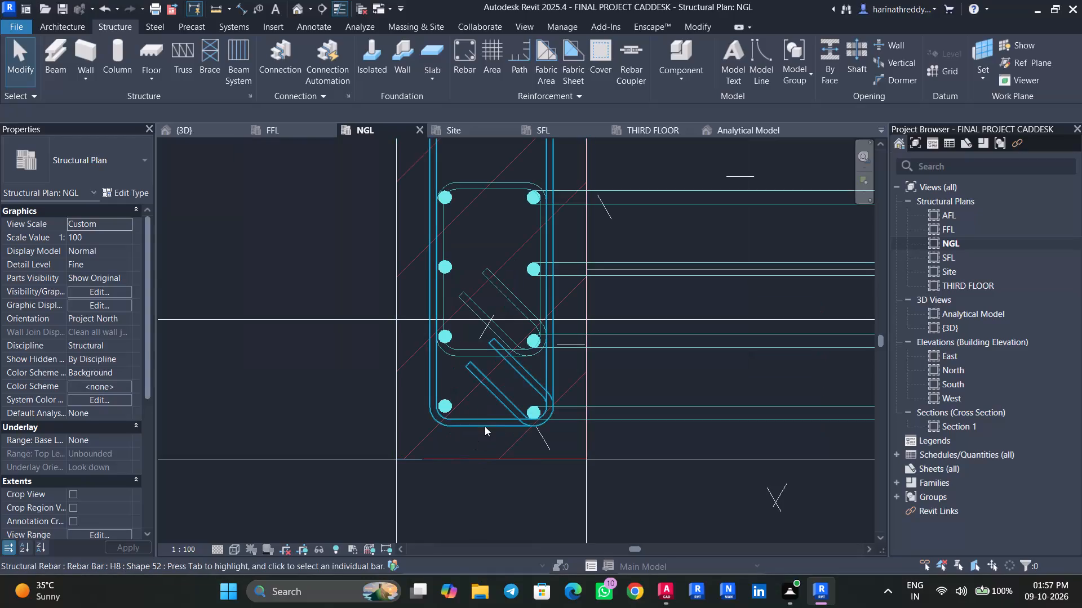
Inspect the stirrups and the column types along grid 1 in the NGL structural plan, checking the columns at A, B and C.
{"action": "scroll", "coordinate": [485, 426], "scroll_direction": "down", "scroll_amount": 9}
{"action": "scroll", "coordinate": [485, 426], "scroll_direction": "up", "scroll_amount": 1}
{"action": "scroll", "coordinate": [485, 426], "scroll_direction": "down", "scroll_amount": 1}
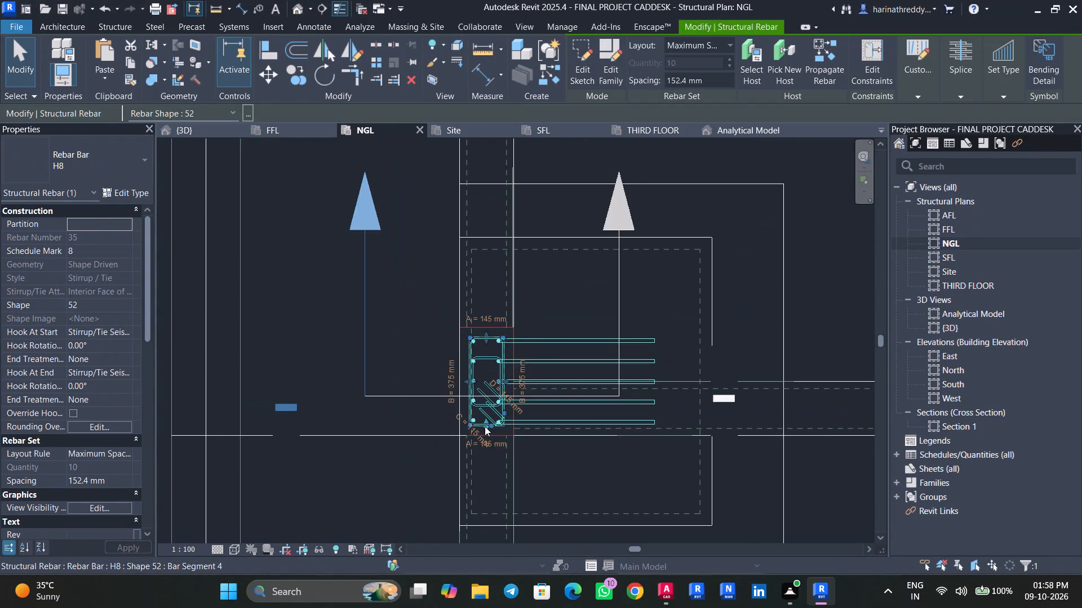
{"action": "key", "text": "Escape"}
{"action": "key", "text": "Escape"}
{"action": "scroll", "coordinate": [611, 319], "scroll_direction": "down", "scroll_amount": 7}
{"action": "scroll", "coordinate": [602, 229], "scroll_direction": "up", "scroll_amount": 1}
{"action": "scroll", "coordinate": [602, 229], "scroll_direction": "down", "scroll_amount": 1}
{"action": "middle_click_drag", "start_coordinate": [607, 244], "coordinate": [574, 424]}
{"action": "scroll", "coordinate": [598, 341], "scroll_direction": "down", "scroll_amount": 4}
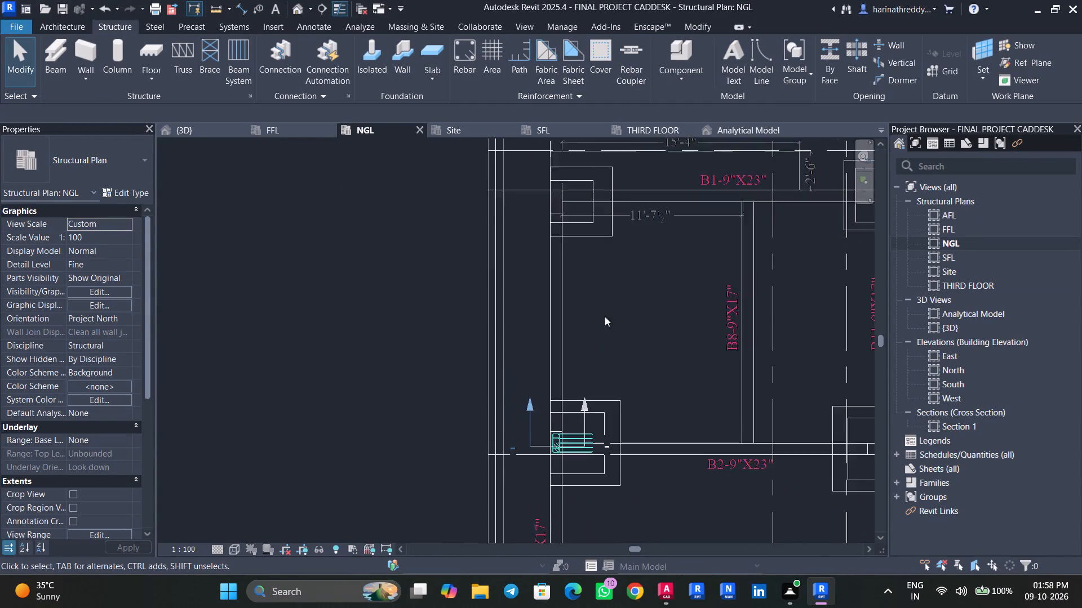
{"action": "middle_click_drag", "start_coordinate": [605, 316], "coordinate": [577, 426]}
{"action": "scroll", "coordinate": [525, 292], "scroll_direction": "up", "scroll_amount": 5}
{"action": "left_click", "coordinate": [530, 324]}
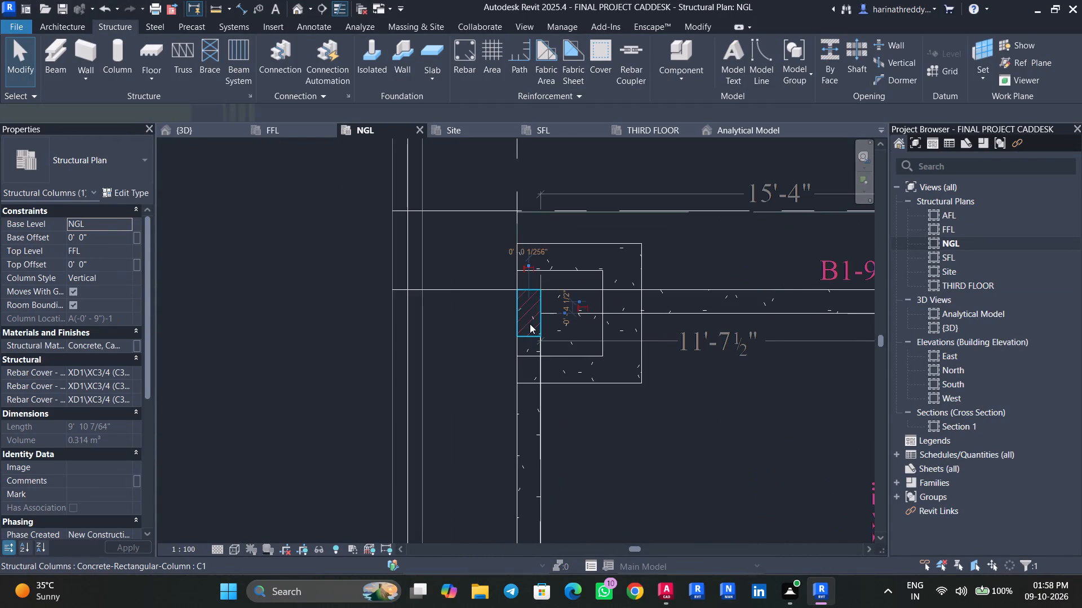
{"action": "scroll", "coordinate": [530, 324], "scroll_direction": "down", "scroll_amount": 7}
{"action": "middle_click_drag", "start_coordinate": [562, 447], "coordinate": [578, 310]}
{"action": "key", "text": "Escape"}
{"action": "scroll", "coordinate": [551, 387], "scroll_direction": "up", "scroll_amount": 14}
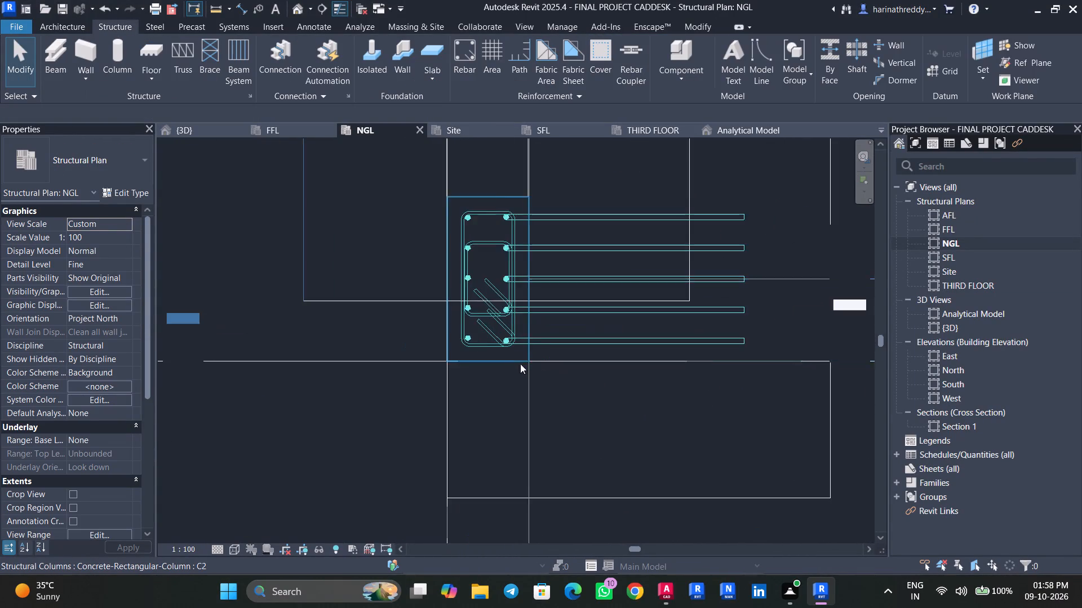
{"action": "scroll", "coordinate": [520, 364], "scroll_direction": "up", "scroll_amount": 5}
{"action": "left_click", "coordinate": [505, 355]}
{"action": "scroll", "coordinate": [505, 355], "scroll_direction": "down", "scroll_amount": 5}
{"action": "scroll", "coordinate": [505, 355], "scroll_direction": "up", "scroll_amount": 2}
{"action": "scroll", "coordinate": [505, 355], "scroll_direction": "down", "scroll_amount": 3}
{"action": "scroll", "coordinate": [505, 355], "scroll_direction": "up", "scroll_amount": 1}
{"action": "scroll", "coordinate": [505, 355], "scroll_direction": "down", "scroll_amount": 1}
{"action": "scroll", "coordinate": [505, 355], "scroll_direction": "up", "scroll_amount": 1}
{"action": "scroll", "coordinate": [505, 355], "scroll_direction": "down", "scroll_amount": 5}
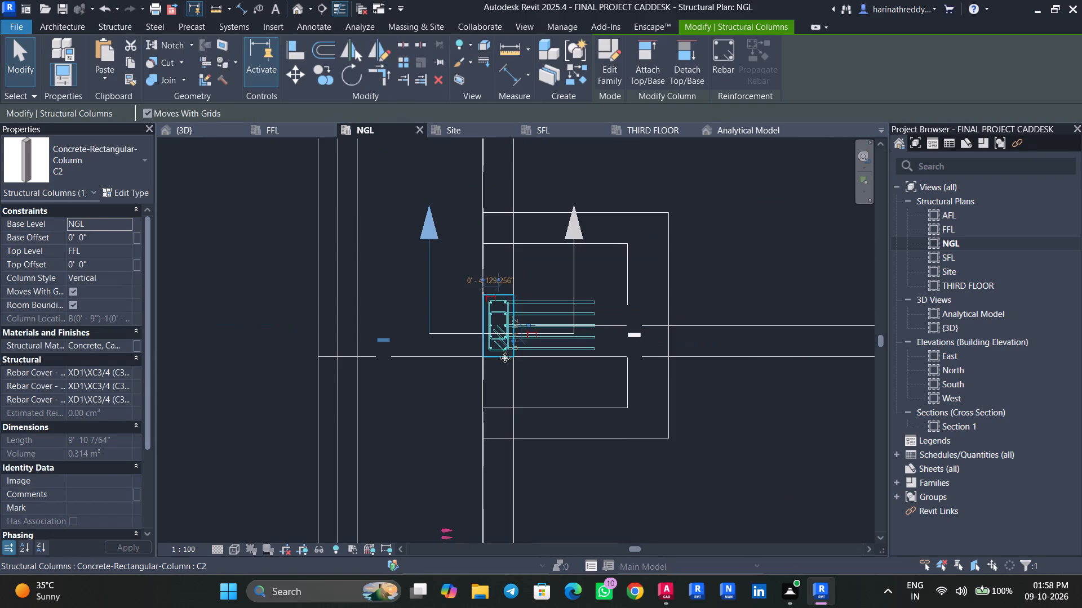
{"action": "key", "text": "Escape"}
{"action": "middle_click_drag", "start_coordinate": [648, 495], "coordinate": [637, 181]}
{"action": "middle_click_drag", "start_coordinate": [617, 371], "coordinate": [613, 192]}
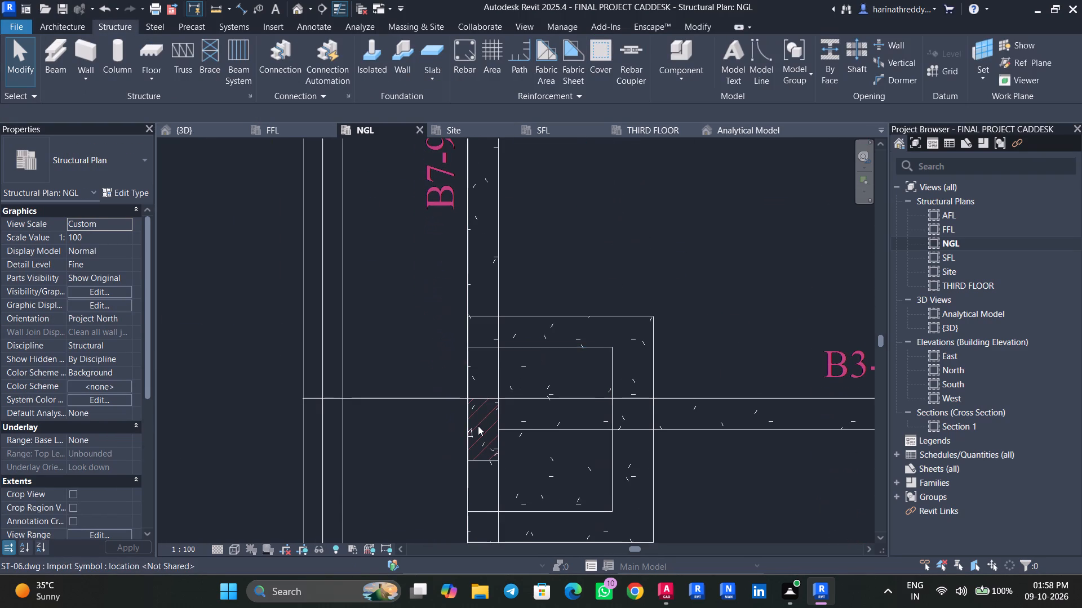
{"action": "left_click", "coordinate": [478, 426]}
{"action": "scroll", "coordinate": [477, 426], "scroll_direction": "up", "scroll_amount": 1}
{"action": "scroll", "coordinate": [477, 426], "scroll_direction": "down", "scroll_amount": 1}
{"action": "scroll", "coordinate": [477, 426], "scroll_direction": "up", "scroll_amount": 1}
{"action": "scroll", "coordinate": [477, 426], "scroll_direction": "down", "scroll_amount": 3}
{"action": "scroll", "coordinate": [477, 426], "scroll_direction": "up", "scroll_amount": 1}
{"action": "scroll", "coordinate": [477, 426], "scroll_direction": "down", "scroll_amount": 4}
{"action": "middle_click_drag", "start_coordinate": [577, 267], "coordinate": [580, 369]}
{"action": "key", "text": "Escape"}
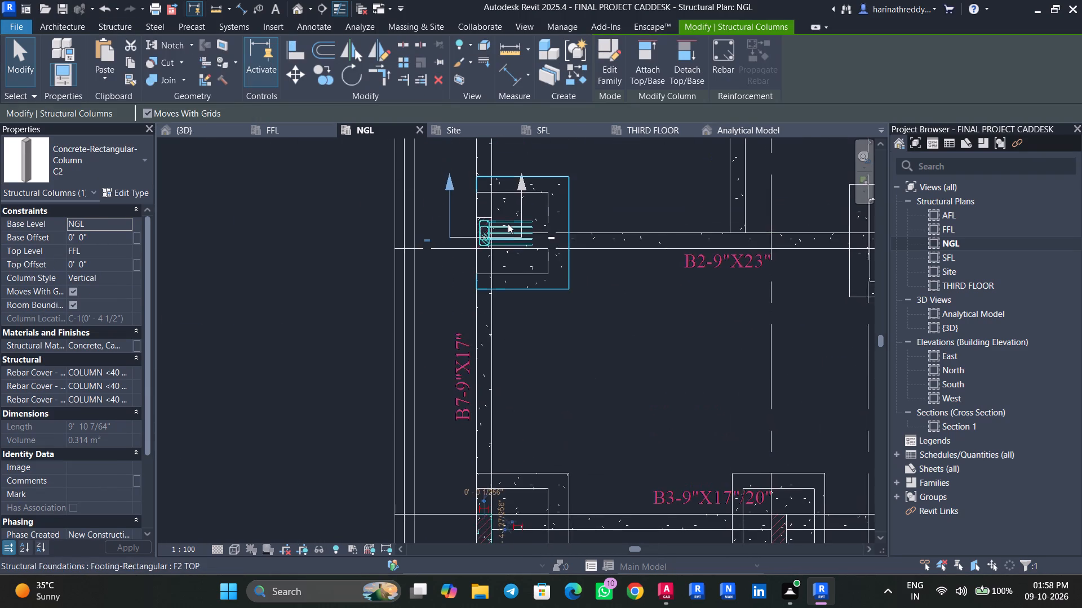
Examine the reinforced C2 column at grid B-1 in the NGL plan, checking its bars and host column.
{"action": "scroll", "coordinate": [500, 222], "scroll_direction": "up", "scroll_amount": 4}
{"action": "scroll", "coordinate": [500, 222], "scroll_direction": "down", "scroll_amount": 2}
{"action": "scroll", "coordinate": [500, 222], "scroll_direction": "up", "scroll_amount": 6}
{"action": "left_click", "coordinate": [471, 211]}
{"action": "scroll", "coordinate": [482, 211], "scroll_direction": "up", "scroll_amount": 3}
{"action": "scroll", "coordinate": [482, 211], "scroll_direction": "down", "scroll_amount": 1}
{"action": "scroll", "coordinate": [482, 211], "scroll_direction": "up", "scroll_amount": 2}
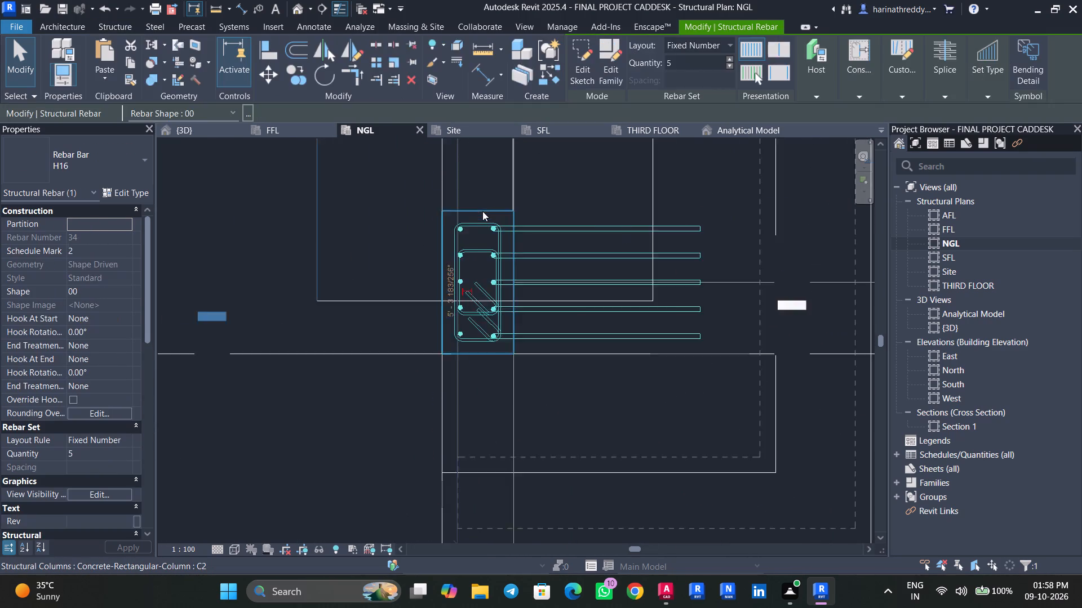
{"action": "scroll", "coordinate": [482, 211], "scroll_direction": "up", "scroll_amount": 3}
{"action": "key", "text": "Escape"}
{"action": "left_click", "coordinate": [485, 206]}
{"action": "scroll", "coordinate": [485, 206], "scroll_direction": "down", "scroll_amount": 8}
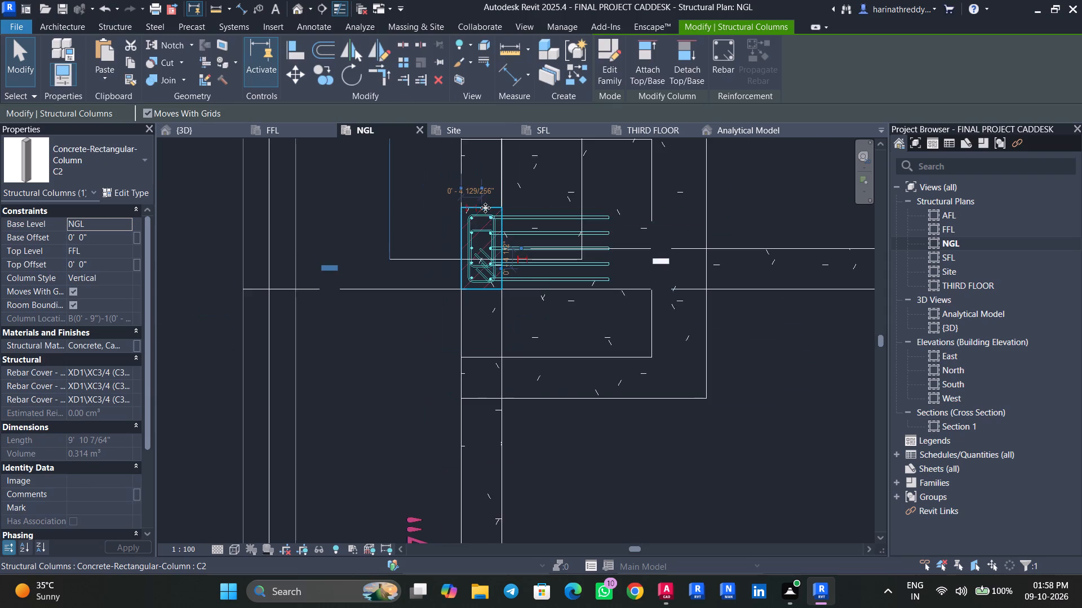
{"action": "scroll", "coordinate": [485, 212], "scroll_direction": "up", "scroll_amount": 7}
{"action": "key", "text": "Escape"}
{"action": "key", "text": "Escape"}
{"action": "left_click", "coordinate": [488, 202]}
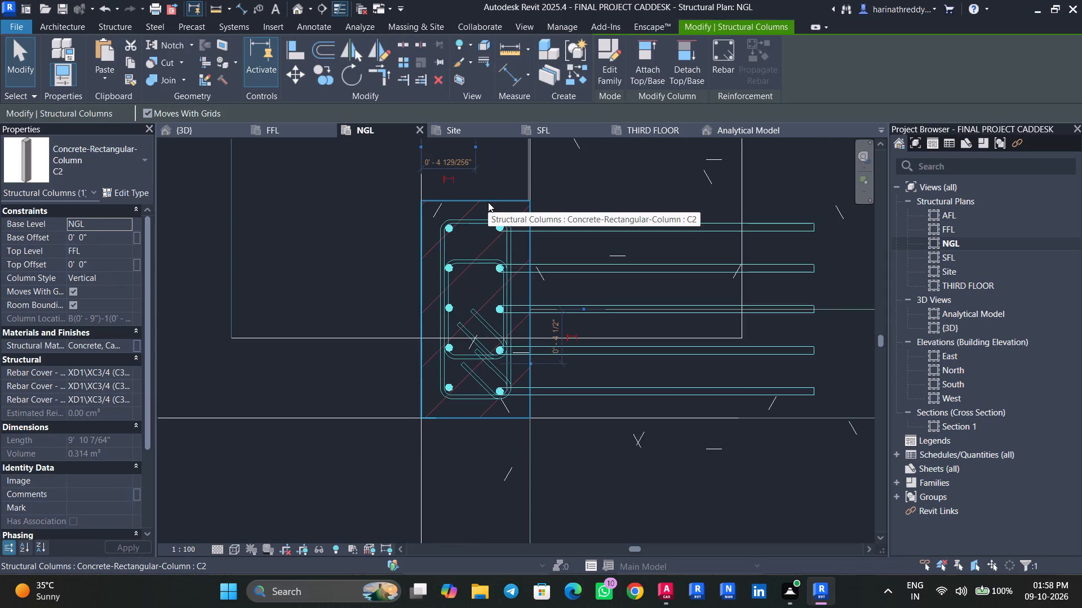
{"action": "key", "text": "Escape"}
{"action": "key", "text": "Escape"}
{"action": "key", "text": "Tab"}
{"action": "key", "text": "Tab"}
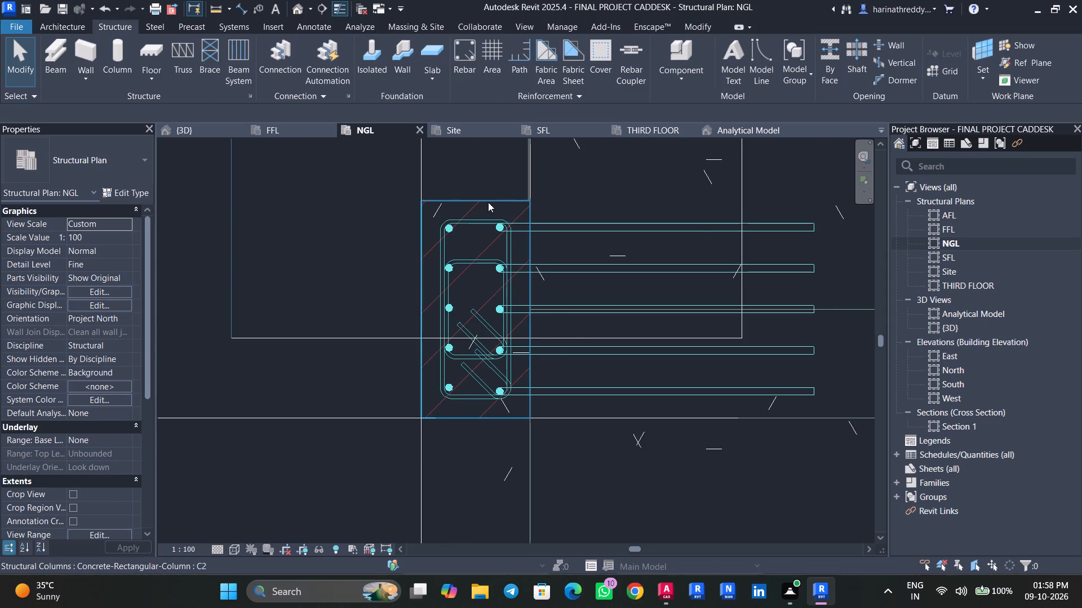
{"action": "key", "text": "Tab"}
{"action": "key", "text": "Tab"}
{"action": "left_click", "coordinate": [488, 202]}
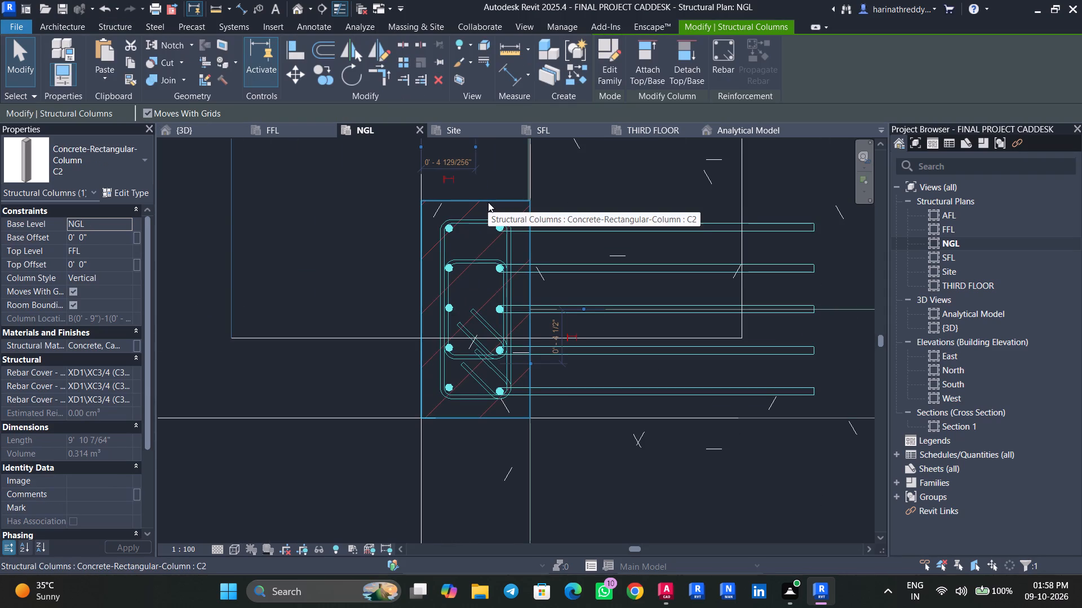
{"action": "key", "text": "Escape"}
{"action": "key", "text": "Escape"}
In the 3D view, propagate the rebar of the C2 column below NGL at grid B-1 to the C2 column at C-1, aligned by host.
{"action": "left_click", "coordinate": [298, 9]}
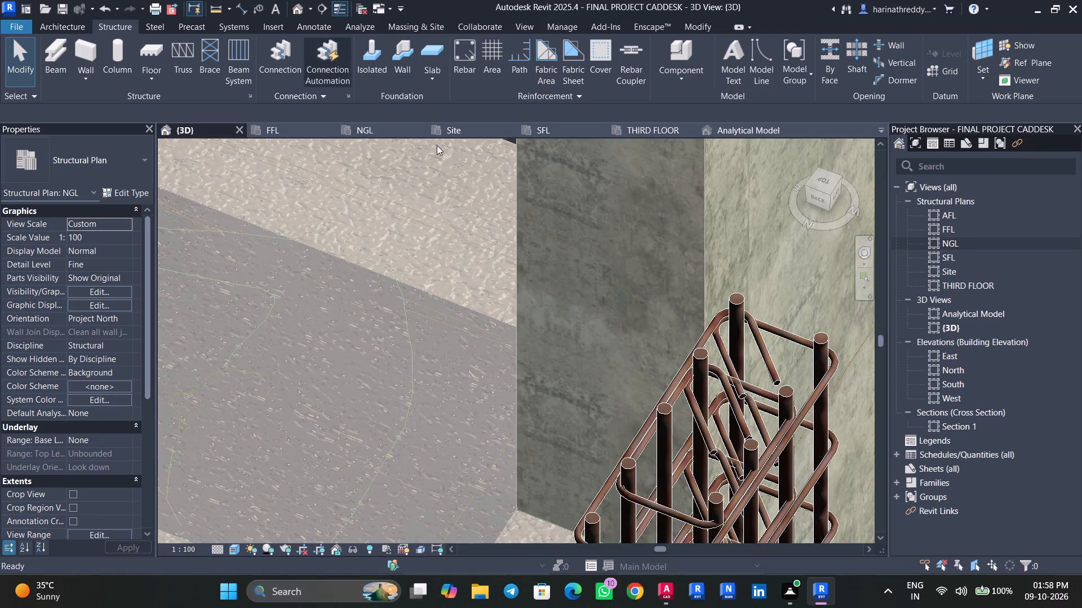
{"action": "scroll", "coordinate": [504, 329], "scroll_direction": "down", "scroll_amount": 10}
{"action": "middle_click_drag", "start_coordinate": [658, 399], "coordinate": [644, 381], "text": "shift"}
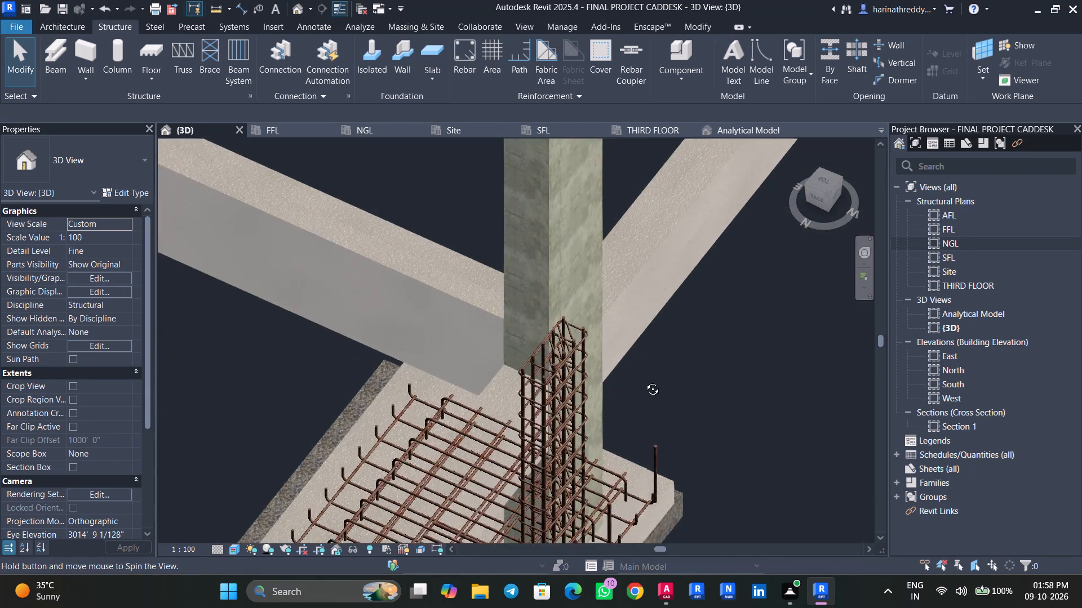
{"action": "middle_click_drag", "start_coordinate": [644, 381], "coordinate": [592, 284], "text": "shift"}
{"action": "scroll", "coordinate": [592, 284], "scroll_direction": "up", "scroll_amount": 1, "text": "shift"}
{"action": "middle_click_drag", "start_coordinate": [662, 422], "coordinate": [434, 235]}
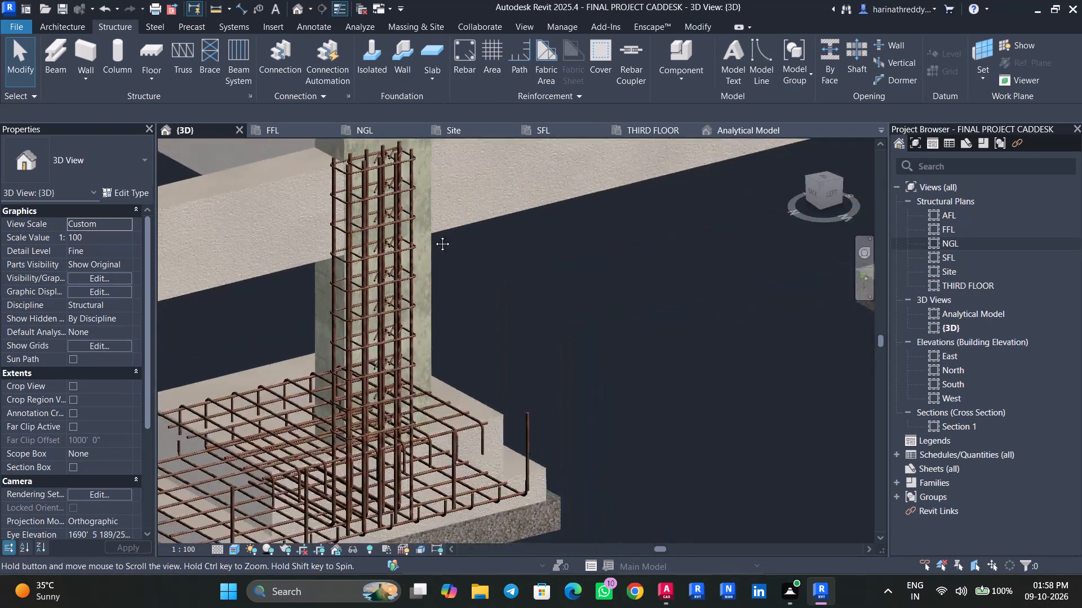
{"action": "middle_click_drag", "start_coordinate": [434, 235], "coordinate": [428, 233]}
{"action": "scroll", "coordinate": [427, 237], "scroll_direction": "down", "scroll_amount": 8}
{"action": "middle_click_drag", "start_coordinate": [427, 237], "coordinate": [381, 312]}
{"action": "scroll", "coordinate": [352, 311], "scroll_direction": "up", "scroll_amount": 3}
{"action": "scroll", "coordinate": [353, 311], "scroll_direction": "down", "scroll_amount": 1}
{"action": "scroll", "coordinate": [353, 311], "scroll_direction": "up", "scroll_amount": 2}
{"action": "scroll", "coordinate": [356, 311], "scroll_direction": "down", "scroll_amount": 1}
{"action": "scroll", "coordinate": [356, 311], "scroll_direction": "up", "scroll_amount": 2}
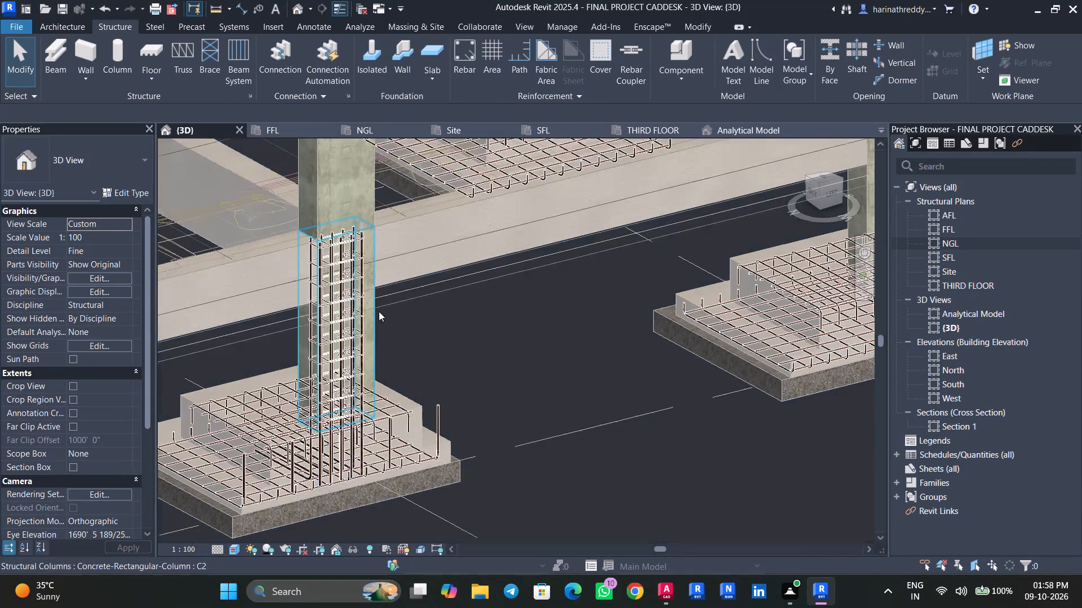
{"action": "left_click", "coordinate": [379, 311]}
{"action": "left_click", "coordinate": [765, 64]}
{"action": "middle_click_drag", "start_coordinate": [633, 318], "coordinate": [445, 468]}
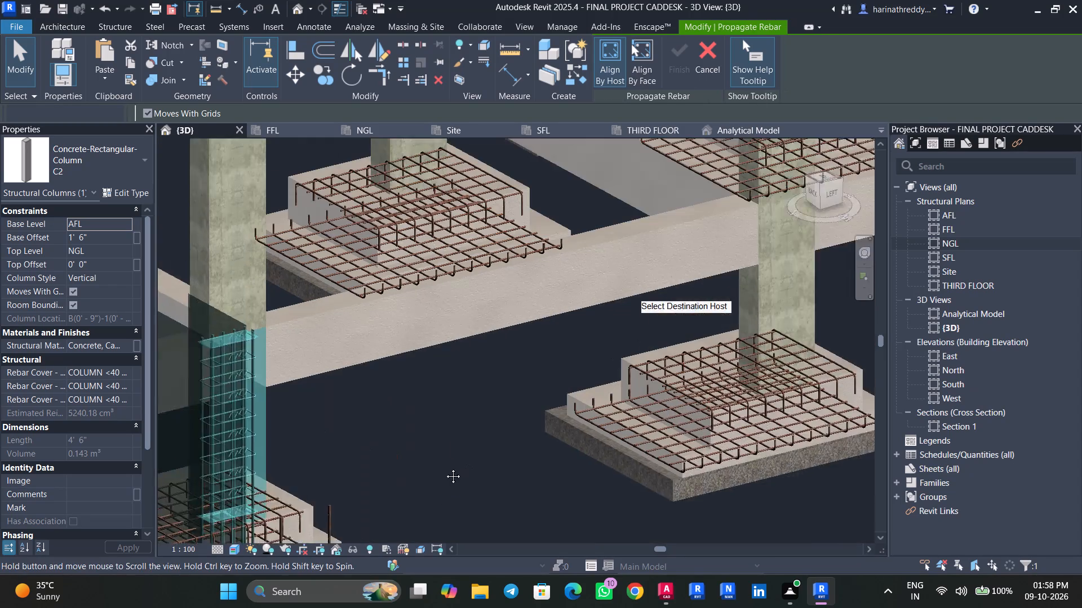
{"action": "middle_click_drag", "start_coordinate": [445, 468], "coordinate": [441, 469]}
{"action": "left_click", "coordinate": [667, 380]}
{"action": "scroll", "coordinate": [788, 360], "scroll_direction": "up", "scroll_amount": 5}
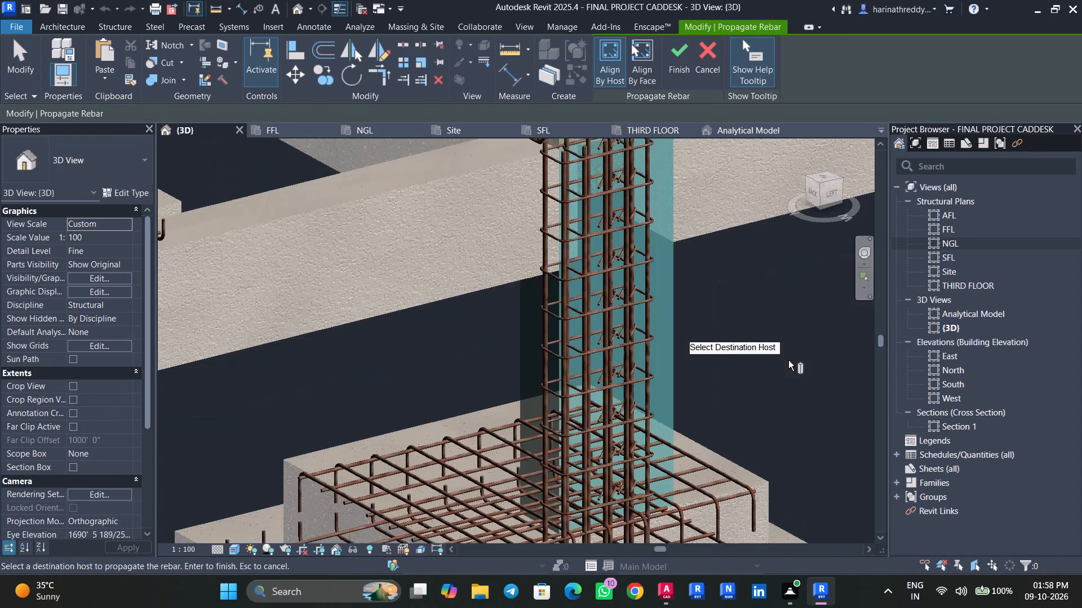
{"action": "left_click", "coordinate": [677, 61]}
Check the types of the columns below NGL along grid 1 and at A-4 in the 3D view.
{"action": "scroll", "coordinate": [771, 321], "scroll_direction": "down", "scroll_amount": 1}
{"action": "scroll", "coordinate": [771, 321], "scroll_direction": "up", "scroll_amount": 1}
{"action": "scroll", "coordinate": [771, 321], "scroll_direction": "down", "scroll_amount": 3}
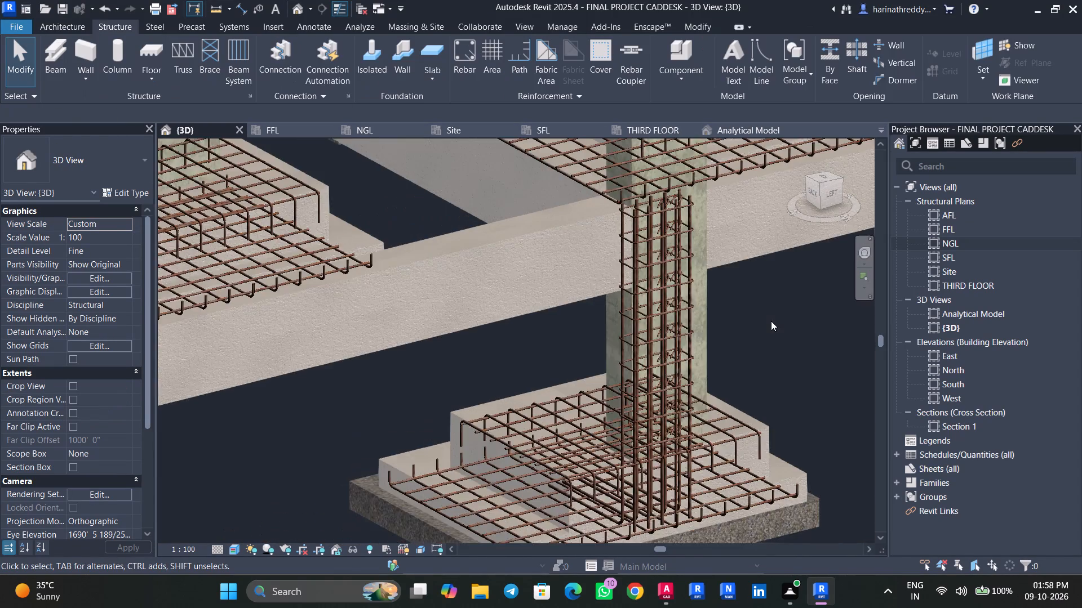
{"action": "scroll", "coordinate": [771, 321], "scroll_direction": "down", "scroll_amount": 1}
{"action": "scroll", "coordinate": [771, 321], "scroll_direction": "up", "scroll_amount": 1}
{"action": "scroll", "coordinate": [771, 321], "scroll_direction": "down", "scroll_amount": 1}
{"action": "scroll", "coordinate": [771, 321], "scroll_direction": "up", "scroll_amount": 1}
{"action": "scroll", "coordinate": [771, 321], "scroll_direction": "down", "scroll_amount": 2}
{"action": "middle_click_drag", "start_coordinate": [770, 322], "coordinate": [645, 329]}
{"action": "left_click", "coordinate": [596, 331]}
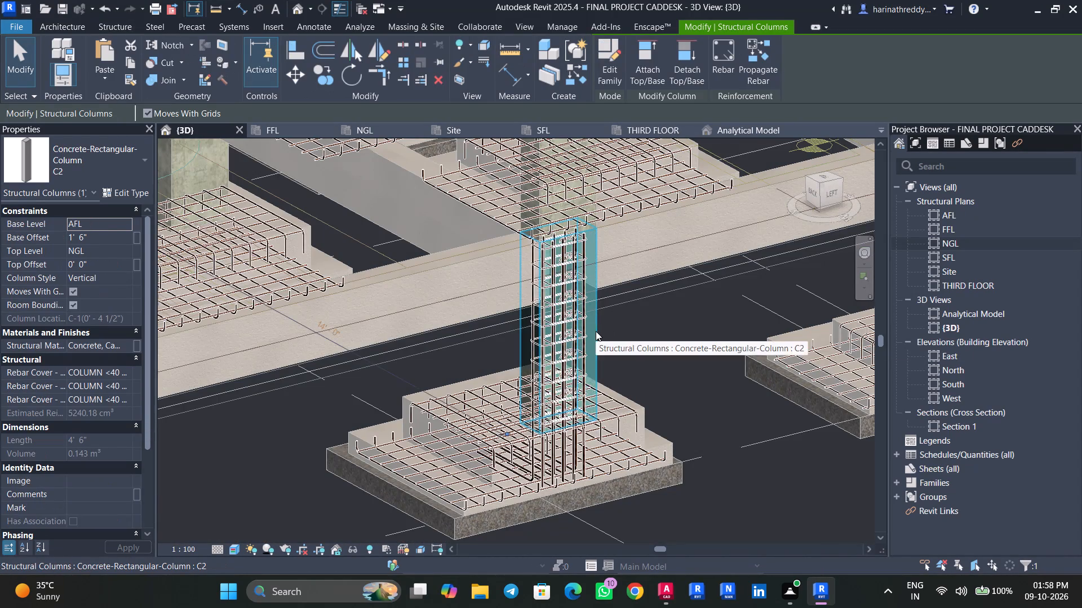
{"action": "scroll", "coordinate": [596, 331], "scroll_direction": "down", "scroll_amount": 6}
{"action": "scroll", "coordinate": [596, 331], "scroll_direction": "up", "scroll_amount": 1}
{"action": "scroll", "coordinate": [596, 331], "scroll_direction": "down", "scroll_amount": 1}
{"action": "key", "text": "Escape"}
{"action": "left_click", "coordinate": [737, 305]}
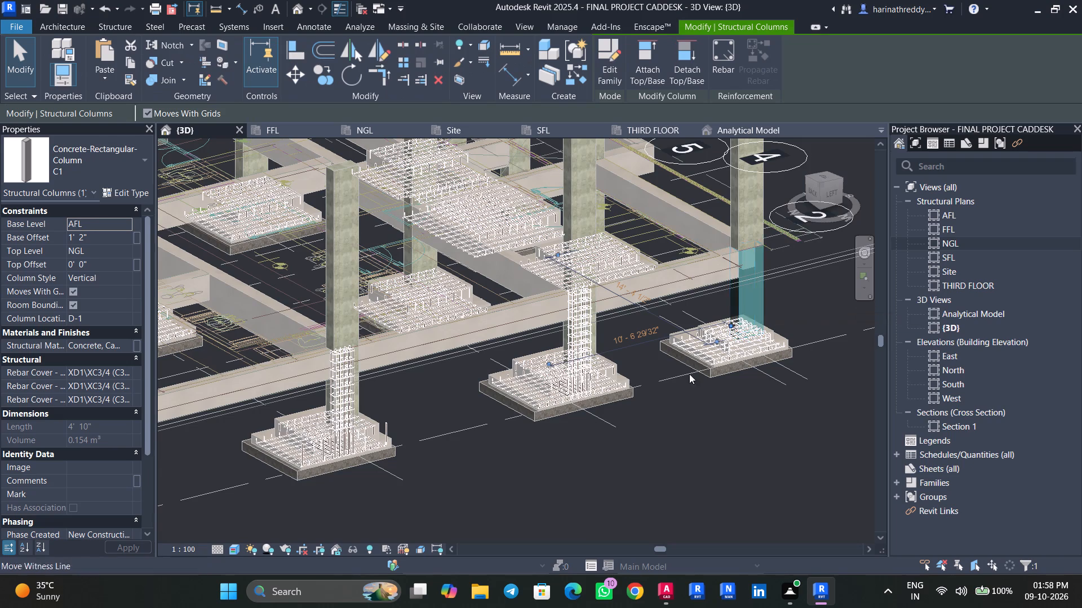
{"action": "middle_click_drag", "start_coordinate": [662, 419], "coordinate": [819, 378]}
{"action": "middle_click_drag", "start_coordinate": [655, 437], "coordinate": [832, 388]}
{"action": "key", "text": "Escape"}
{"action": "left_click", "coordinate": [431, 375]}
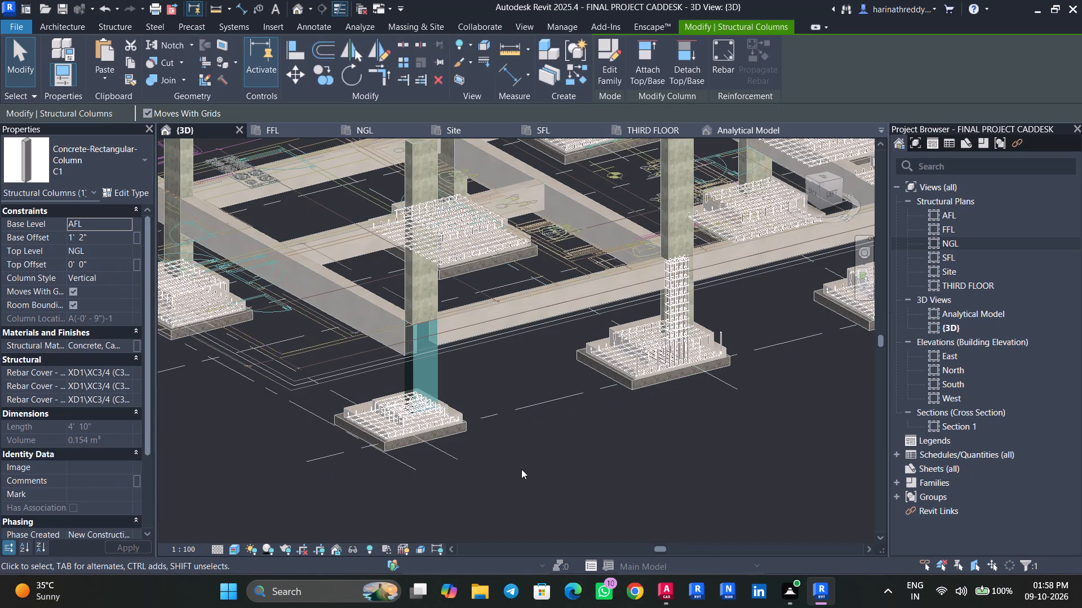
{"action": "left_click", "coordinate": [521, 469]}
{"action": "middle_click_drag", "start_coordinate": [521, 471], "coordinate": [657, 459], "text": "shift"}
{"action": "middle_click_drag", "start_coordinate": [505, 470], "coordinate": [681, 423]}
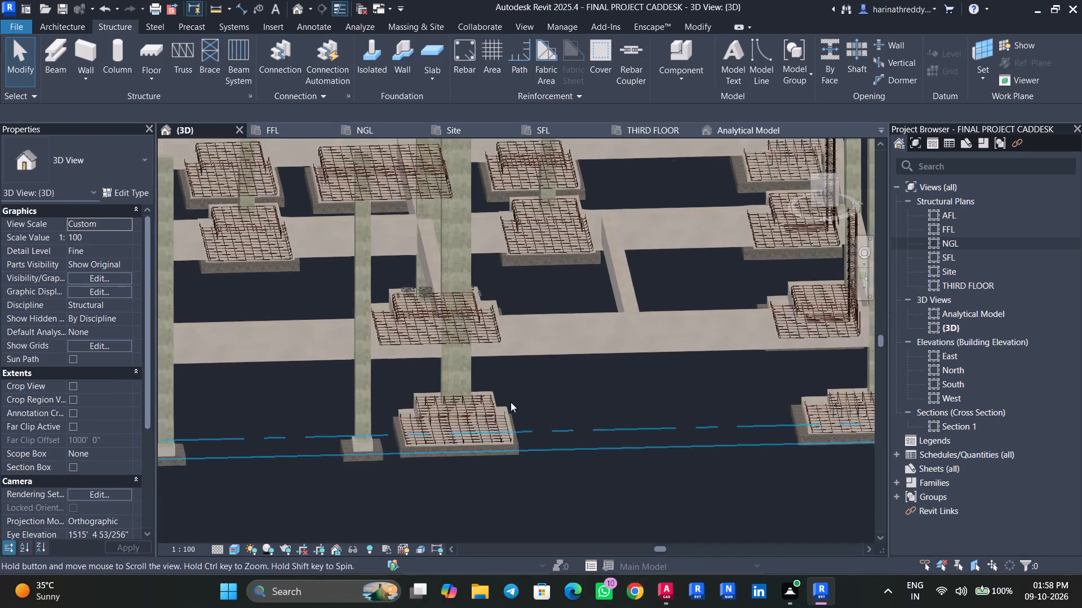
{"action": "left_click", "coordinate": [442, 365]}
{"action": "key", "text": "Escape"}
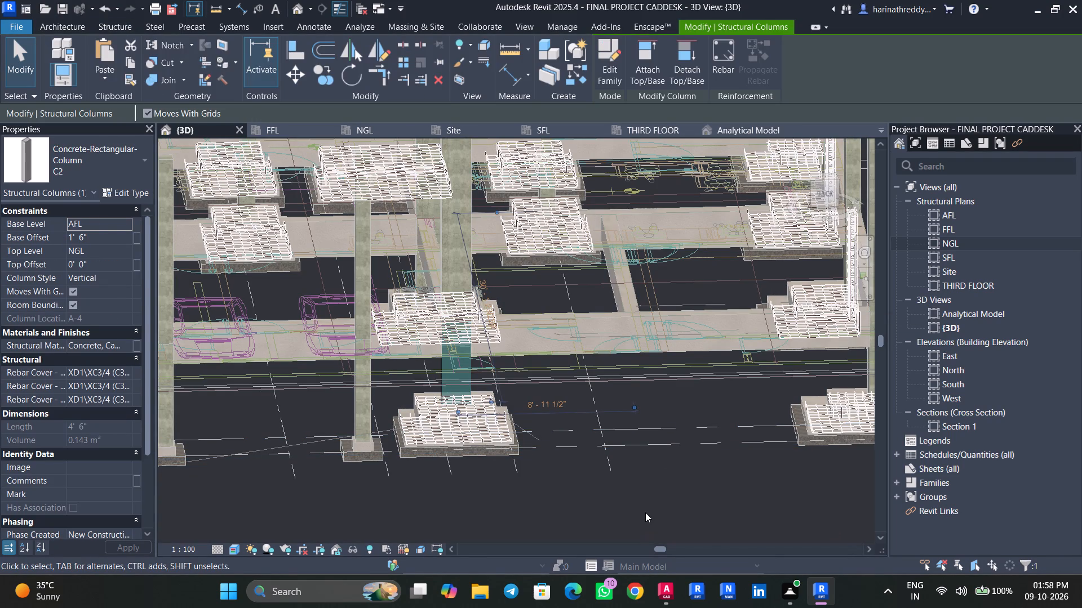
Check the types of the columns below NGL at grids F-8 and A-7 in the 3D view.
{"action": "middle_click_drag", "start_coordinate": [654, 507], "coordinate": [531, 520], "text": "shift"}
{"action": "scroll", "coordinate": [526, 511], "scroll_direction": "up", "scroll_amount": 1}
{"action": "middle_click_drag", "start_coordinate": [526, 511], "coordinate": [644, 483]}
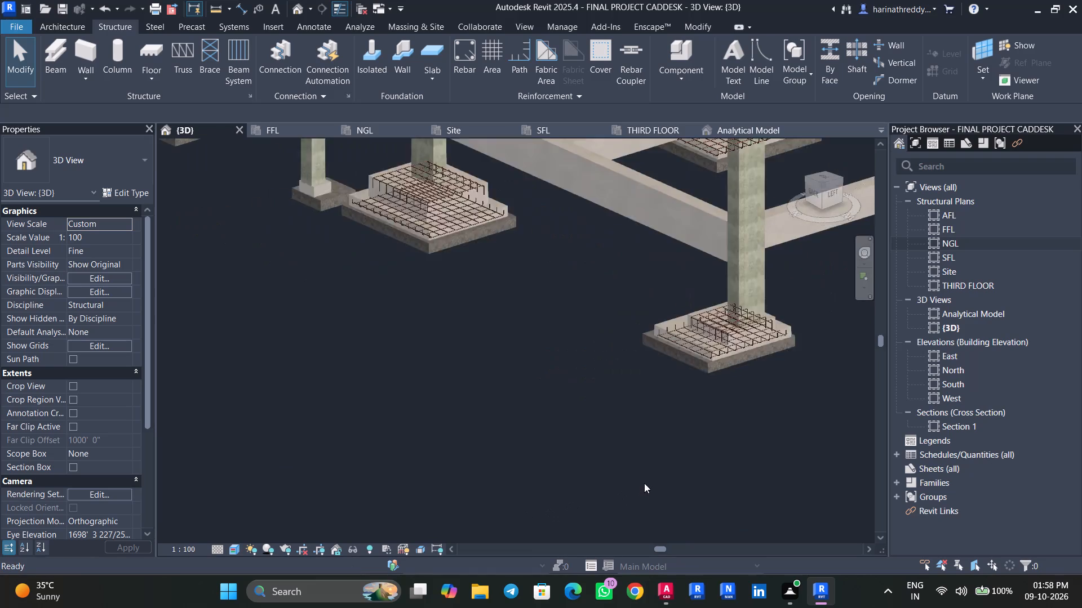
{"action": "scroll", "coordinate": [644, 483], "scroll_direction": "down", "scroll_amount": 5}
{"action": "middle_click_drag", "start_coordinate": [644, 483], "coordinate": [644, 483]}
{"action": "middle_click_drag", "start_coordinate": [580, 483], "coordinate": [783, 484], "text": "shift"}
{"action": "scroll", "coordinate": [524, 505], "scroll_direction": "down", "scroll_amount": 1}
{"action": "scroll", "coordinate": [524, 505], "scroll_direction": "up", "scroll_amount": 1}
{"action": "scroll", "coordinate": [524, 505], "scroll_direction": "down", "scroll_amount": 1}
{"action": "scroll", "coordinate": [524, 505], "scroll_direction": "up", "scroll_amount": 3}
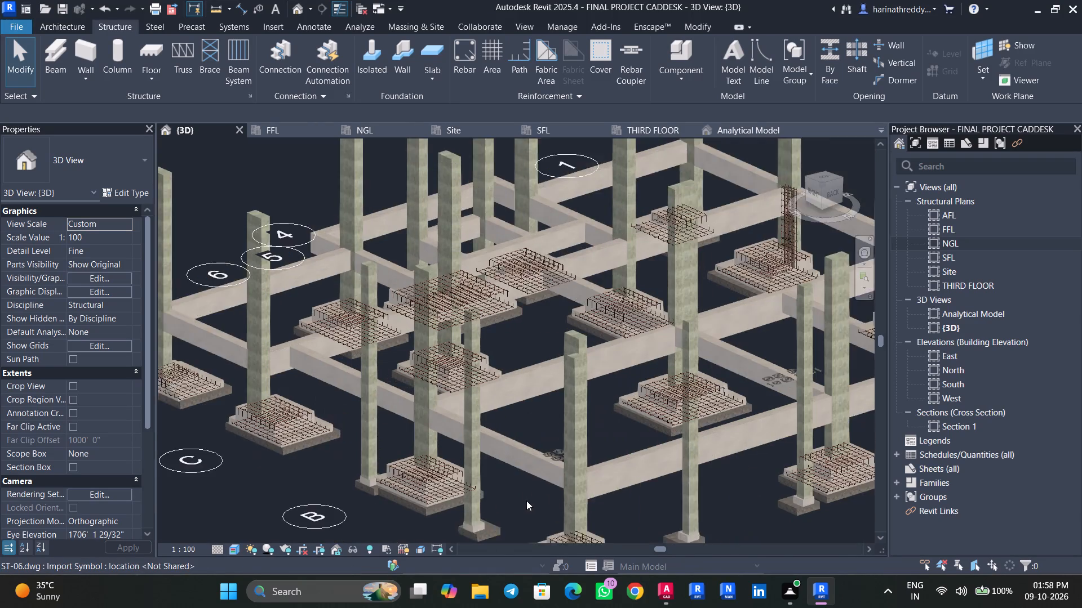
{"action": "middle_click_drag", "start_coordinate": [527, 500], "coordinate": [497, 353]}
{"action": "scroll", "coordinate": [514, 381], "scroll_direction": "up", "scroll_amount": 4}
{"action": "left_click", "coordinate": [572, 360]}
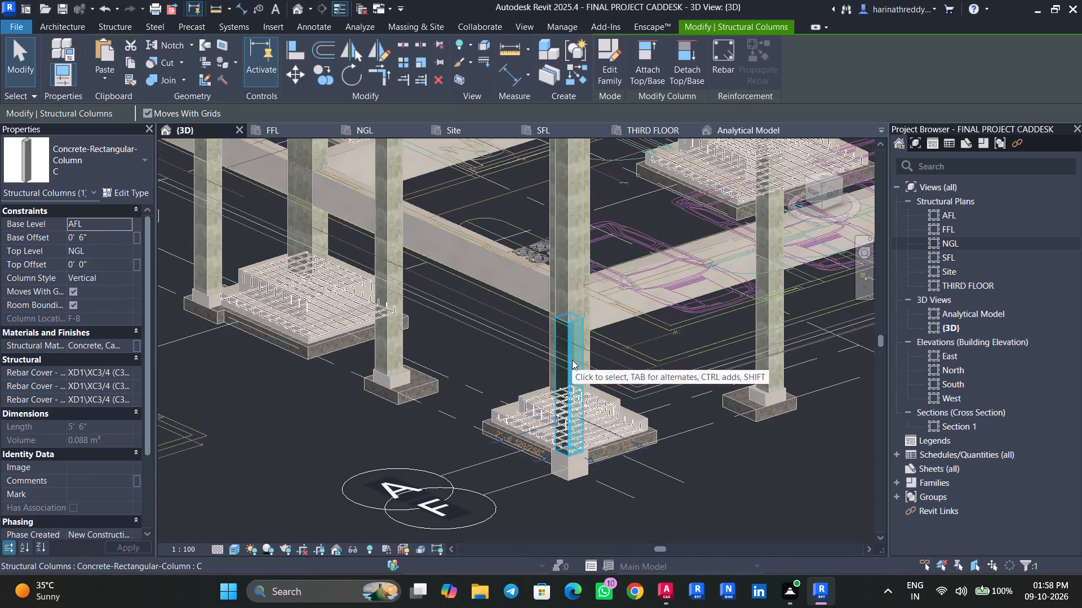
{"action": "middle_click_drag", "start_coordinate": [664, 368], "coordinate": [787, 377], "text": "shift"}
{"action": "key", "text": "Escape"}
{"action": "key", "text": "Escape"}
{"action": "left_click", "coordinate": [497, 376]}
{"action": "middle_click_drag", "start_coordinate": [527, 380], "coordinate": [582, 364], "text": "shift"}
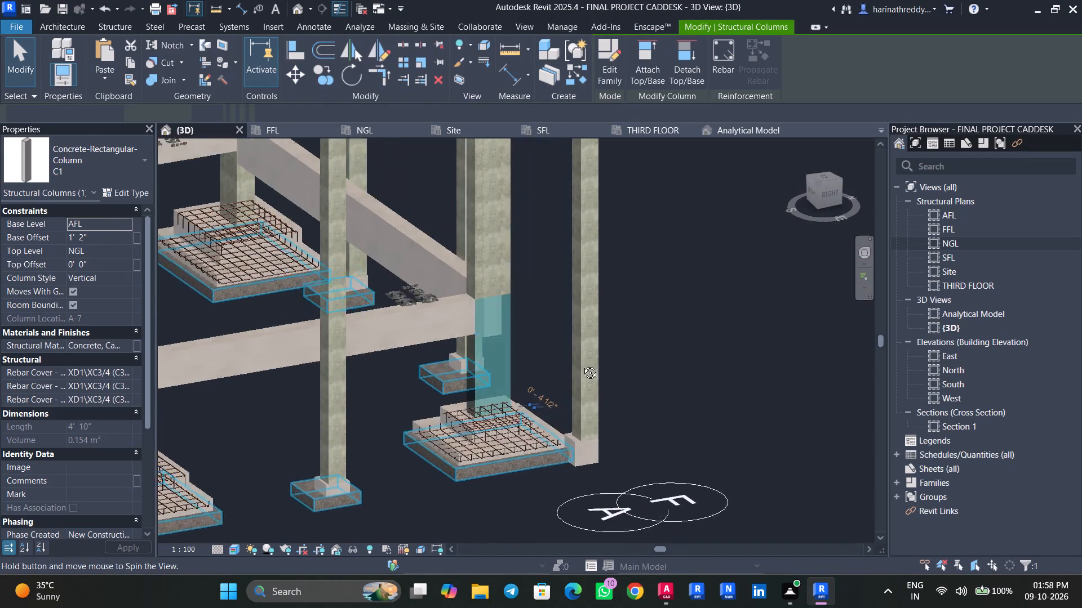
{"action": "middle_click_drag", "start_coordinate": [582, 364], "coordinate": [609, 355], "text": "shift"}
{"action": "middle_click_drag", "start_coordinate": [609, 355], "coordinate": [561, 372], "text": "shift"}
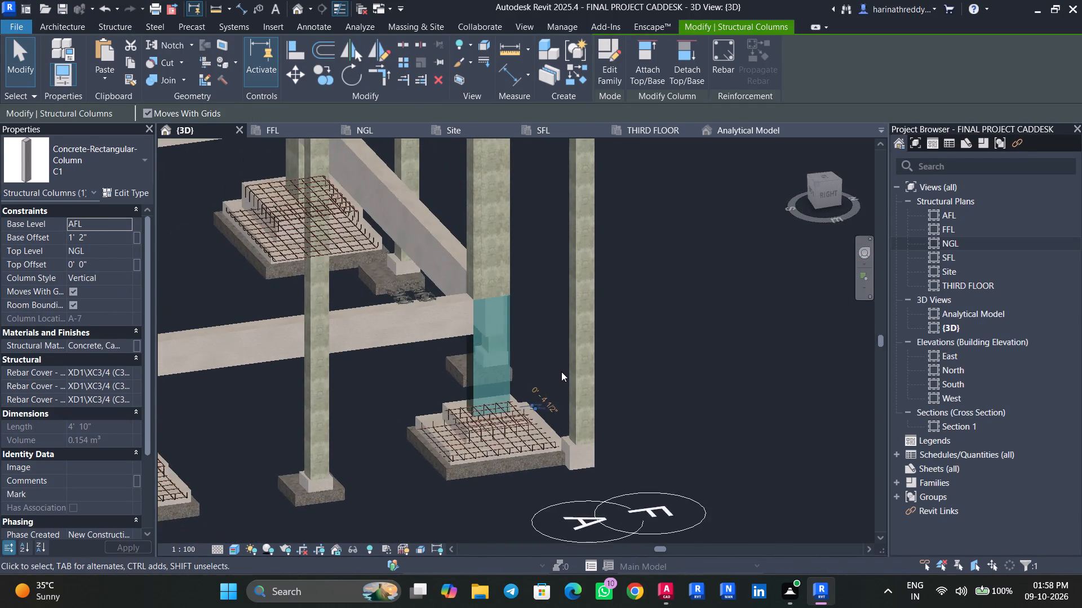
{"action": "key", "text": "Escape"}
{"action": "key", "text": "Escape"}
Check the types of the columns below NGL from grid B-7 around to D-8 in the 3D view.
{"action": "middle_click_drag", "start_coordinate": [383, 391], "coordinate": [711, 342]}
{"action": "middle_click_drag", "start_coordinate": [535, 366], "coordinate": [720, 329]}
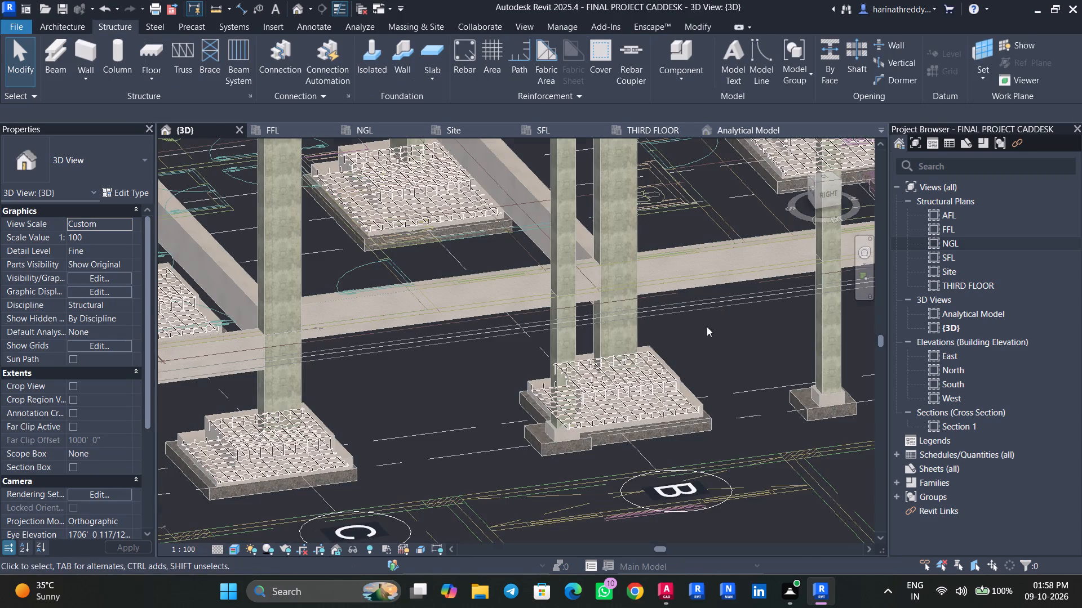
{"action": "left_click", "coordinate": [629, 324]}
{"action": "middle_click_drag", "start_coordinate": [685, 331], "coordinate": [834, 331]}
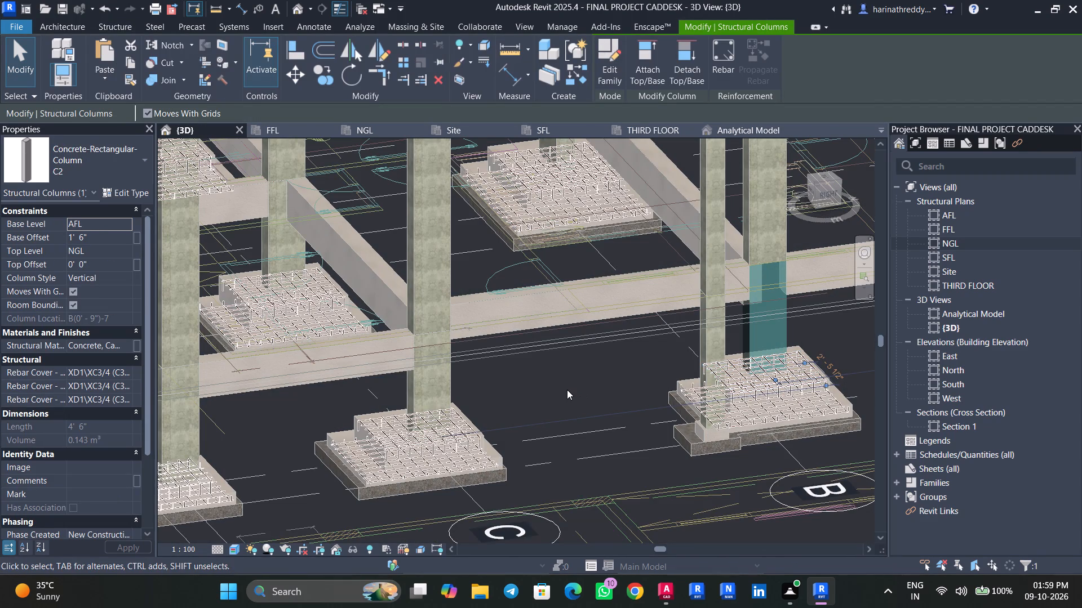
{"action": "middle_click_drag", "start_coordinate": [567, 390], "coordinate": [632, 390], "text": "shift"}
{"action": "middle_click_drag", "start_coordinate": [628, 404], "coordinate": [698, 347]}
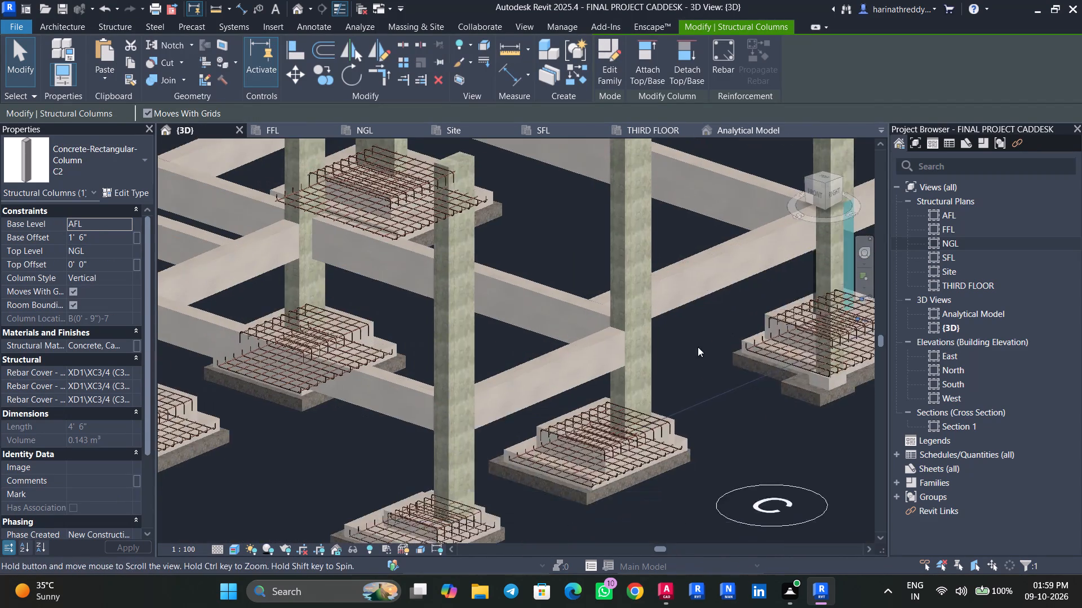
{"action": "middle_click_drag", "start_coordinate": [698, 347], "coordinate": [698, 346]}
{"action": "key", "text": "Escape"}
{"action": "left_click", "coordinate": [624, 374]}
{"action": "scroll", "coordinate": [623, 374], "scroll_direction": "down", "scroll_amount": 9}
{"action": "middle_click_drag", "start_coordinate": [651, 454], "coordinate": [685, 454], "text": "shift"}
{"action": "scroll", "coordinate": [592, 426], "scroll_direction": "up", "scroll_amount": 13}
{"action": "key", "text": "Escape"}
{"action": "left_click", "coordinate": [598, 385]}
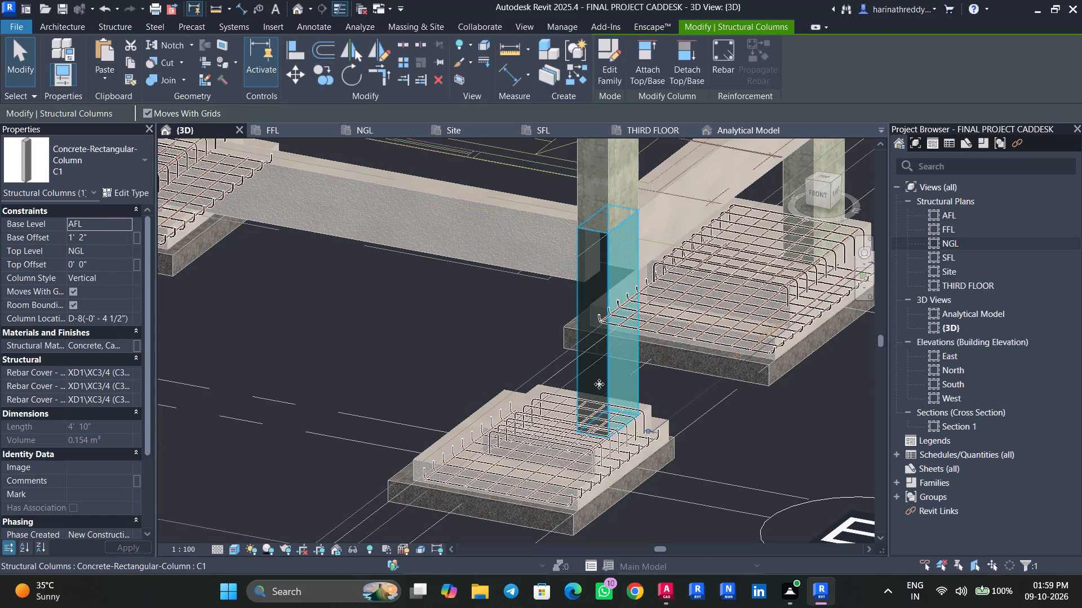
In the 3D view, propagate the rebar of the C2 column below NGL at C-1 to the C2 column at C-8, aligned by host.
{"action": "scroll", "coordinate": [599, 384], "scroll_direction": "down", "scroll_amount": 8}
{"action": "middle_click_drag", "start_coordinate": [607, 385], "coordinate": [816, 386], "text": "shift"}
{"action": "middle_click_drag", "start_coordinate": [654, 455], "coordinate": [840, 316]}
{"action": "middle_click_drag", "start_coordinate": [711, 388], "coordinate": [754, 365]}
{"action": "key", "text": "Escape"}
{"action": "scroll", "coordinate": [439, 427], "scroll_direction": "down", "scroll_amount": 1}
{"action": "scroll", "coordinate": [438, 427], "scroll_direction": "up", "scroll_amount": 7}
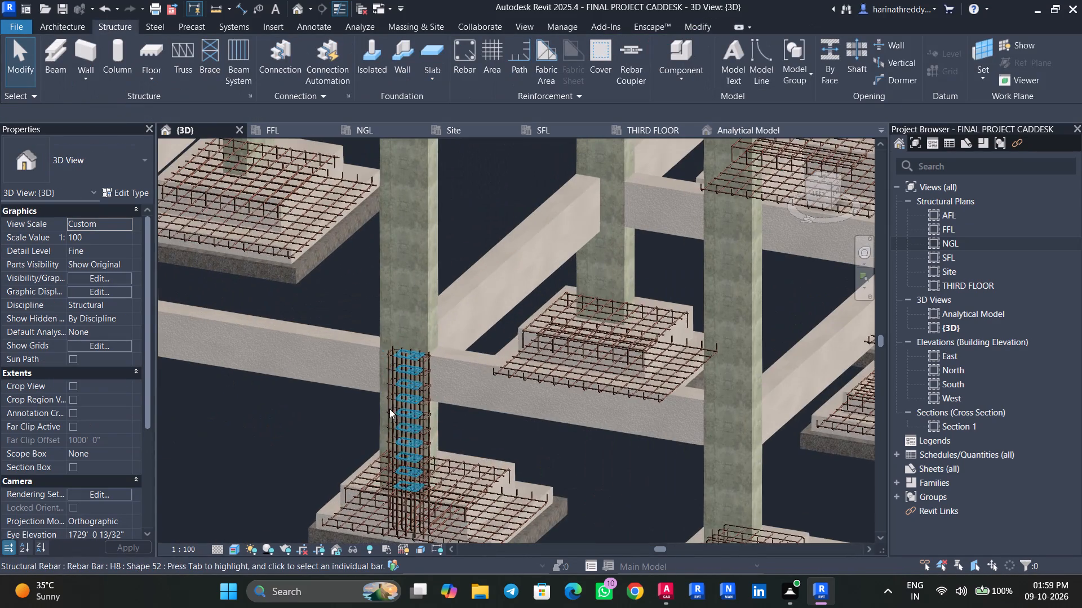
{"action": "left_click", "coordinate": [378, 404]}
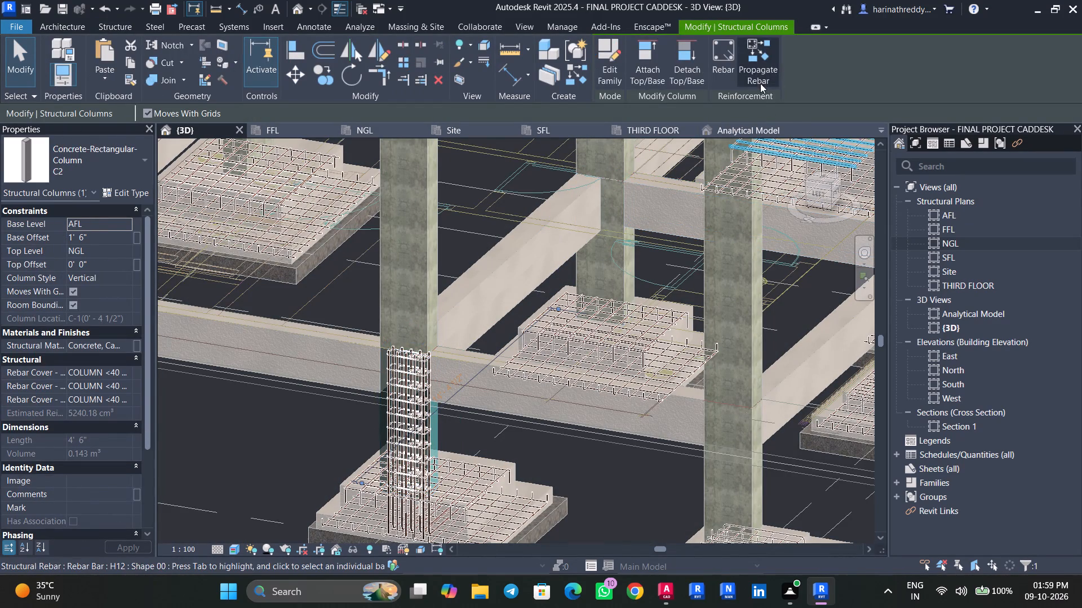
{"action": "left_click", "coordinate": [760, 81]}
{"action": "scroll", "coordinate": [573, 372], "scroll_direction": "down", "scroll_amount": 13}
{"action": "middle_click_drag", "start_coordinate": [660, 434], "coordinate": [586, 447], "text": "shift"}
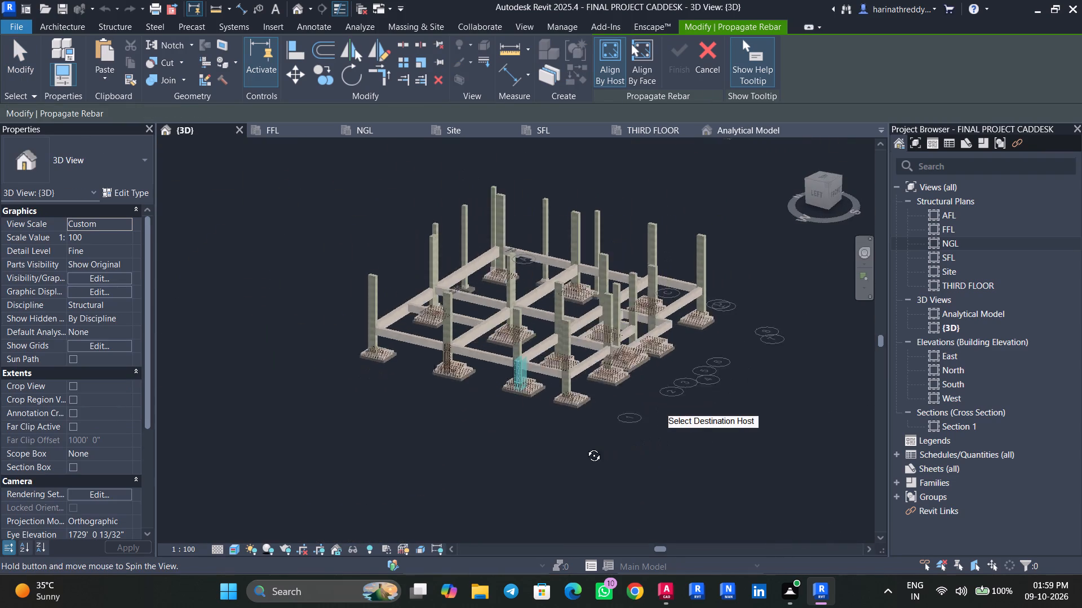
{"action": "middle_click_drag", "start_coordinate": [586, 447], "coordinate": [355, 476], "text": "shift"}
{"action": "scroll", "coordinate": [355, 473], "scroll_direction": "down", "scroll_amount": 1, "text": "shift"}
{"action": "scroll", "coordinate": [777, 283], "scroll_direction": "up", "scroll_amount": 12}
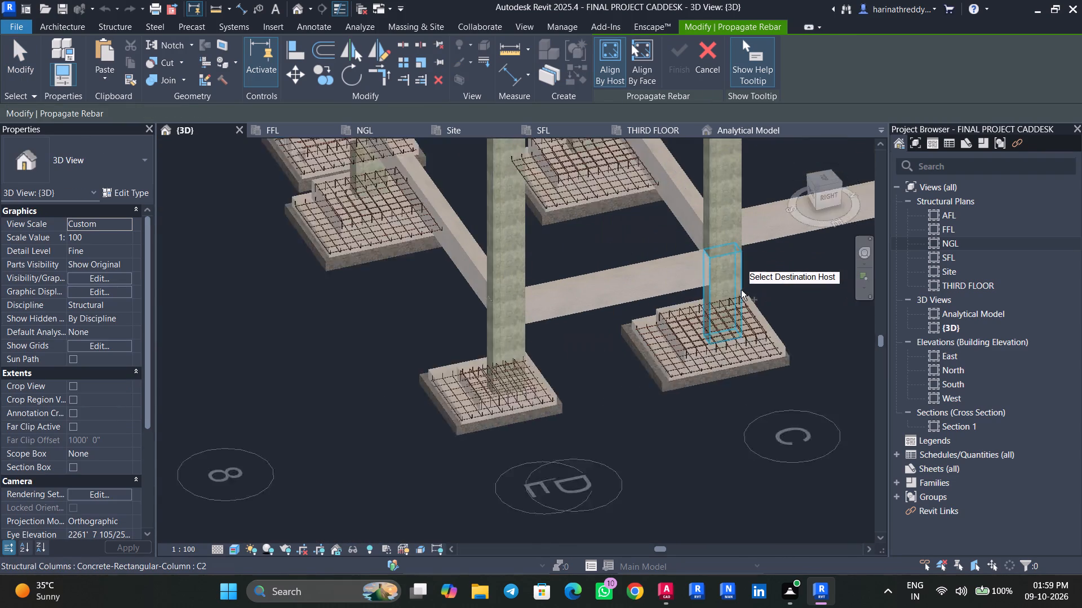
{"action": "scroll", "coordinate": [741, 290], "scroll_direction": "up", "scroll_amount": 2}
{"action": "left_click", "coordinate": [737, 289]}
{"action": "middle_click_drag", "start_coordinate": [775, 355], "coordinate": [877, 312], "text": "shift"}
{"action": "middle_click_drag", "start_coordinate": [719, 352], "coordinate": [736, 458]}
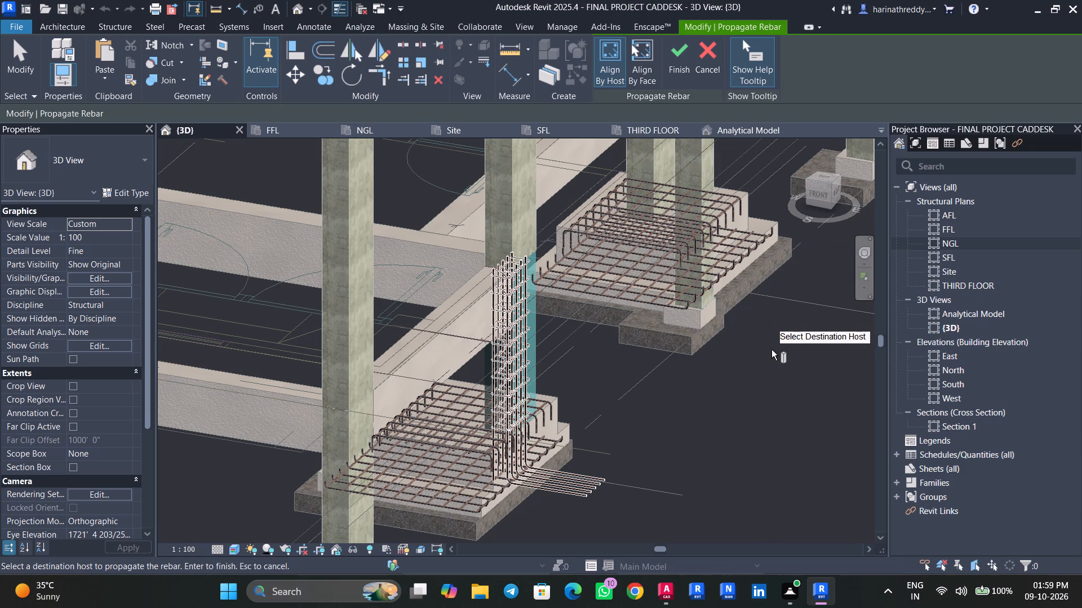
{"action": "middle_click_drag", "start_coordinate": [753, 357], "coordinate": [797, 352], "text": "shift"}
{"action": "middle_click_drag", "start_coordinate": [753, 362], "coordinate": [820, 321]}
{"action": "scroll", "coordinate": [820, 321], "scroll_direction": "down", "scroll_amount": 1}
{"action": "middle_click_drag", "start_coordinate": [769, 332], "coordinate": [779, 324], "text": "shift"}
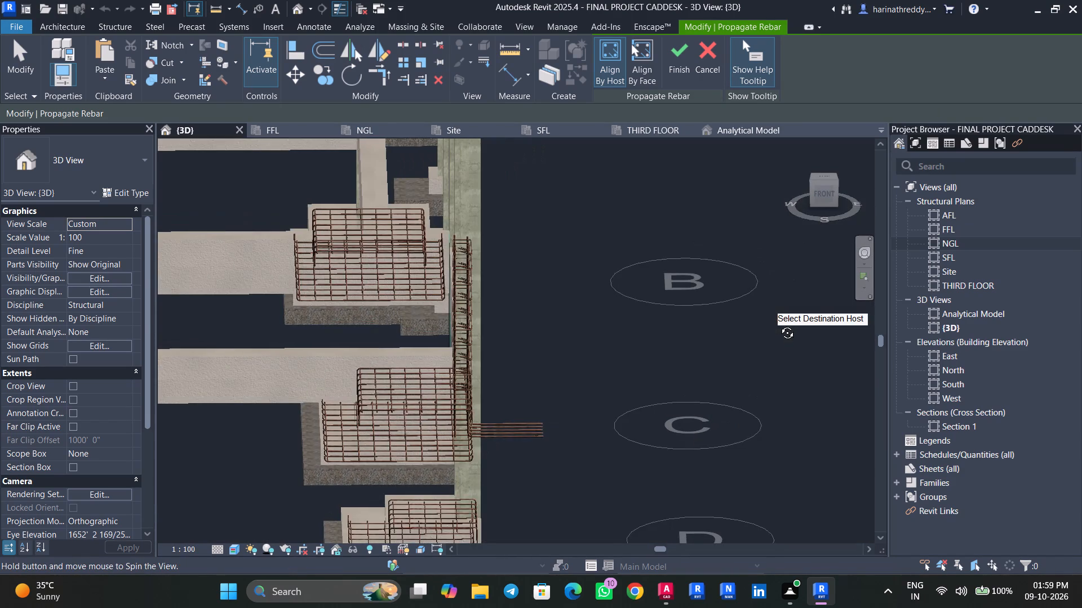
{"action": "middle_click_drag", "start_coordinate": [779, 324], "coordinate": [764, 337], "text": "shift"}
{"action": "middle_click_drag", "start_coordinate": [749, 339], "coordinate": [814, 293]}
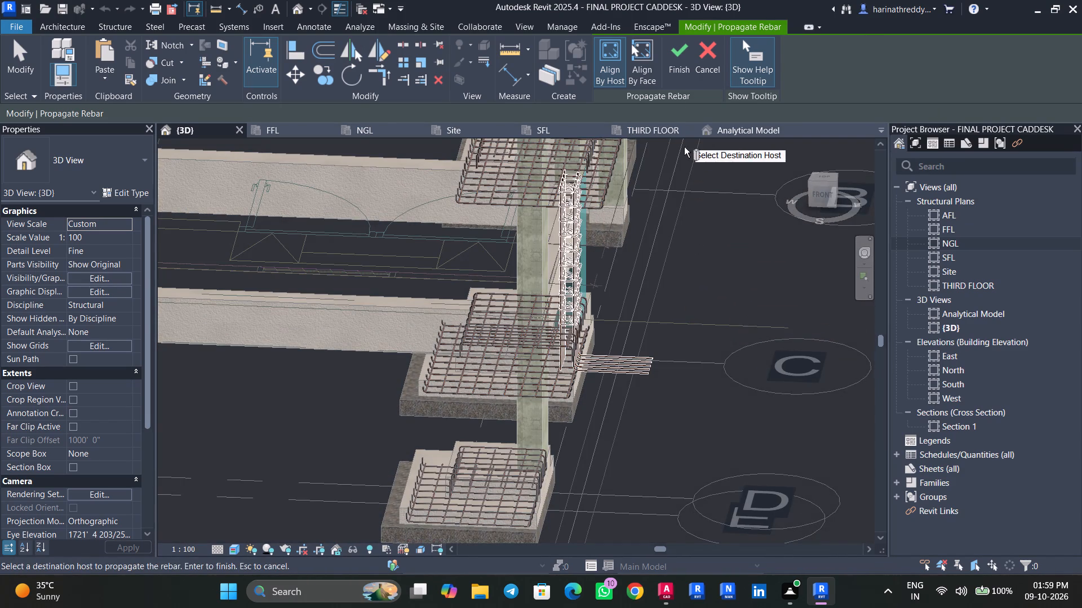
{"action": "left_click", "coordinate": [679, 60]}
Select the C2 column below NGL at C-8 in the 3D view and locate it in the NGL structural plan.
{"action": "middle_click_drag", "start_coordinate": [750, 284], "coordinate": [690, 285], "text": "shift"}
{"action": "scroll", "coordinate": [695, 324], "scroll_direction": "up", "scroll_amount": 2}
{"action": "scroll", "coordinate": [700, 323], "scroll_direction": "down", "scroll_amount": 1}
{"action": "scroll", "coordinate": [702, 321], "scroll_direction": "up", "scroll_amount": 6}
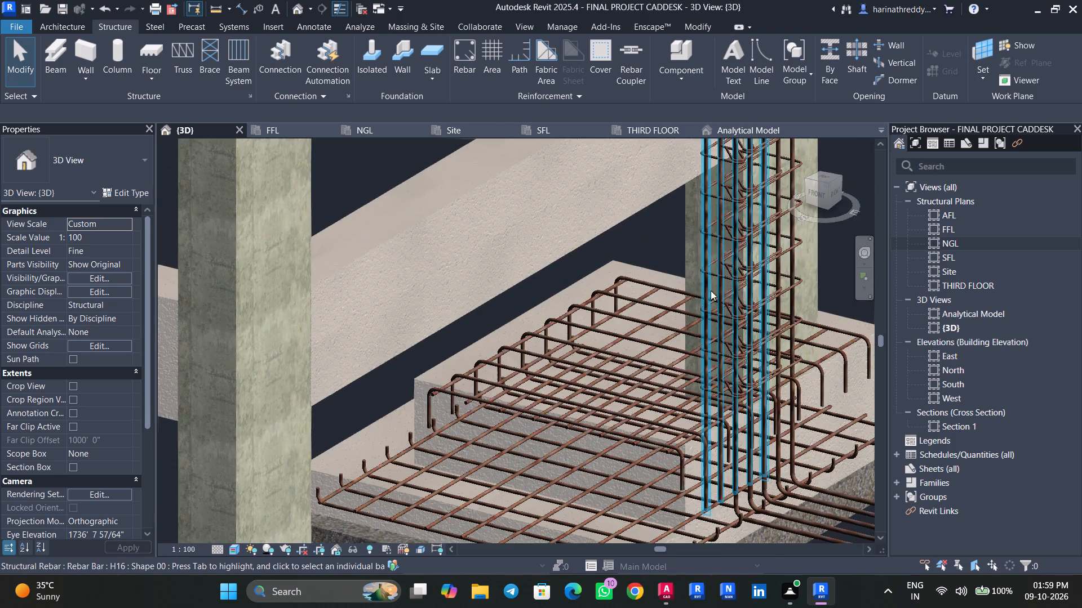
{"action": "left_click", "coordinate": [685, 287]}
{"action": "key", "text": "Escape"}
{"action": "left_click", "coordinate": [688, 253]}
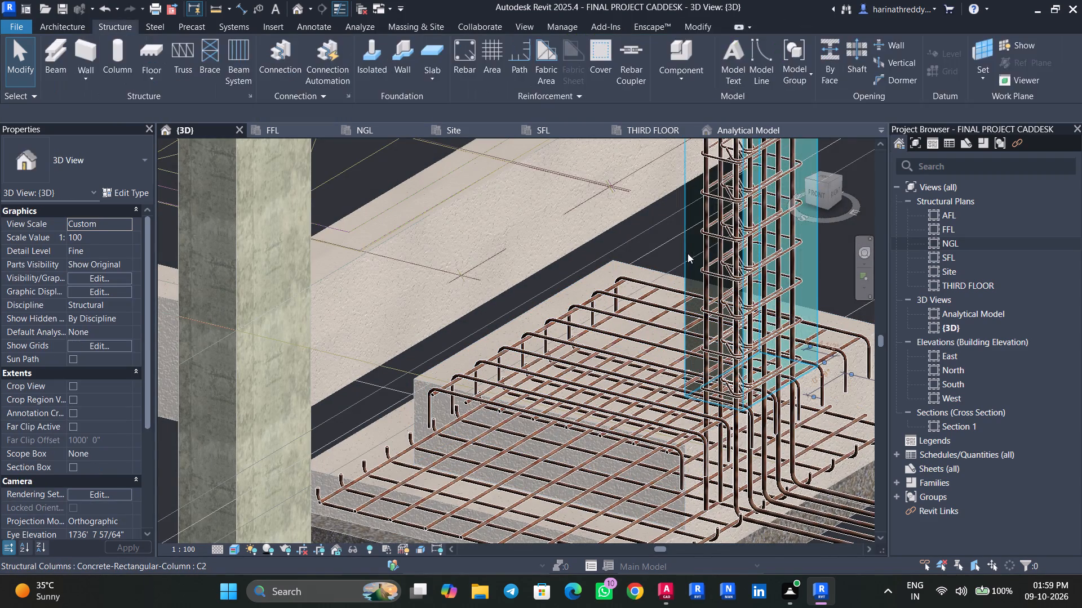
{"action": "double_click", "coordinate": [950, 243]}
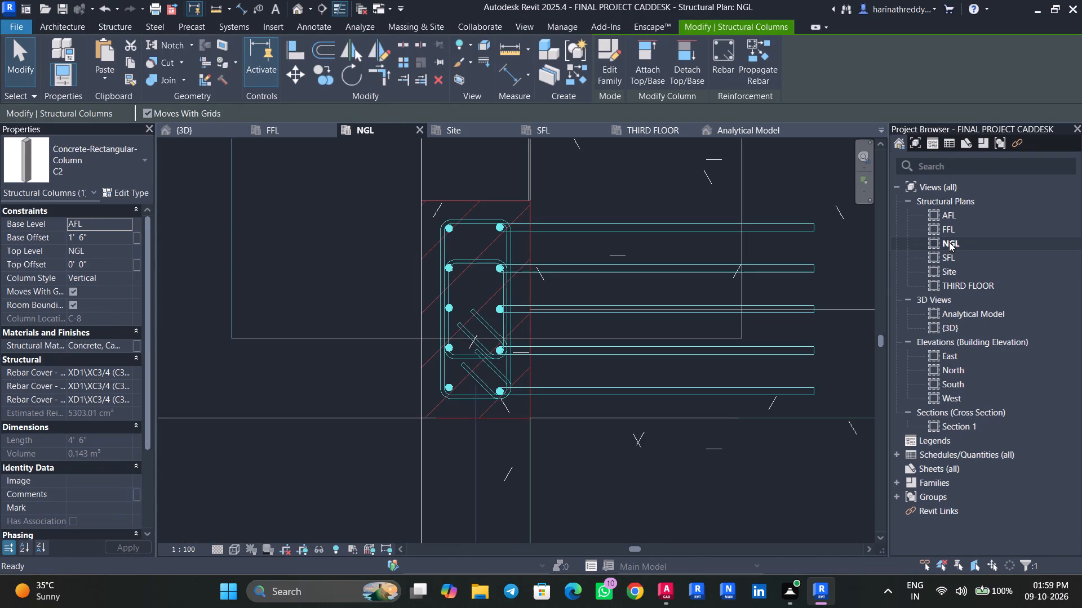
{"action": "scroll", "coordinate": [654, 315], "scroll_direction": "down", "scroll_amount": 20}
{"action": "scroll", "coordinate": [654, 315], "scroll_direction": "down", "scroll_amount": 1}
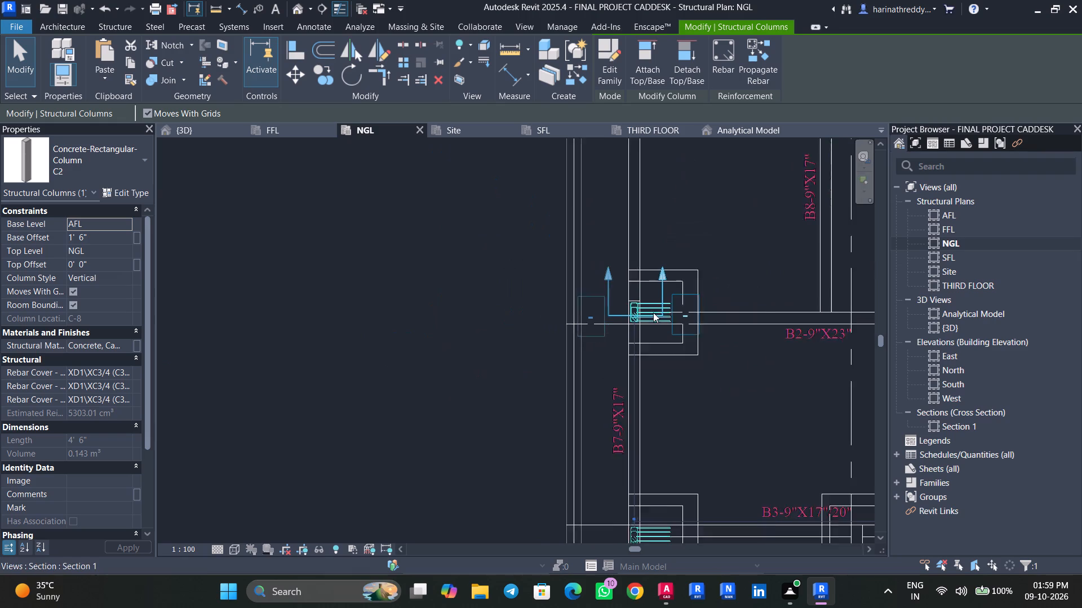
{"action": "scroll", "coordinate": [653, 312], "scroll_direction": "down", "scroll_amount": 4}
{"action": "middle_click_drag", "start_coordinate": [722, 366], "coordinate": [544, 365]}
{"action": "scroll", "coordinate": [659, 375], "scroll_direction": "up", "scroll_amount": 15}
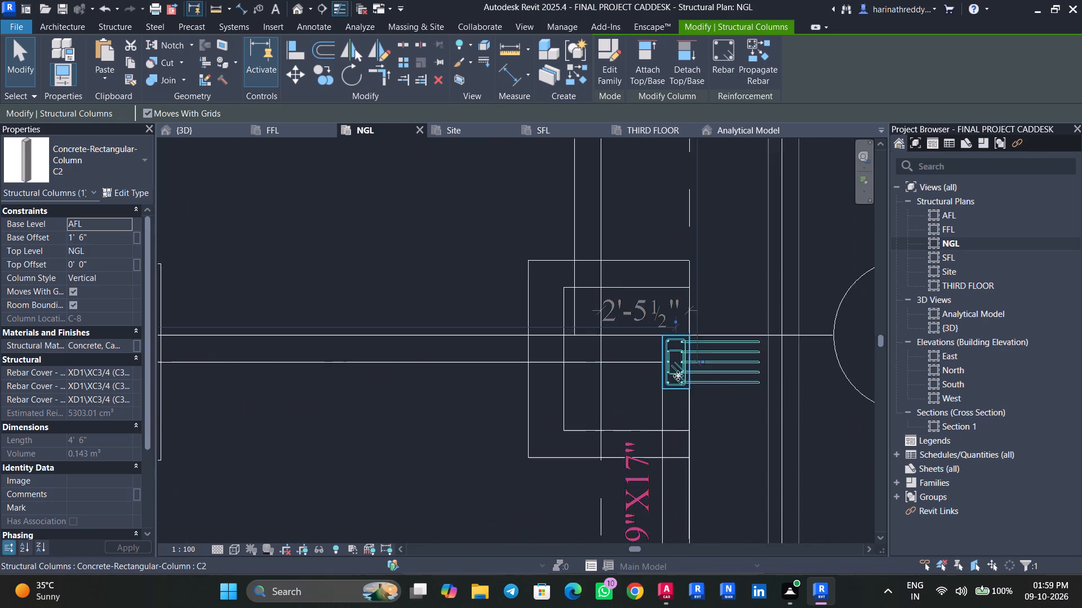
{"action": "scroll", "coordinate": [678, 375], "scroll_direction": "up", "scroll_amount": 9}
{"action": "scroll", "coordinate": [698, 379], "scroll_direction": "down", "scroll_amount": 1}
{"action": "scroll", "coordinate": [698, 379], "scroll_direction": "up", "scroll_amount": 1}
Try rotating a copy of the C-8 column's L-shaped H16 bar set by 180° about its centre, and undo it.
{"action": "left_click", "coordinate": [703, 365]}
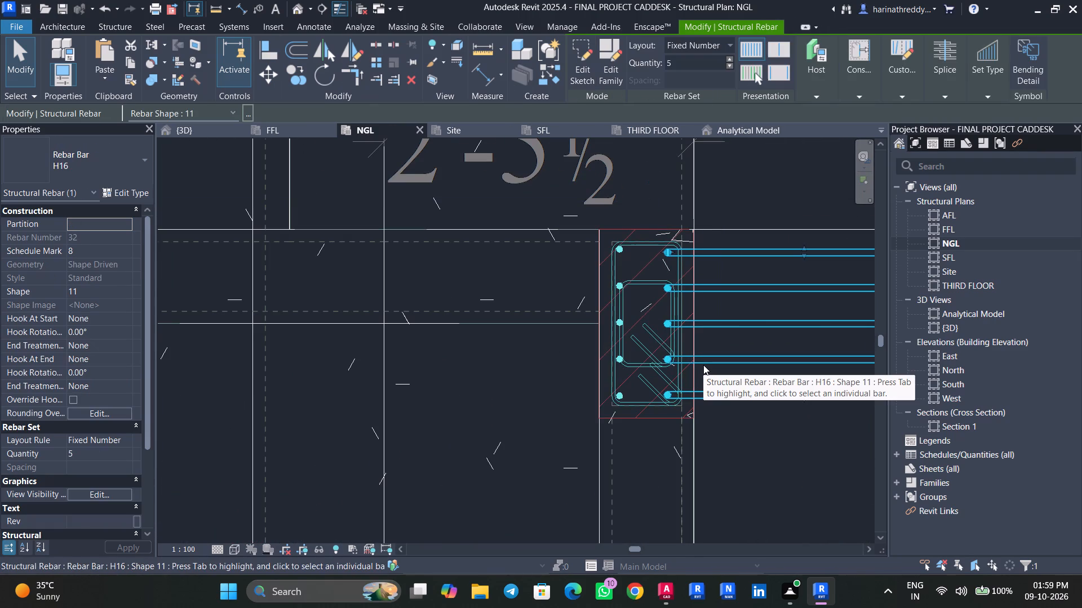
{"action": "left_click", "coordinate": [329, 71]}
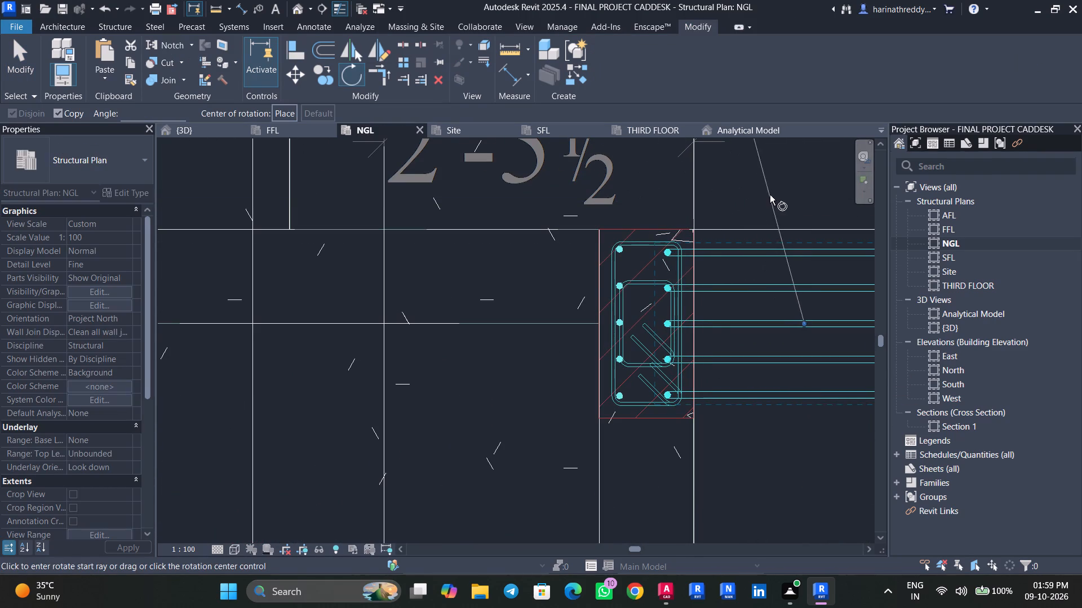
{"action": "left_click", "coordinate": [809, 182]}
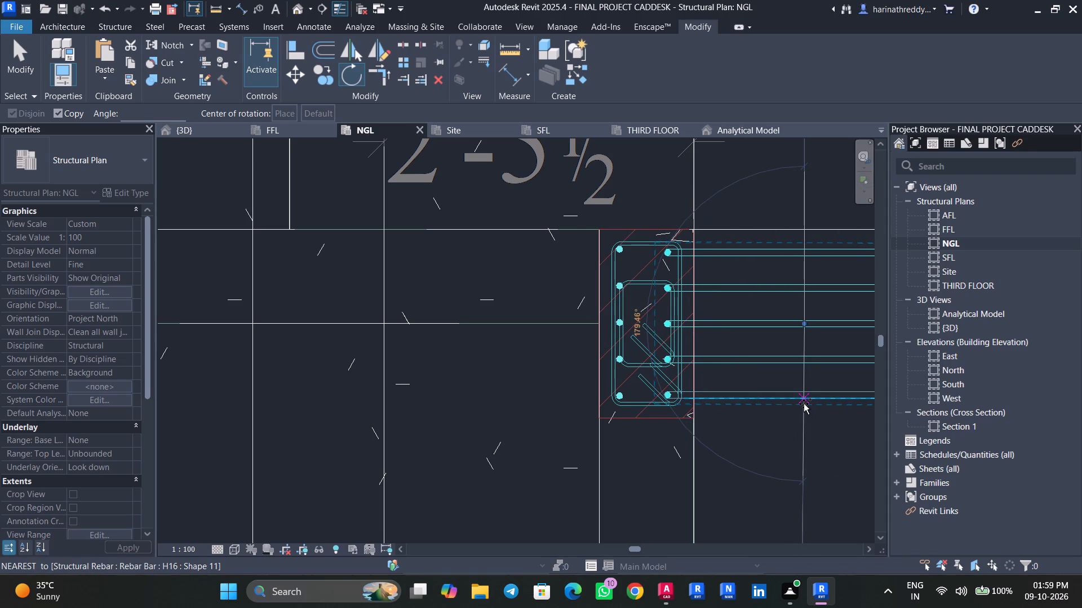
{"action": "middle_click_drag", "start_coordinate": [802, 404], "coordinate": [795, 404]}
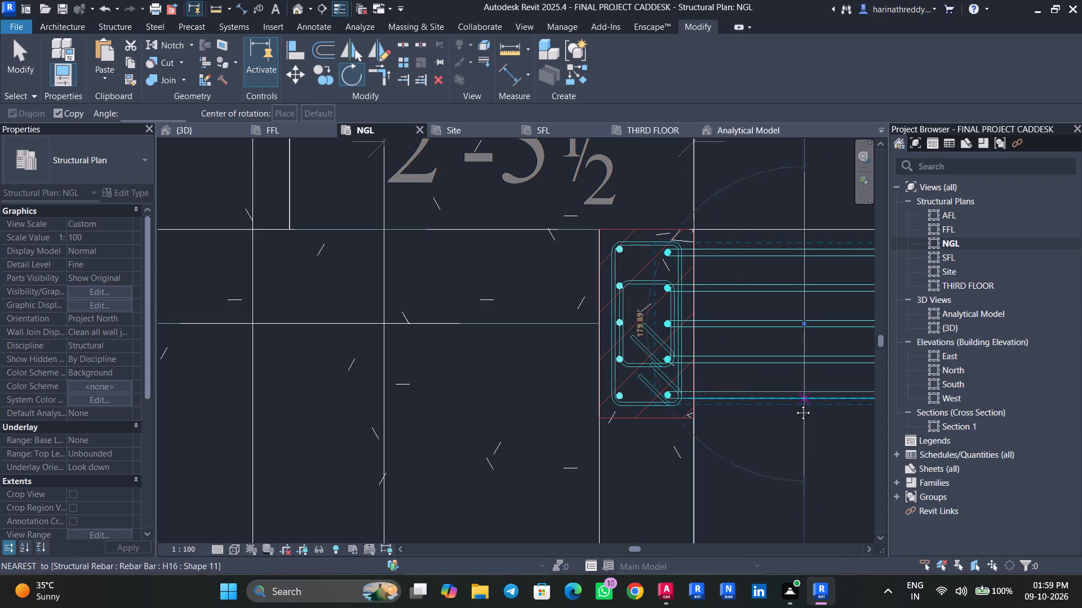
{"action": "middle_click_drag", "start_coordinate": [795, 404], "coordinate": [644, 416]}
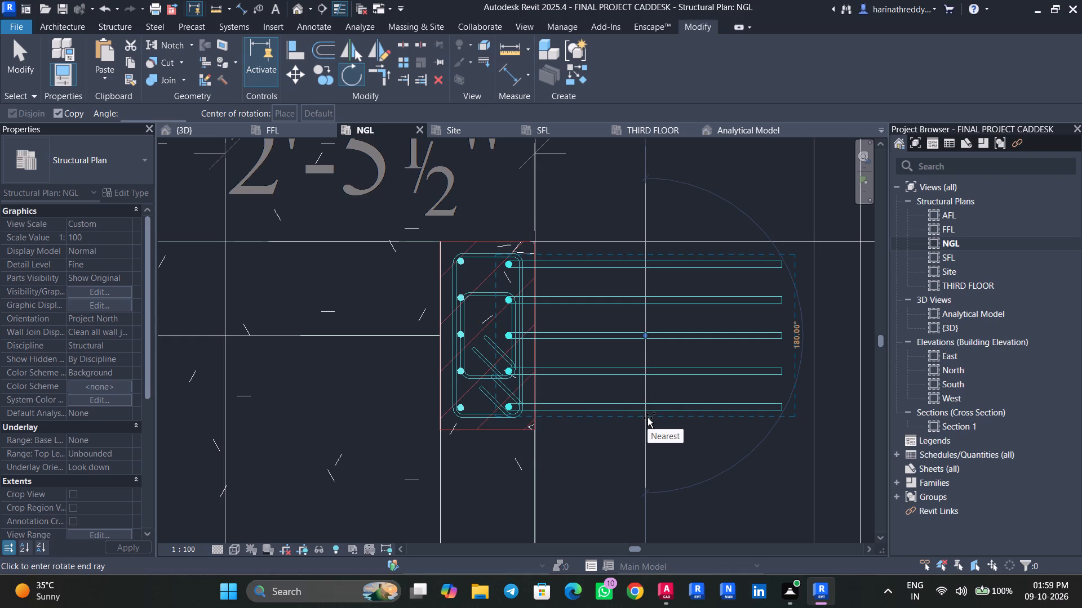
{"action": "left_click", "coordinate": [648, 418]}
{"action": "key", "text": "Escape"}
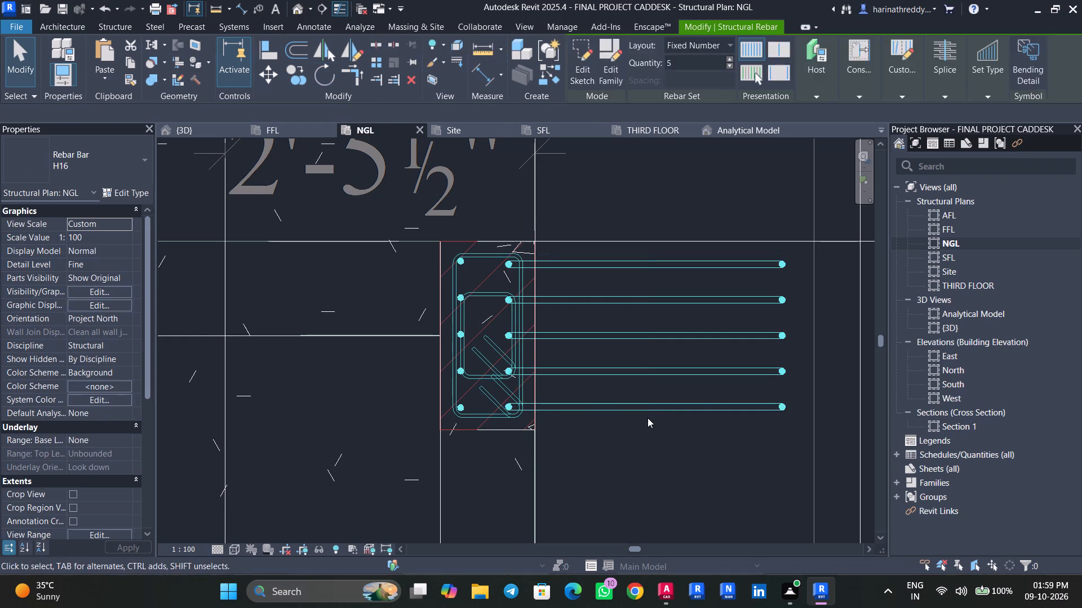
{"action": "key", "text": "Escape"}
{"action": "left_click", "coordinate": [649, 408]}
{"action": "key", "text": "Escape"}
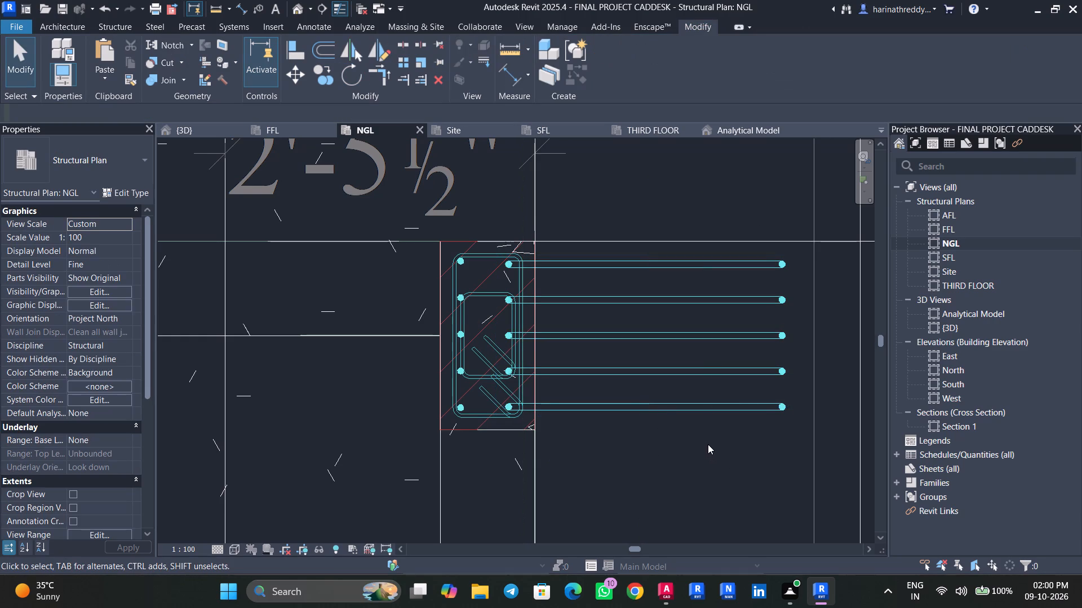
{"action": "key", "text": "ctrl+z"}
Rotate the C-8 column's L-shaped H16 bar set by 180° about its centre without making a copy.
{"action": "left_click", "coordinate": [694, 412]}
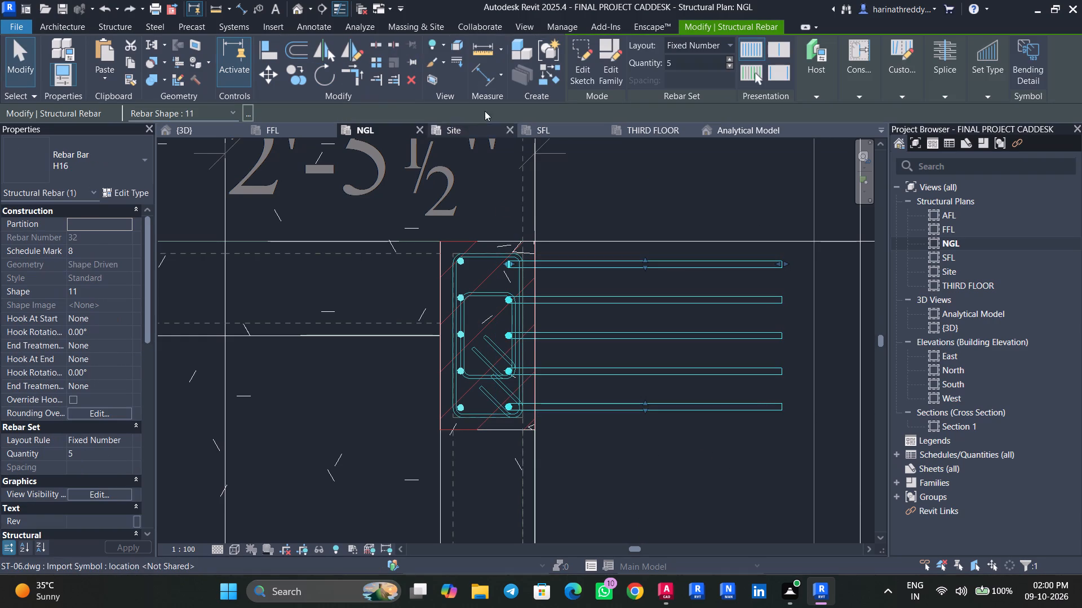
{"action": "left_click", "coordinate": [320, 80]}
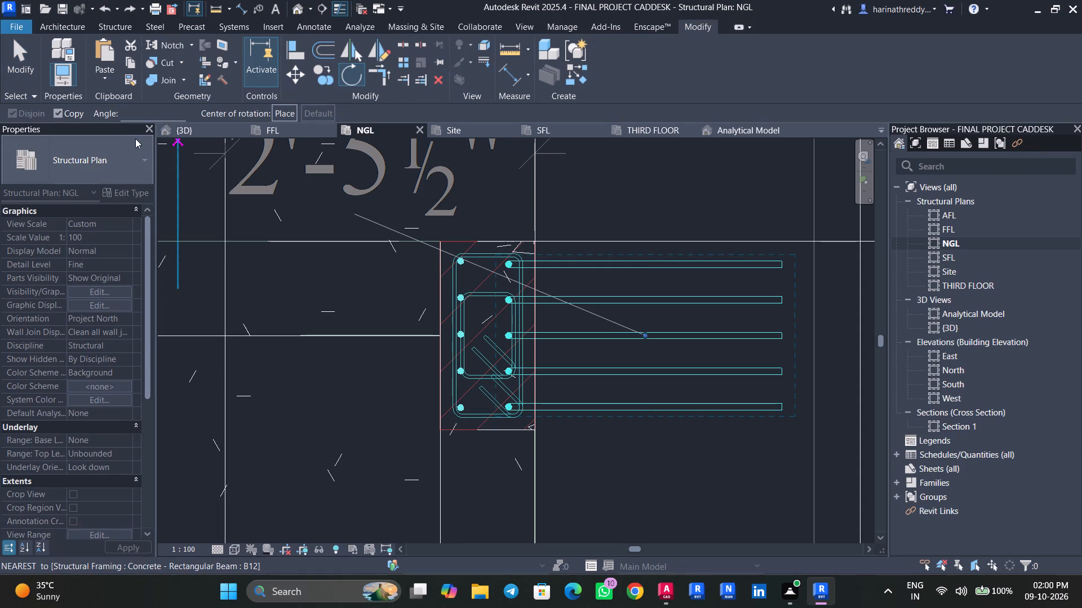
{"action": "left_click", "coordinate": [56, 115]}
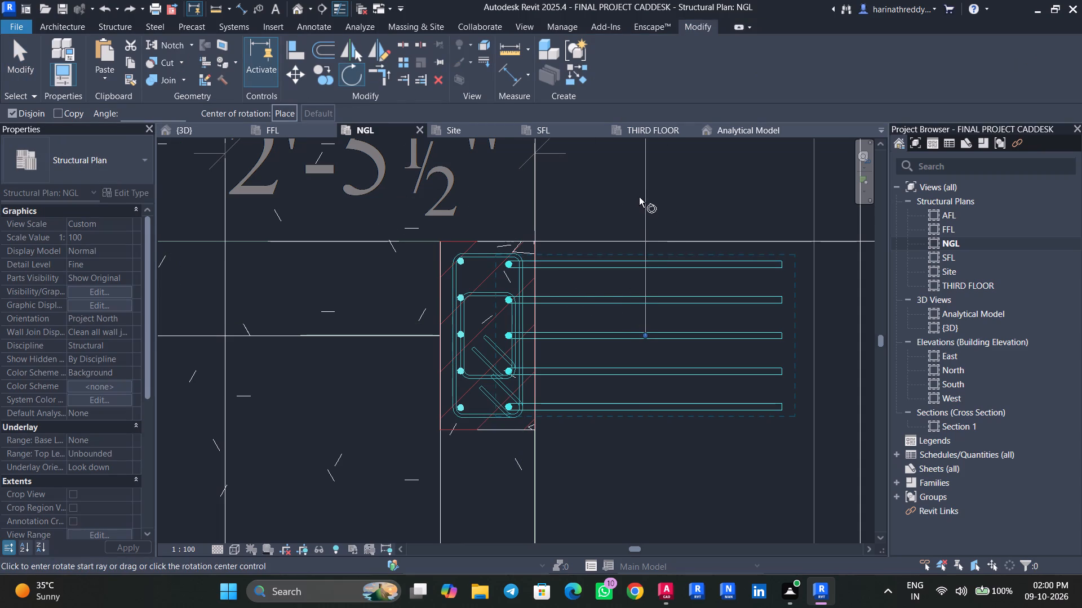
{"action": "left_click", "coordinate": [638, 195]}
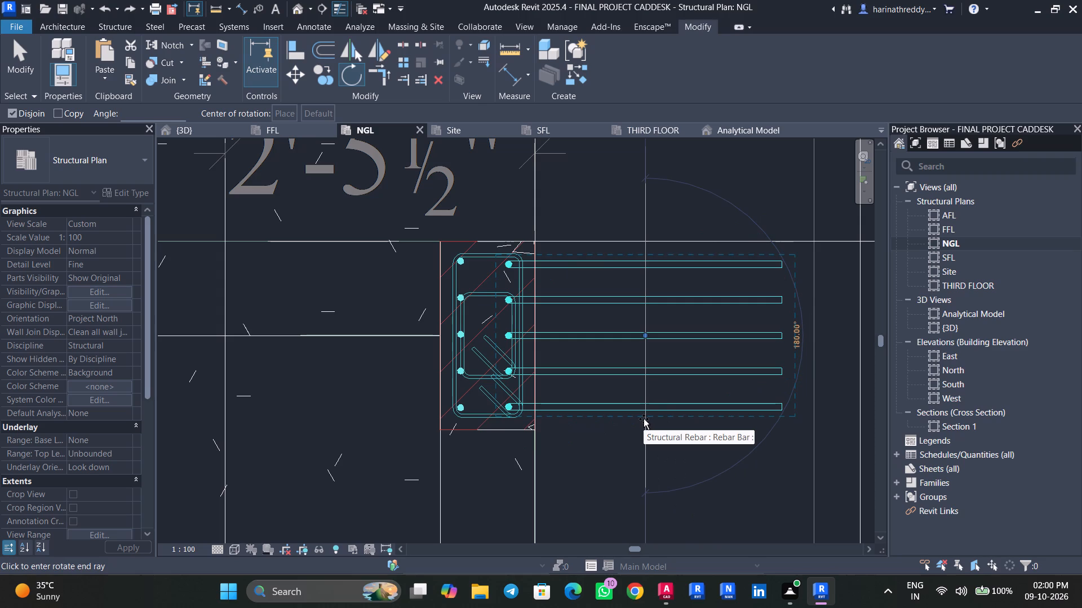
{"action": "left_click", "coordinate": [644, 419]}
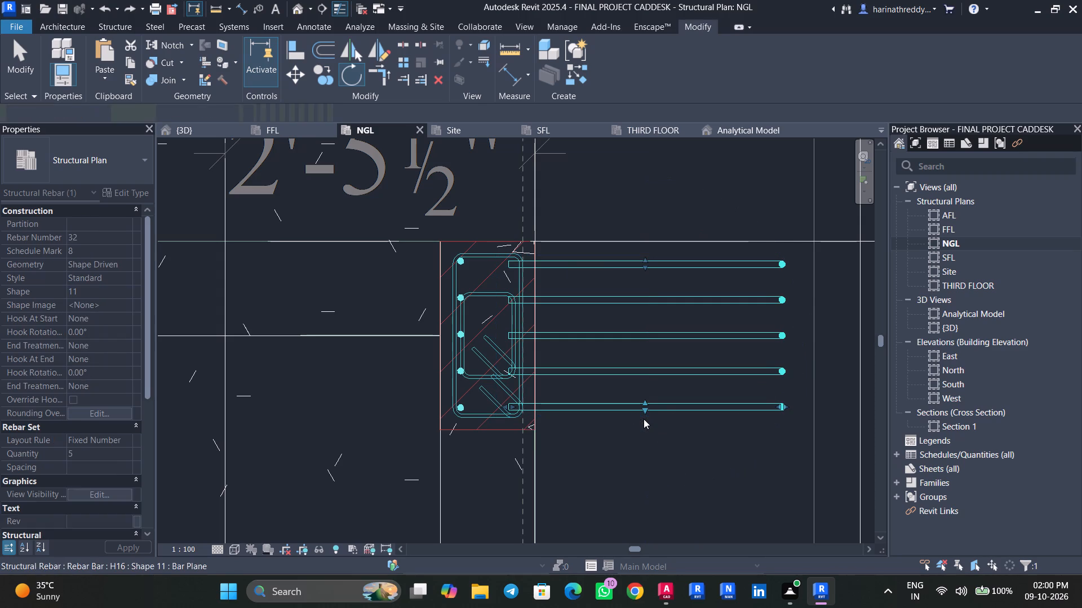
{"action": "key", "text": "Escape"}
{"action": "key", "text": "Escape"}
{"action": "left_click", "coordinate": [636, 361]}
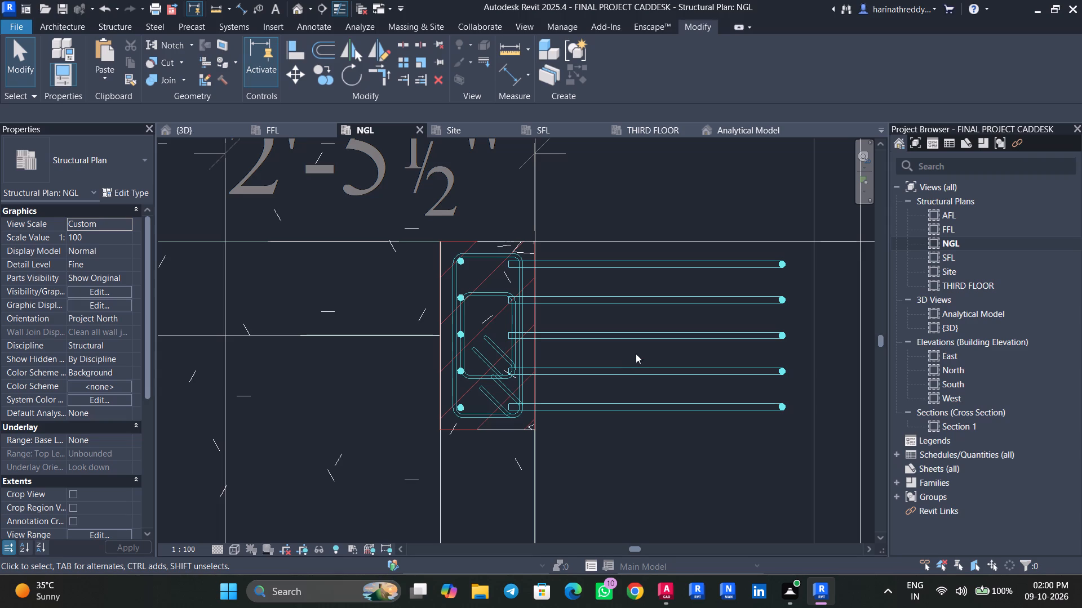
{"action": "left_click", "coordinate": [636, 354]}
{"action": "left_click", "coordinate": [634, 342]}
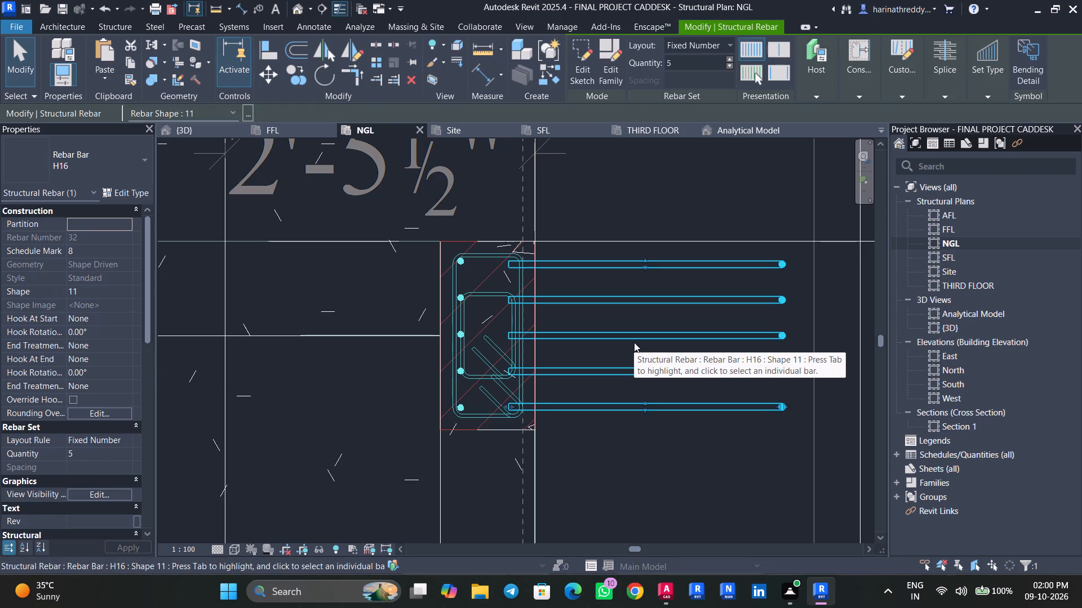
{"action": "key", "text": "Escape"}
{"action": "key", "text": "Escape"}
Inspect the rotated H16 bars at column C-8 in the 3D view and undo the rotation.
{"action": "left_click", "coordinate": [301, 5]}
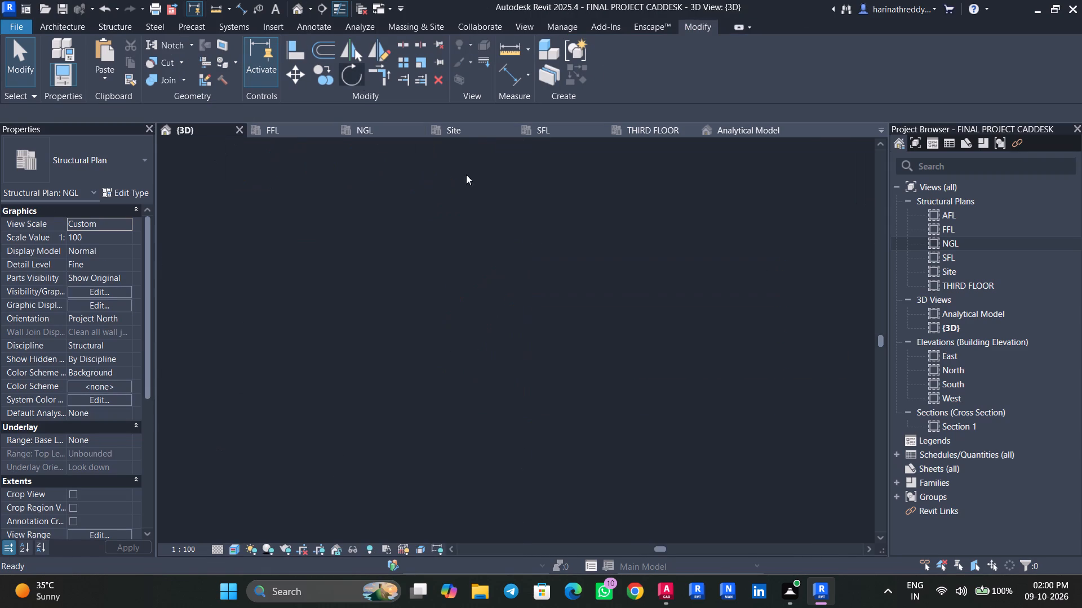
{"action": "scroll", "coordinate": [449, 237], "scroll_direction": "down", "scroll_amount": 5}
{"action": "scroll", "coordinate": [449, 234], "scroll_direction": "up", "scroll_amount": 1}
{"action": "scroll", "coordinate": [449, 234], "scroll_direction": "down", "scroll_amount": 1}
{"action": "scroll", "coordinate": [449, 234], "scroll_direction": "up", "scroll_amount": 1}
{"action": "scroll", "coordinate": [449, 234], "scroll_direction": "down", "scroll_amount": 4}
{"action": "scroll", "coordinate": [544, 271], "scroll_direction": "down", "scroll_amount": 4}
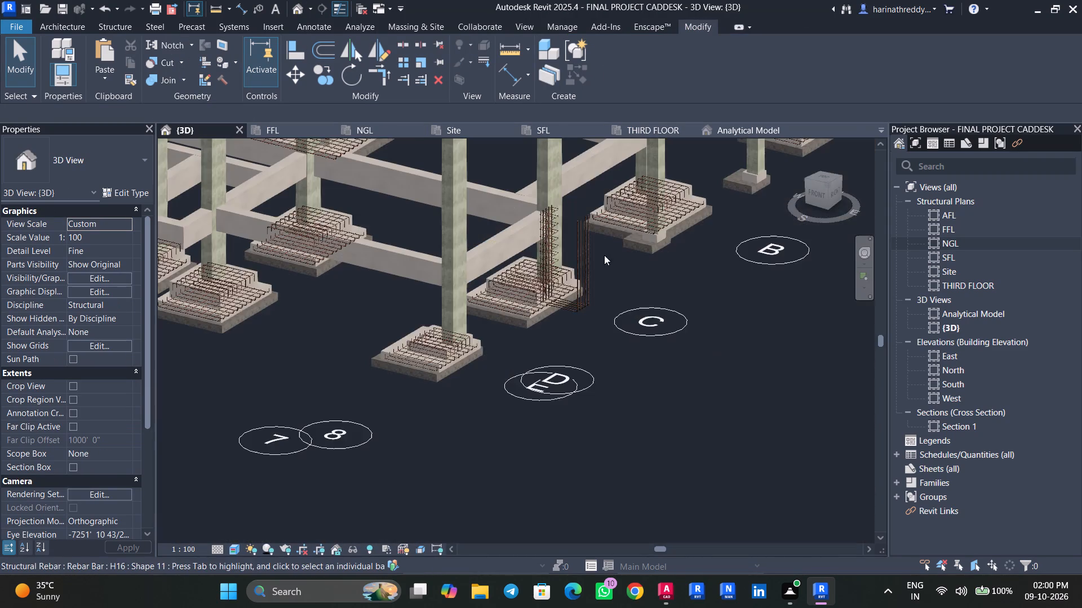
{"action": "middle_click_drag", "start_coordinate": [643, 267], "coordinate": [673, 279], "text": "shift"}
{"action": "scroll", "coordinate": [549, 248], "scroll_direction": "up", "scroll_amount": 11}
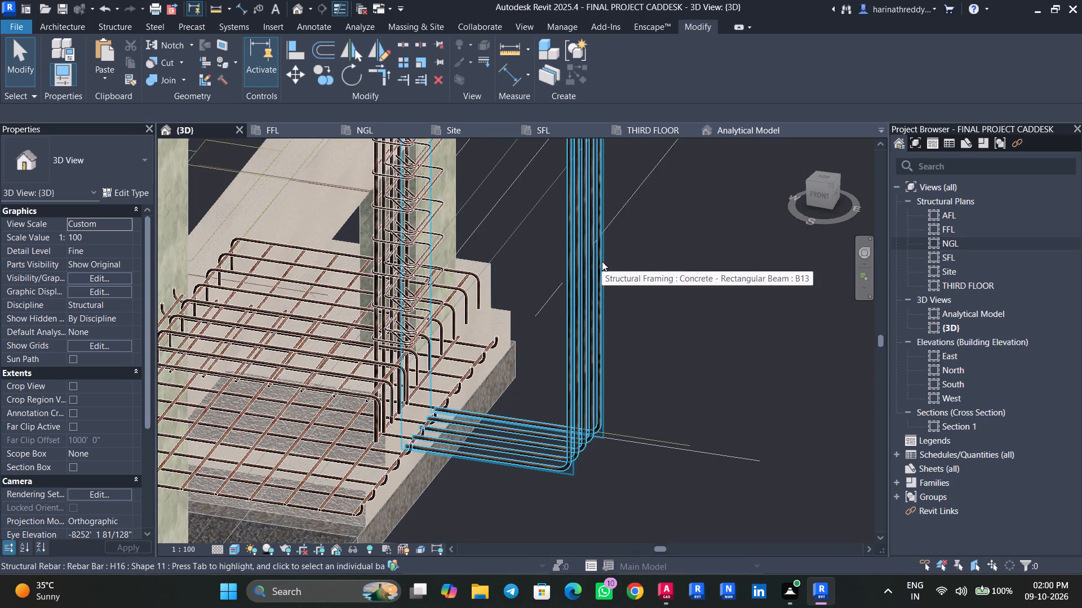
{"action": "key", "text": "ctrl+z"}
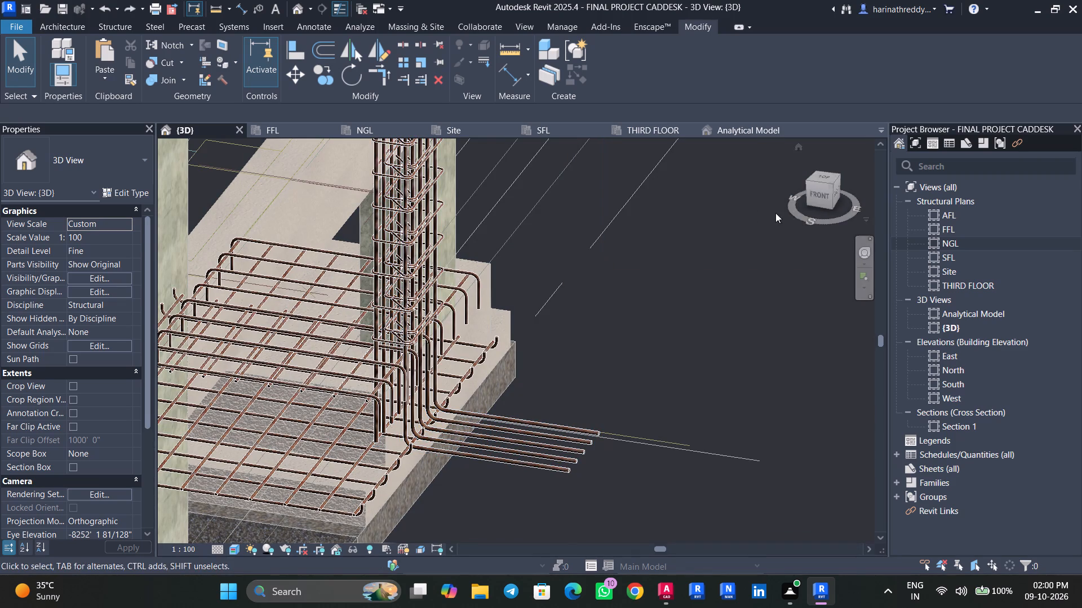
In the NGL plan, mirror the C-8 column's L-shaped H16 bar set about the column's vertical centreline, keeping the original set.
{"action": "double_click", "coordinate": [972, 242]}
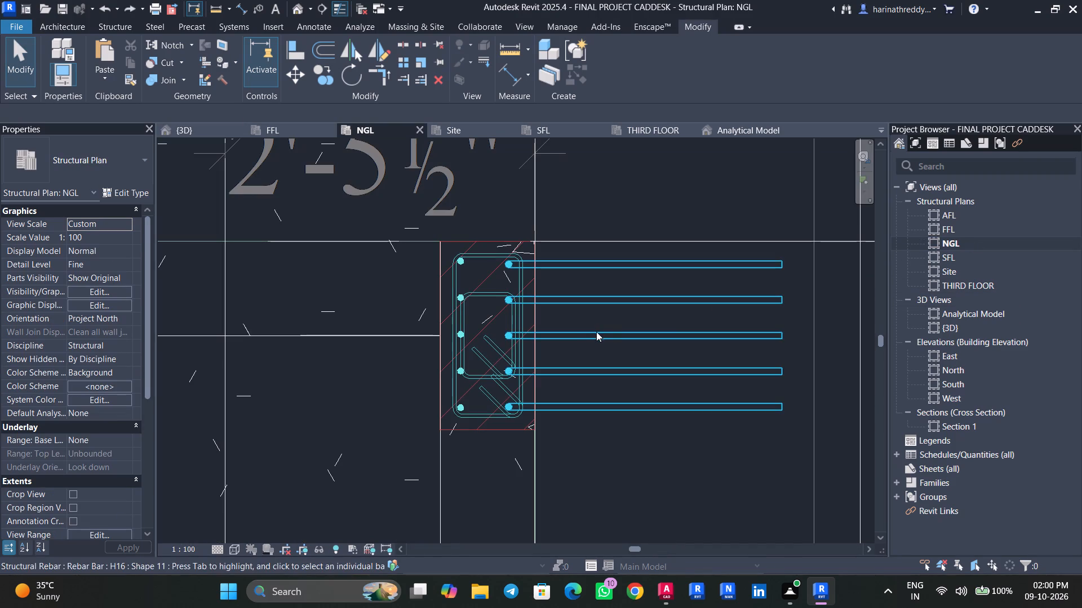
{"action": "scroll", "coordinate": [472, 305], "scroll_direction": "up", "scroll_amount": 6}
{"action": "left_click", "coordinate": [445, 294], "text": "ctrl"}
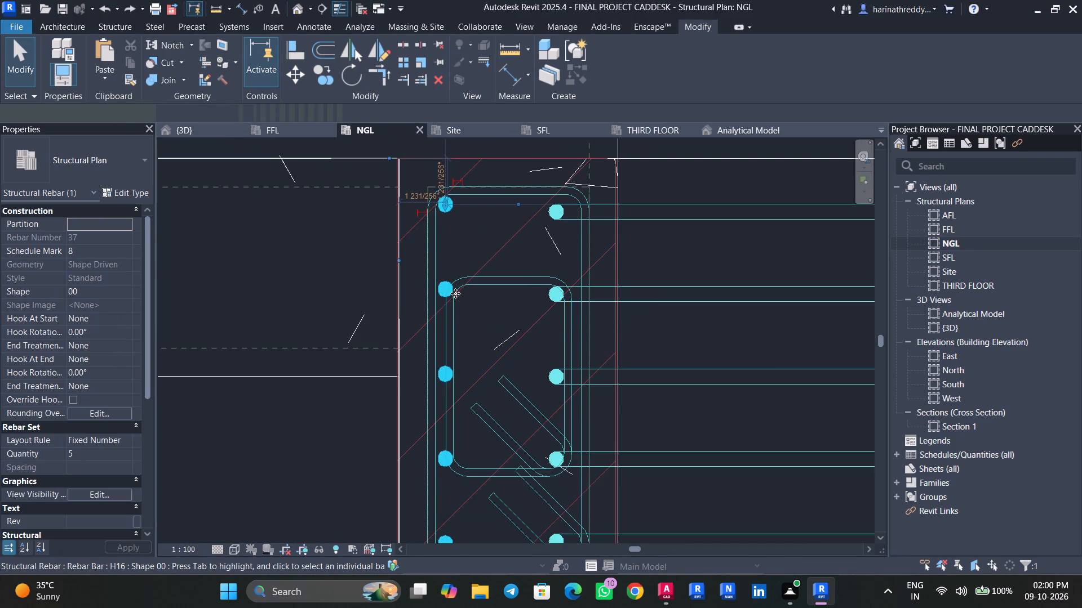
{"action": "scroll", "coordinate": [513, 279], "scroll_direction": "down", "scroll_amount": 6}
{"action": "key", "text": "Escape"}
{"action": "key", "text": "Escape"}
{"action": "left_click_drag", "start_coordinate": [709, 450], "coordinate": [594, 246]}
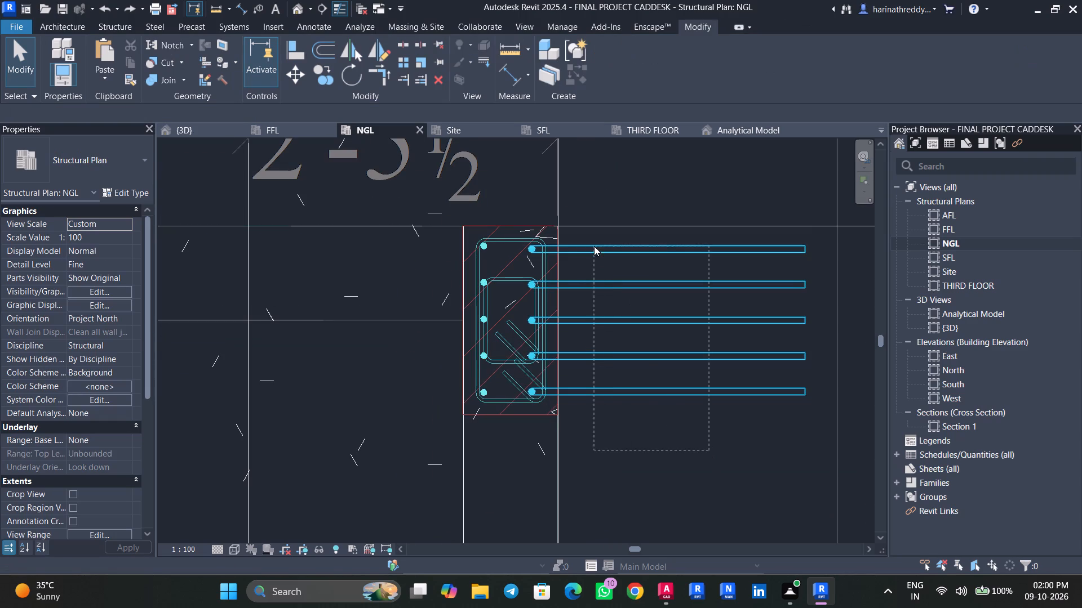
{"action": "left_click_drag", "start_coordinate": [594, 246], "coordinate": [595, 241]}
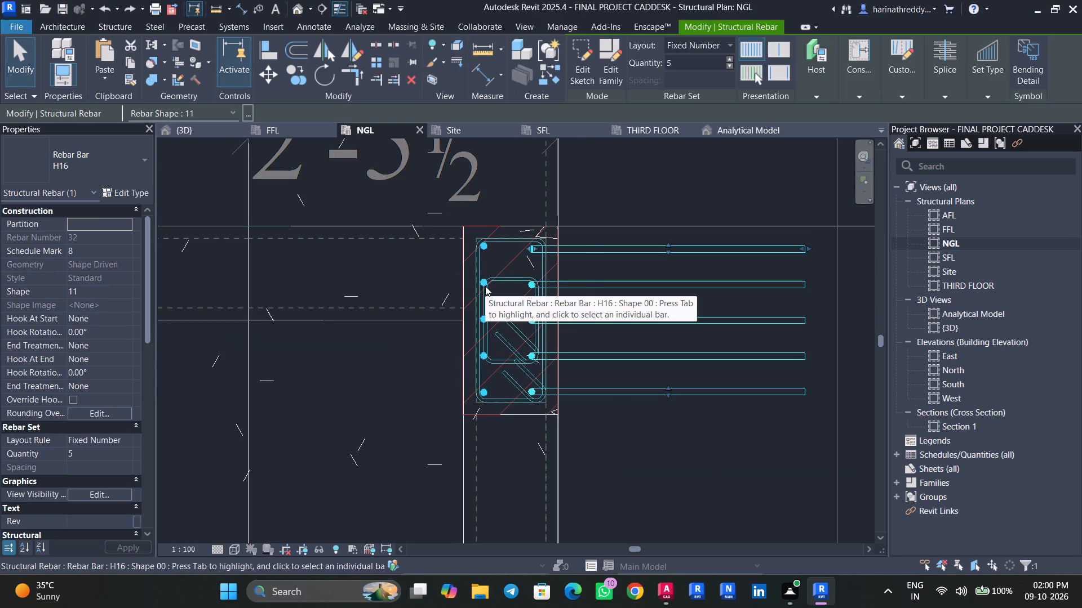
{"action": "left_click", "coordinate": [324, 53]}
{"action": "left_click", "coordinate": [507, 262]}
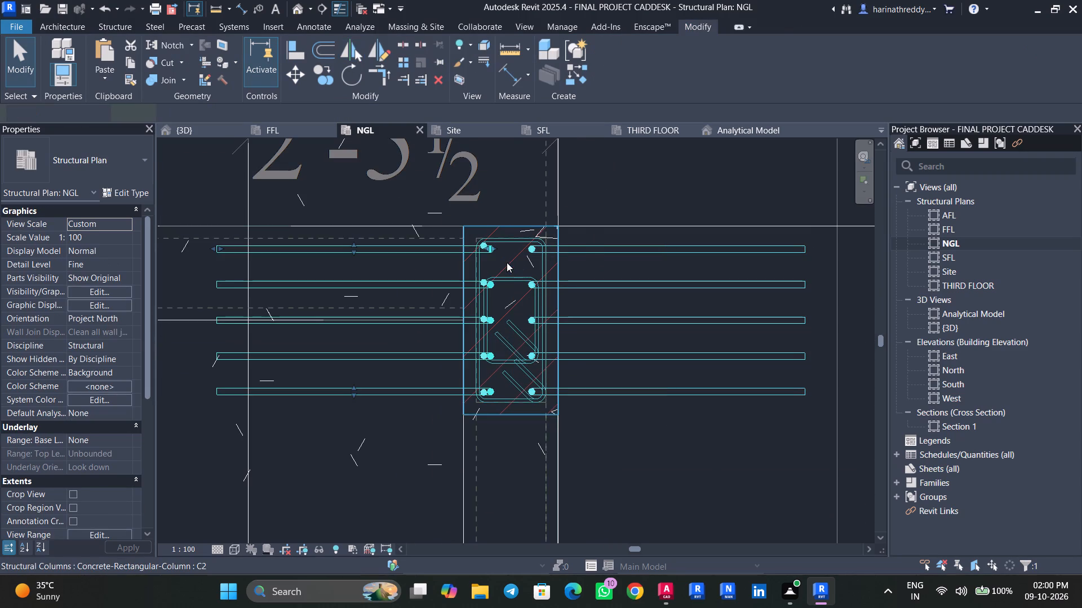
Delete the L-shaped H16 bar set whose legs extend to the right of column C-8.
{"action": "key", "text": "Escape"}
{"action": "key", "text": "Escape"}
{"action": "left_click_drag", "start_coordinate": [691, 418], "coordinate": [638, 231]}
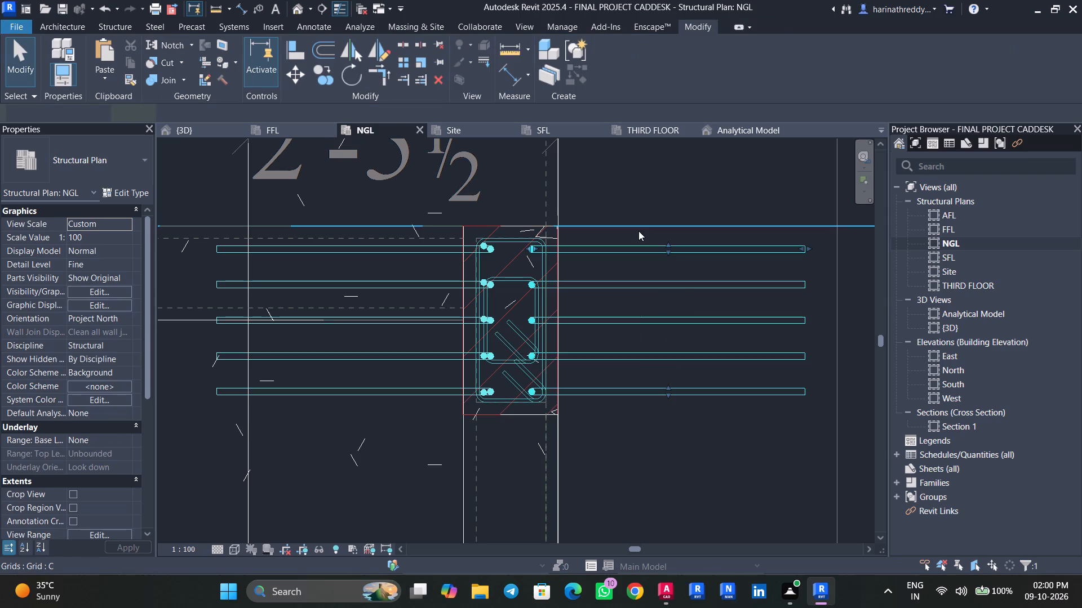
{"action": "key", "text": "Delete"}
Mirror the straight H16 bar set at column C-8 about the column's vertical centreline, keeping the original set.
{"action": "scroll", "coordinate": [488, 257], "scroll_direction": "up", "scroll_amount": 1}
{"action": "scroll", "coordinate": [488, 257], "scroll_direction": "down", "scroll_amount": 1}
{"action": "scroll", "coordinate": [488, 257], "scroll_direction": "up", "scroll_amount": 4}
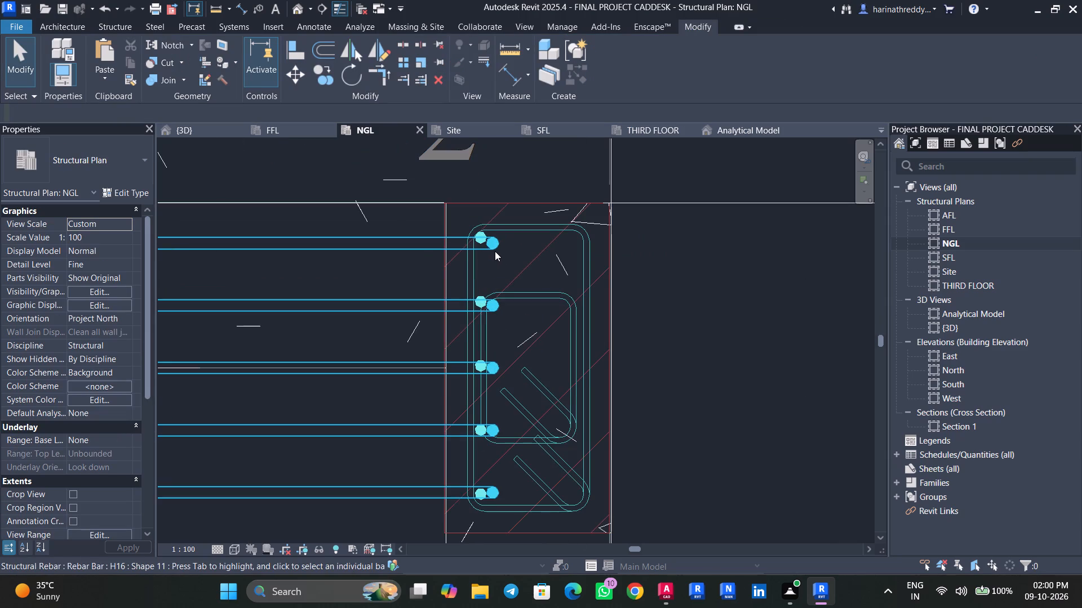
{"action": "scroll", "coordinate": [478, 229], "scroll_direction": "up", "scroll_amount": 5}
{"action": "left_click", "coordinate": [483, 239]}
{"action": "scroll", "coordinate": [483, 239], "scroll_direction": "down", "scroll_amount": 8}
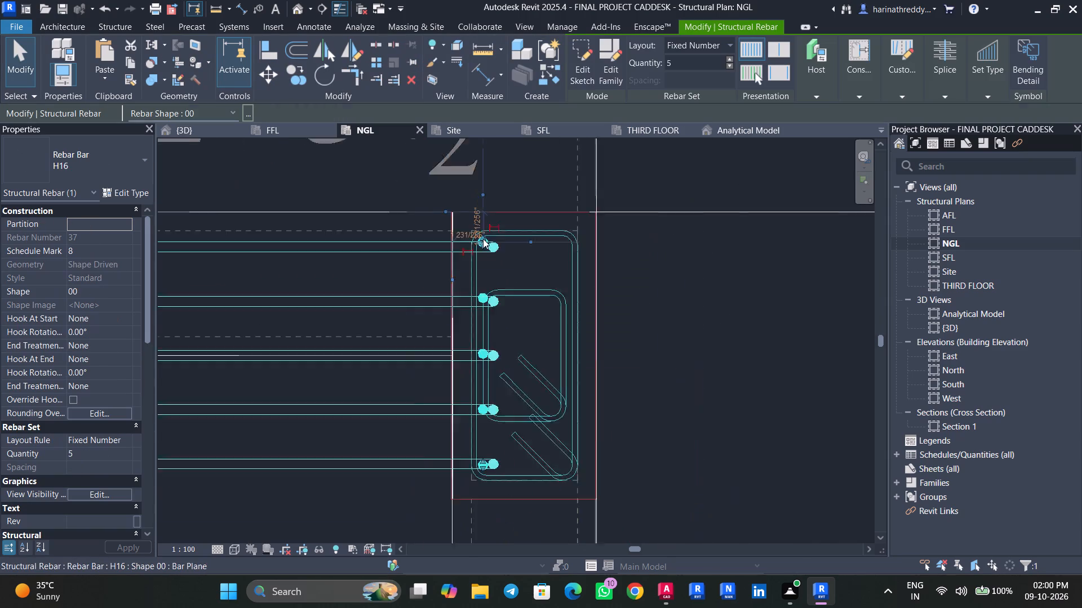
{"action": "scroll", "coordinate": [483, 239], "scroll_direction": "down", "scroll_amount": 3}
{"action": "scroll", "coordinate": [494, 350], "scroll_direction": "up", "scroll_amount": 9}
{"action": "key", "text": "Escape"}
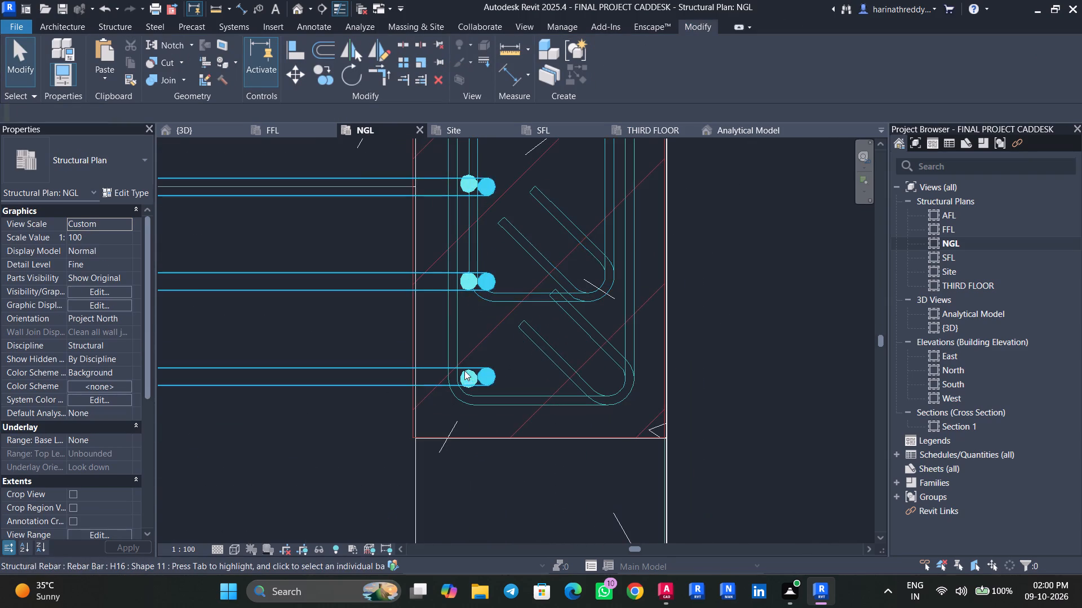
{"action": "scroll", "coordinate": [464, 370], "scroll_direction": "up", "scroll_amount": 6}
{"action": "left_click", "coordinate": [482, 409]}
{"action": "scroll", "coordinate": [482, 408], "scroll_direction": "down", "scroll_amount": 14}
{"action": "scroll", "coordinate": [482, 408], "scroll_direction": "up", "scroll_amount": 1}
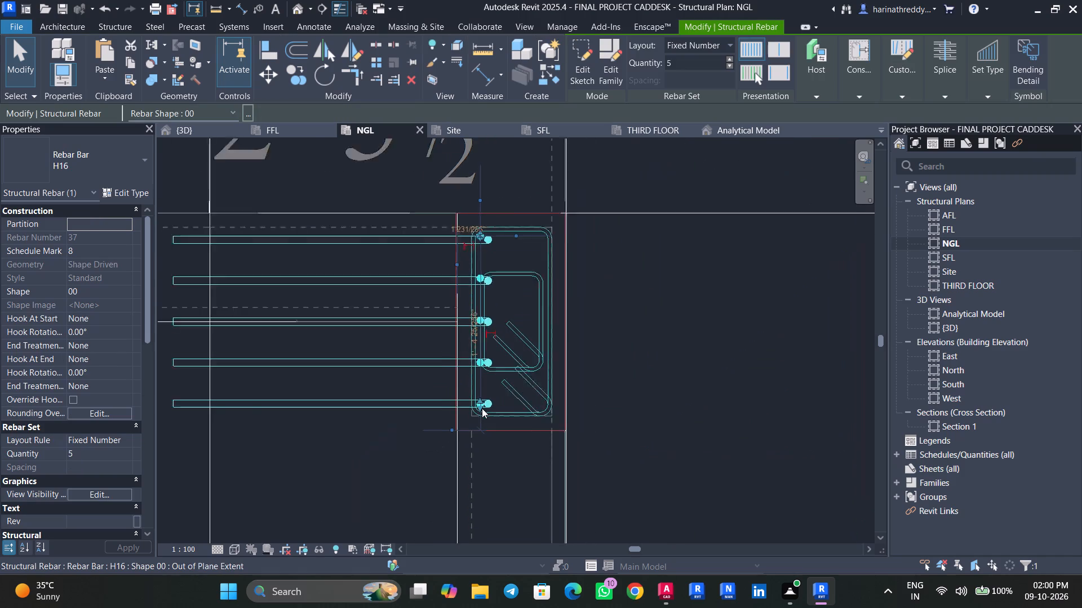
{"action": "left_click", "coordinate": [328, 56]}
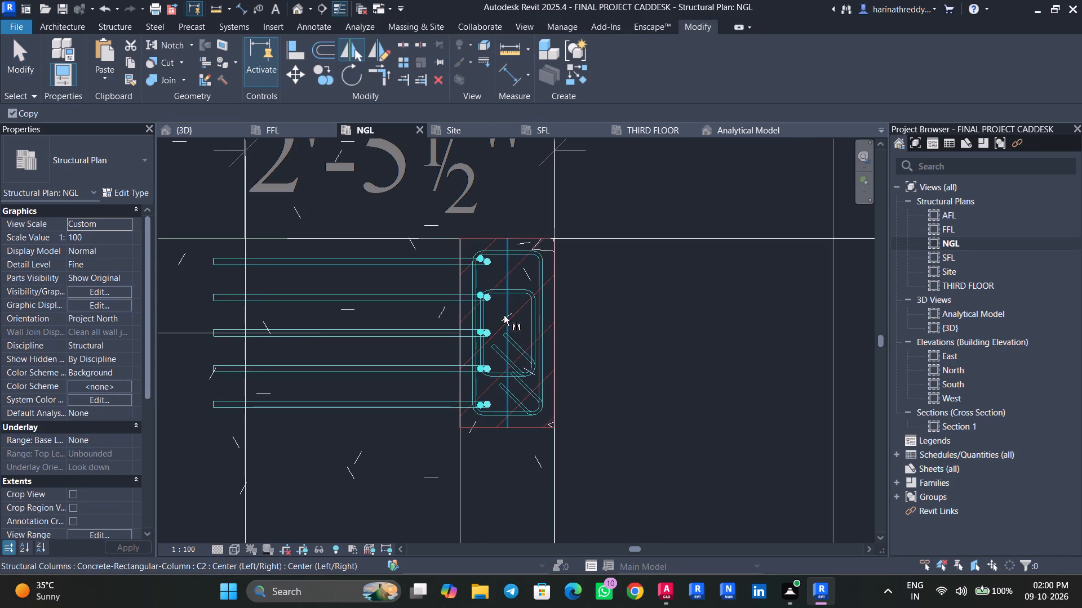
{"action": "left_click", "coordinate": [506, 315]}
{"action": "key", "text": "Escape"}
{"action": "key", "text": "Escape"}
Delete the original straight H16 bar set beside the L-shaped bars in column C-8.
{"action": "scroll", "coordinate": [491, 301], "scroll_direction": "down", "scroll_amount": 1}
{"action": "scroll", "coordinate": [491, 301], "scroll_direction": "up", "scroll_amount": 11}
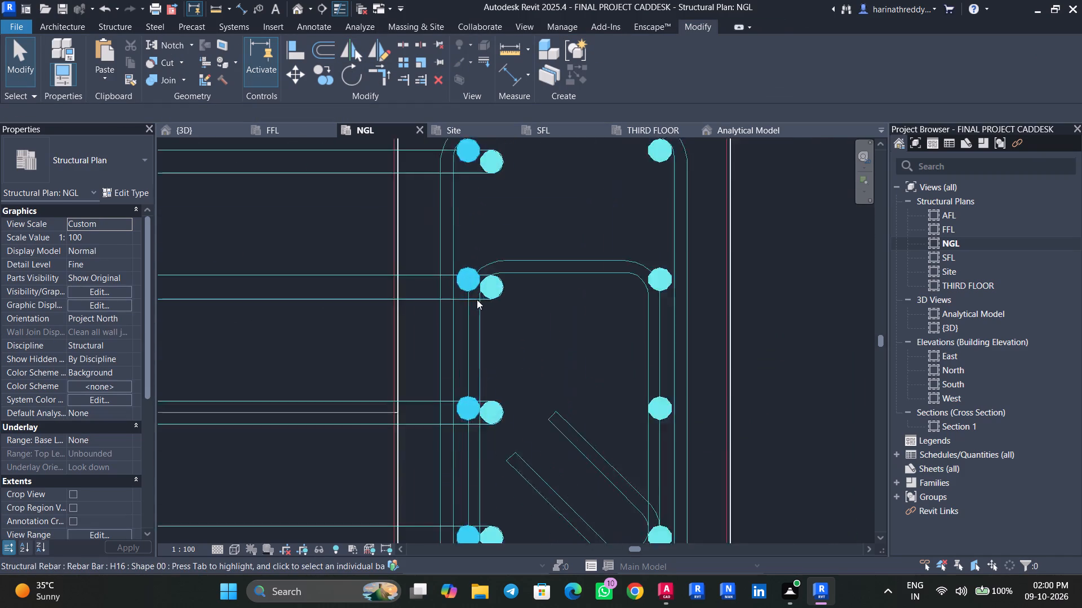
{"action": "scroll", "coordinate": [477, 299], "scroll_direction": "up", "scroll_amount": 6}
{"action": "left_click", "coordinate": [459, 217]}
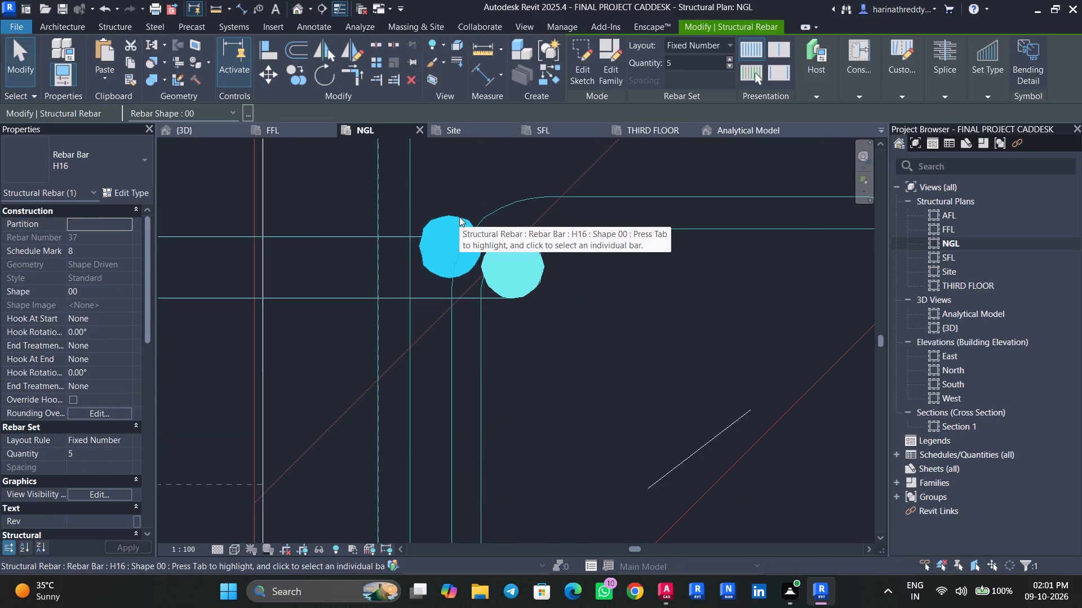
{"action": "key", "text": "Delete"}
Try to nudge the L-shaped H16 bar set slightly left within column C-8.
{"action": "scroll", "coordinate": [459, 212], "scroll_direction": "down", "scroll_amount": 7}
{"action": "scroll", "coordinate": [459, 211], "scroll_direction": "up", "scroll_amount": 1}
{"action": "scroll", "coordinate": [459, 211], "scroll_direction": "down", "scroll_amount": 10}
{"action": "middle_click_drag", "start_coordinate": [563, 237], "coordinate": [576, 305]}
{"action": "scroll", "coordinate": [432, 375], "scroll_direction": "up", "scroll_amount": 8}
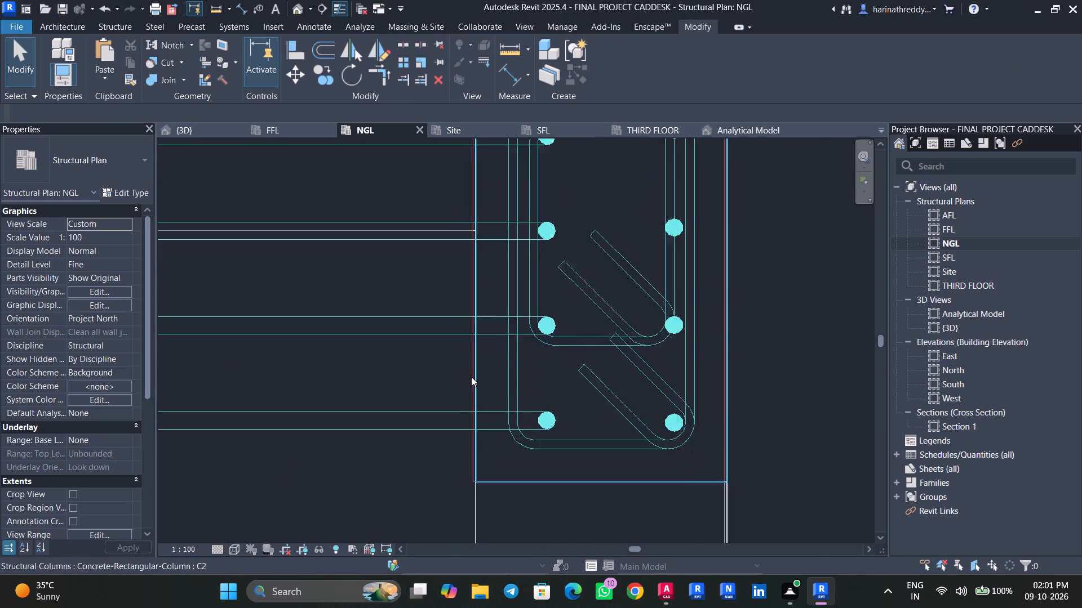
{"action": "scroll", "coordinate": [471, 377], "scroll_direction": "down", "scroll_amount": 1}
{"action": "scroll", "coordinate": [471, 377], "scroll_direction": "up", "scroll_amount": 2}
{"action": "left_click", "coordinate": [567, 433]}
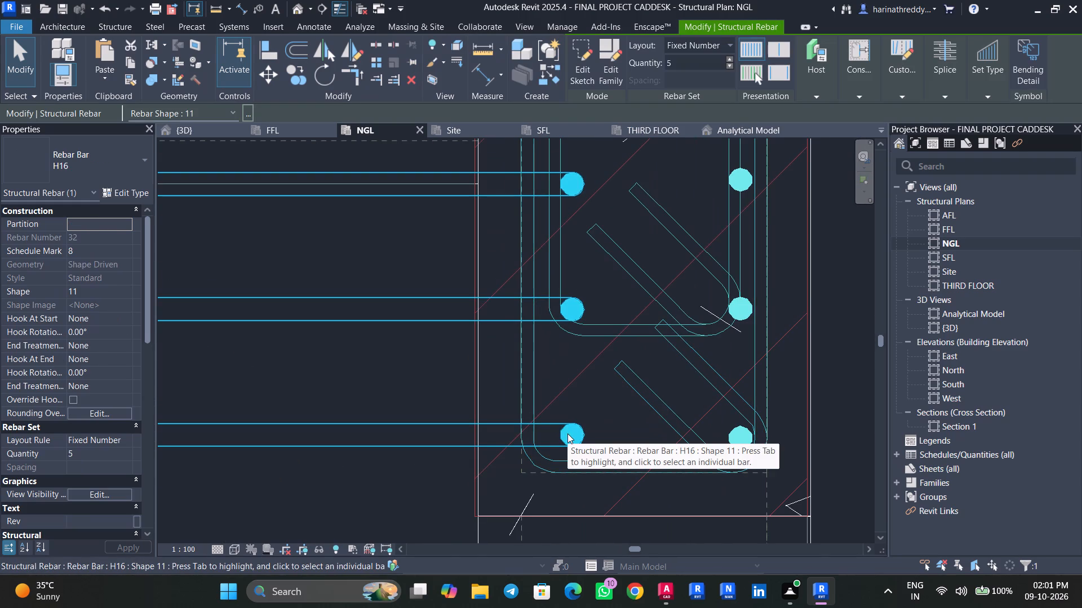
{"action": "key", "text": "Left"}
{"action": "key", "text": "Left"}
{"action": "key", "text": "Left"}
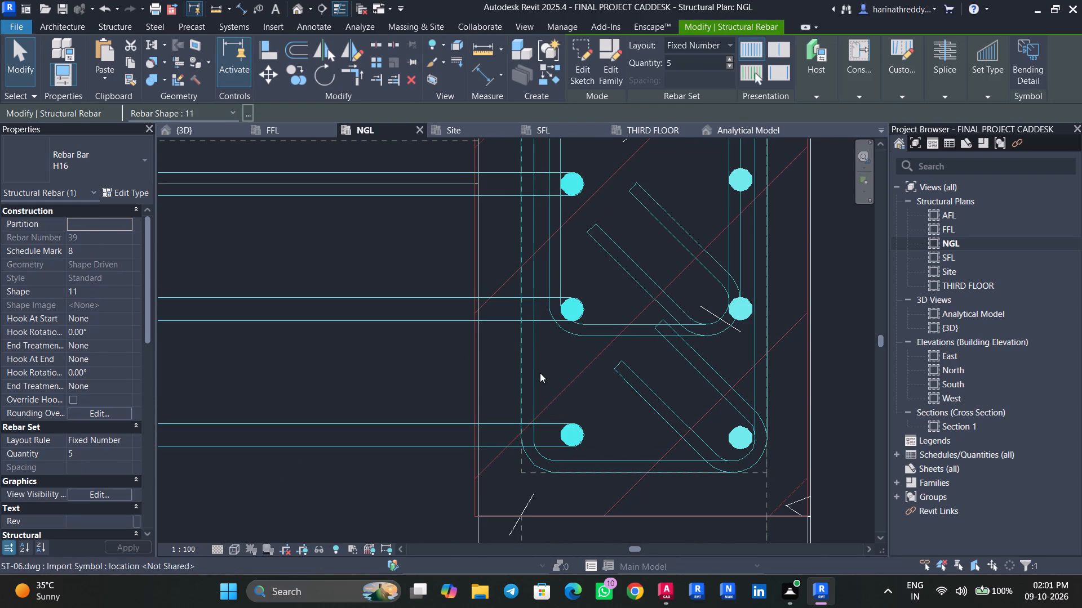
Widen the inner H8 stirrup set in column C-8 by stretching its left and right legs outward toward the outer stirrup.
{"action": "left_click", "coordinate": [551, 255]}
{"action": "middle_click_drag", "start_coordinate": [557, 243], "coordinate": [574, 304]}
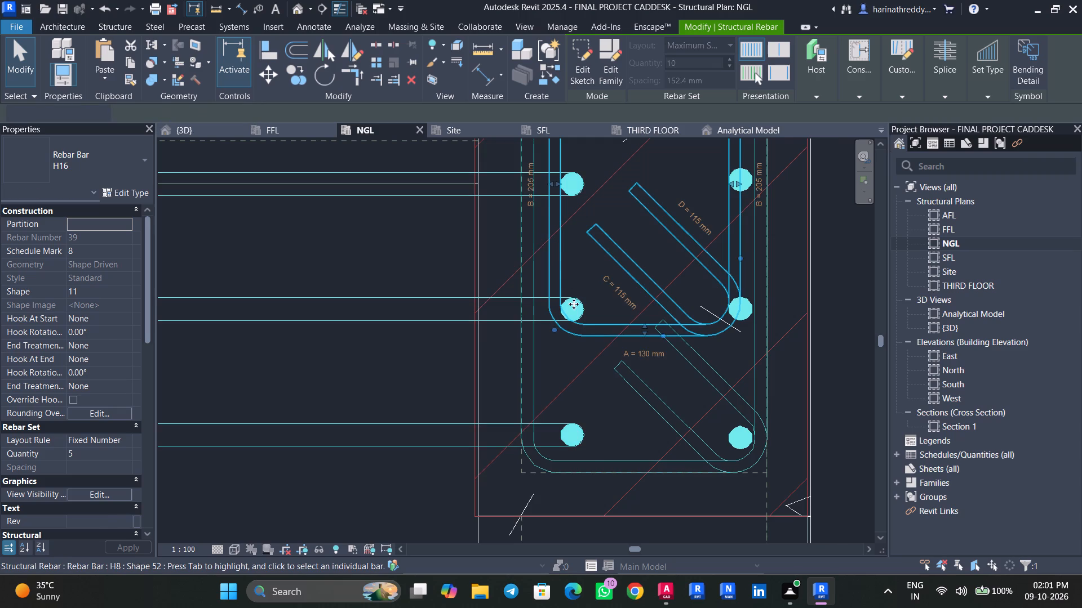
{"action": "middle_click_drag", "start_coordinate": [574, 304], "coordinate": [587, 368]}
{"action": "scroll", "coordinate": [583, 305], "scroll_direction": "up", "scroll_amount": 4}
{"action": "left_click_drag", "start_coordinate": [581, 309], "coordinate": [565, 307]}
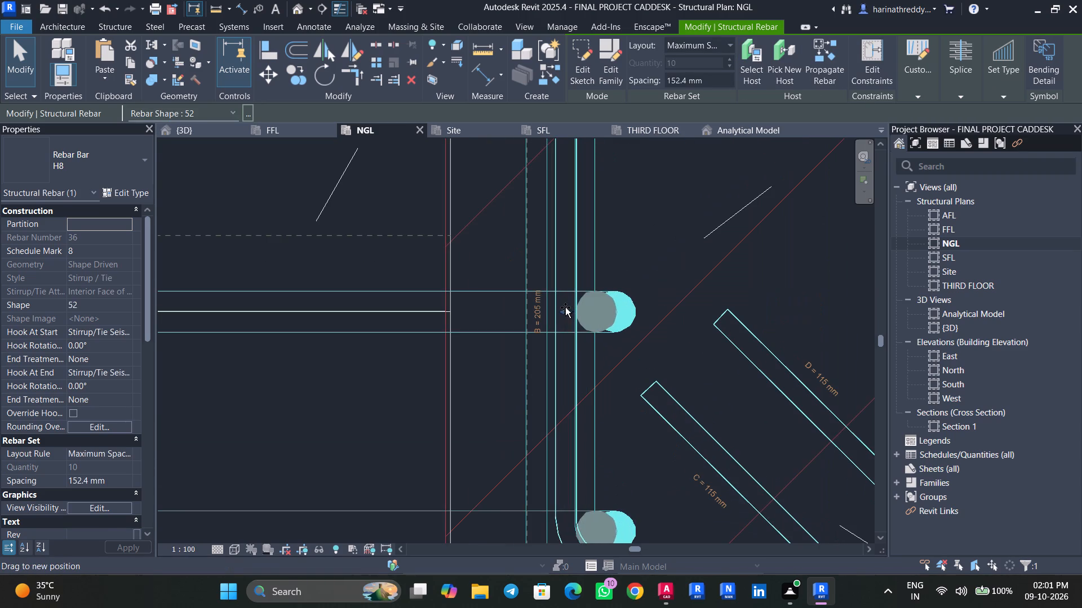
{"action": "left_click_drag", "start_coordinate": [565, 307], "coordinate": [567, 306]}
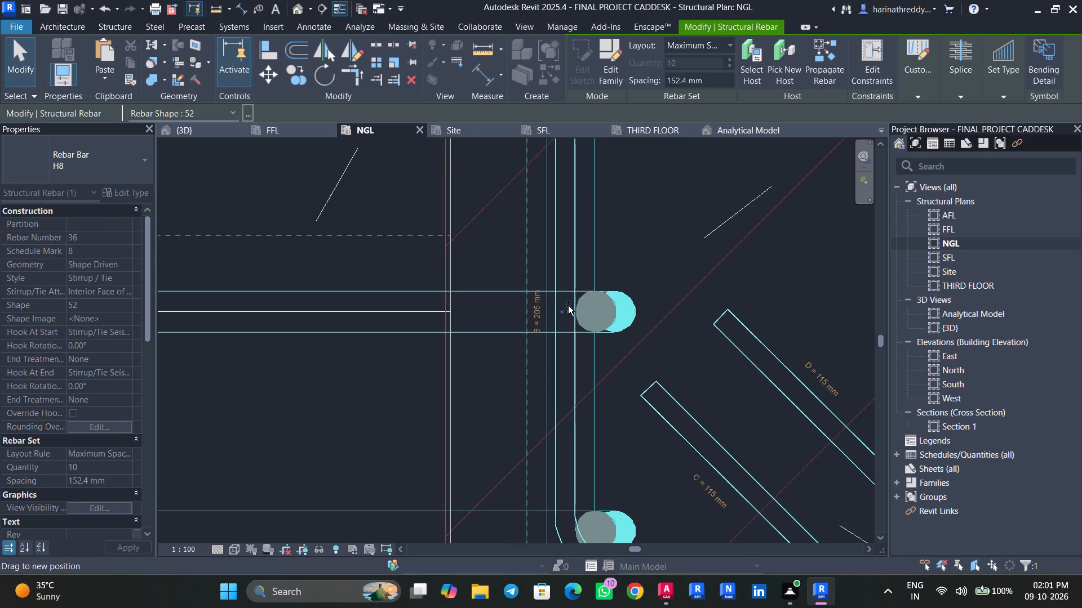
{"action": "key", "text": "Escape"}
{"action": "key", "text": "Escape"}
{"action": "middle_click_drag", "start_coordinate": [654, 314], "coordinate": [440, 349]}
{"action": "middle_click_drag", "start_coordinate": [584, 352], "coordinate": [499, 366]}
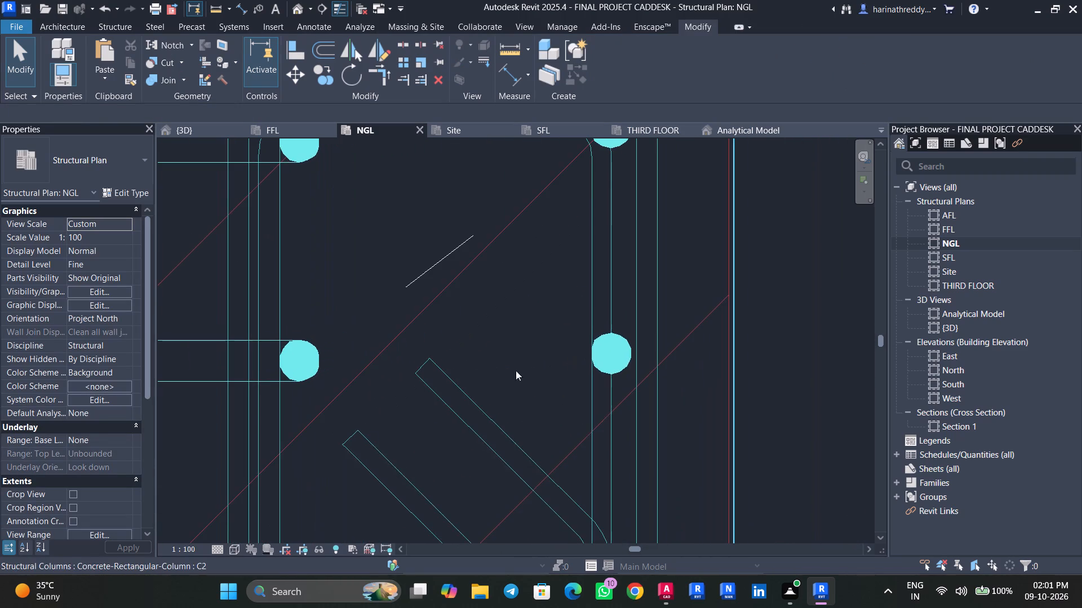
{"action": "left_click", "coordinate": [602, 442]}
{"action": "left_click_drag", "start_coordinate": [606, 364], "coordinate": [619, 364]}
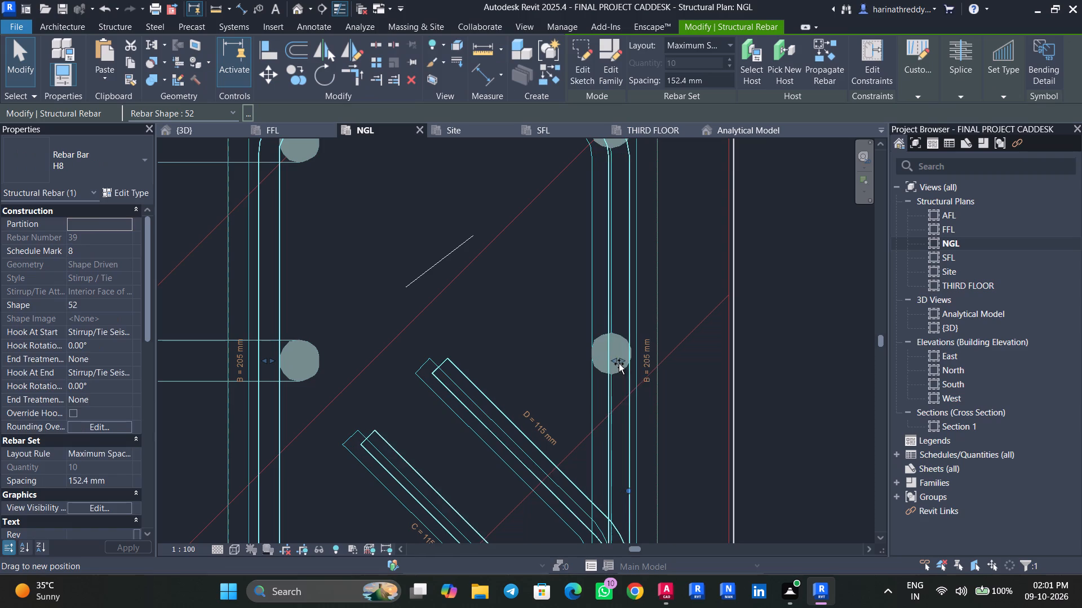
{"action": "left_click_drag", "start_coordinate": [619, 364], "coordinate": [621, 364]}
{"action": "key", "text": "Escape"}
Move the straight H16 bar set slightly left so its bars sit inside the inner stirrup's right leg.
{"action": "left_click", "coordinate": [597, 359]}
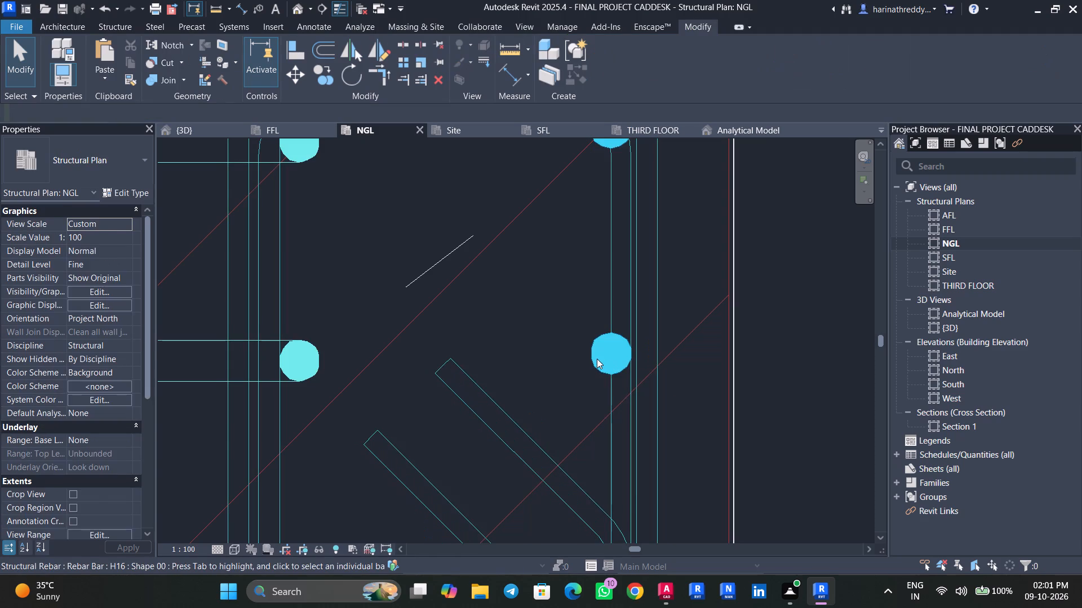
{"action": "scroll", "coordinate": [597, 359], "scroll_direction": "down", "scroll_amount": 3}
{"action": "scroll", "coordinate": [597, 359], "scroll_direction": "up", "scroll_amount": 1}
{"action": "scroll", "coordinate": [597, 359], "scroll_direction": "down", "scroll_amount": 2}
{"action": "key", "text": "Left"}
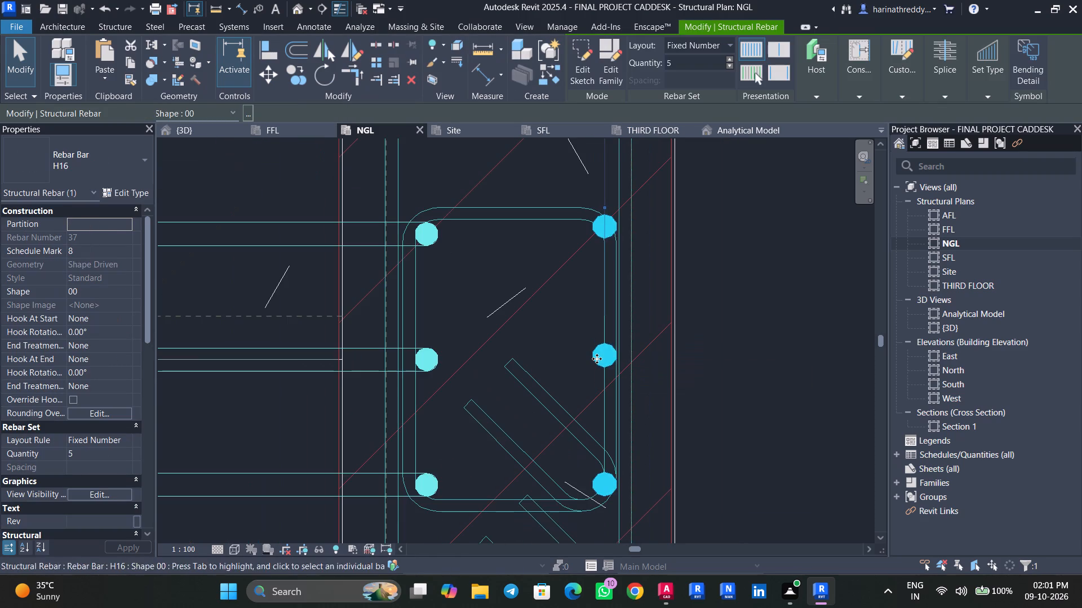
{"action": "key", "text": "Left"}
{"action": "key", "text": "Left"}
{"action": "key", "text": "Left"}
{"action": "key", "text": "Left"}
{"action": "key", "text": "Left"}
{"action": "key", "text": "Left"}
{"action": "key", "text": "Left"}
{"action": "scroll", "coordinate": [597, 359], "scroll_direction": "up", "scroll_amount": 1}
{"action": "left_click_drag", "start_coordinate": [603, 354], "coordinate": [591, 355]}
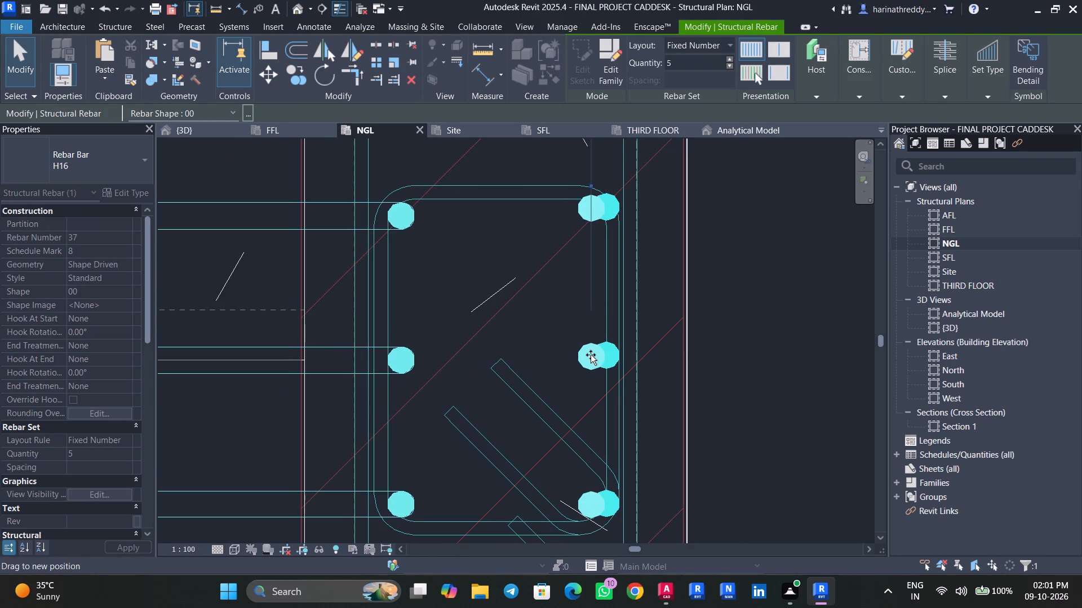
{"action": "left_click_drag", "start_coordinate": [591, 355], "coordinate": [593, 355]}
{"action": "scroll", "coordinate": [597, 355], "scroll_direction": "up", "scroll_amount": 9}
{"action": "key", "text": "Escape"}
{"action": "key", "text": "Escape"}
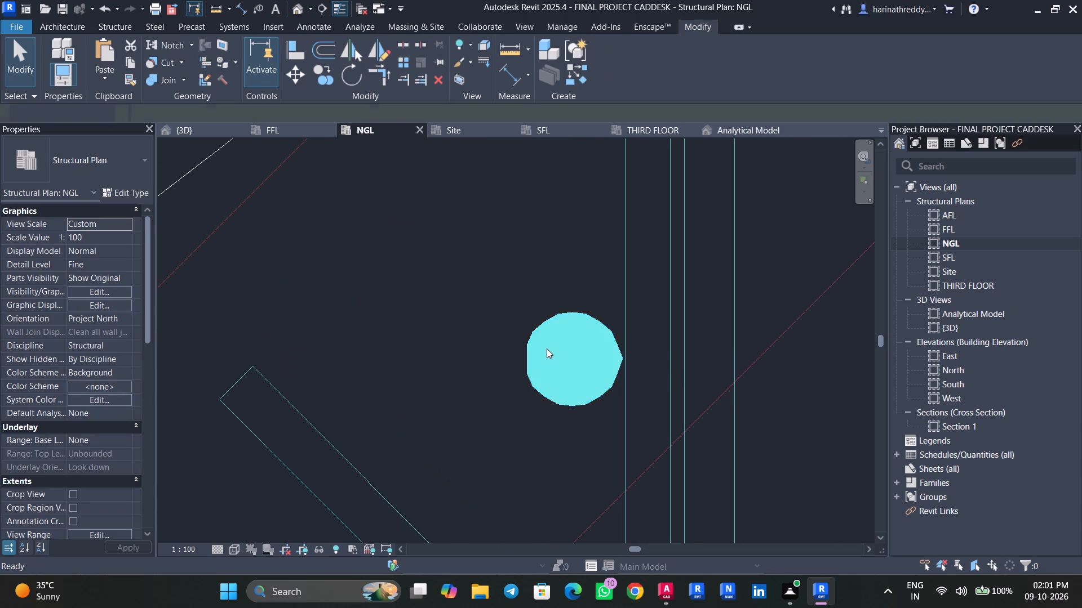
Shift the straight H16 bar set slightly down and left so its second bar sits inside the inner stirrup's corner bend.
{"action": "scroll", "coordinate": [547, 348], "scroll_direction": "down", "scroll_amount": 11}
{"action": "scroll", "coordinate": [498, 283], "scroll_direction": "down", "scroll_amount": 2}
{"action": "scroll", "coordinate": [499, 285], "scroll_direction": "up", "scroll_amount": 1}
{"action": "scroll", "coordinate": [499, 285], "scroll_direction": "down", "scroll_amount": 1}
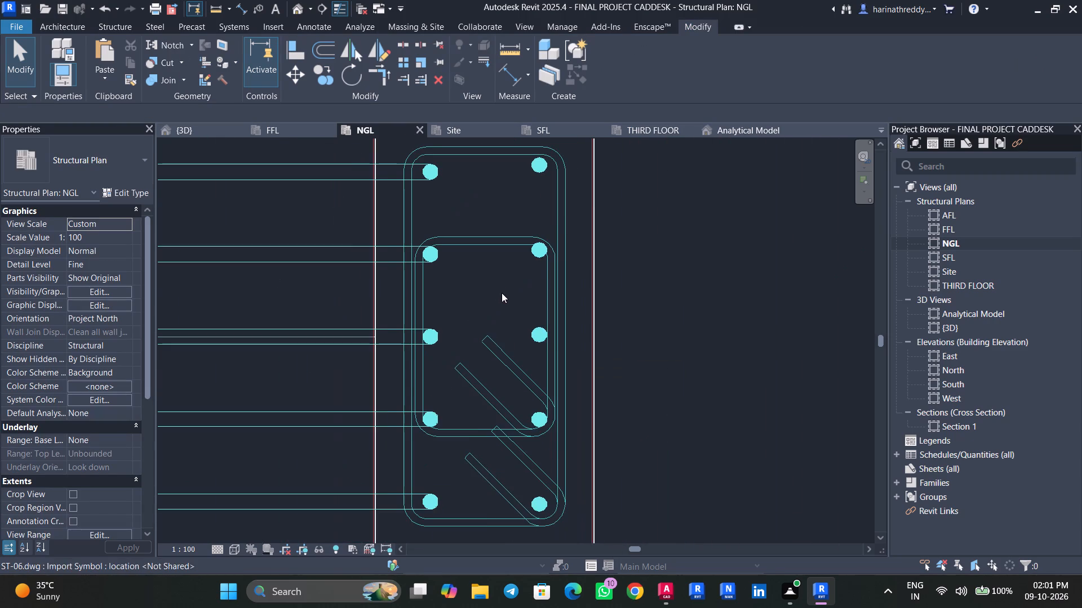
{"action": "scroll", "coordinate": [419, 433], "scroll_direction": "up", "scroll_amount": 3}
{"action": "scroll", "coordinate": [419, 433], "scroll_direction": "down", "scroll_amount": 1}
{"action": "scroll", "coordinate": [419, 433], "scroll_direction": "up", "scroll_amount": 2}
{"action": "middle_click_drag", "start_coordinate": [510, 284], "coordinate": [483, 464]}
{"action": "middle_click_drag", "start_coordinate": [516, 392], "coordinate": [503, 446]}
{"action": "scroll", "coordinate": [564, 368], "scroll_direction": "up", "scroll_amount": 4}
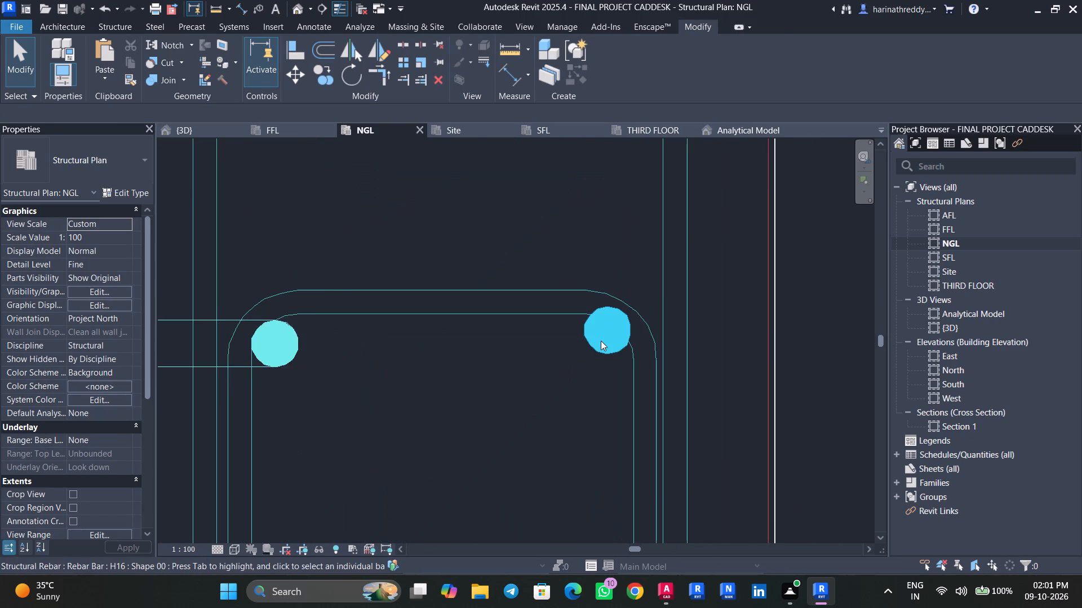
{"action": "left_click", "coordinate": [601, 341]}
{"action": "scroll", "coordinate": [601, 341], "scroll_direction": "up", "scroll_amount": 4}
{"action": "left_click_drag", "start_coordinate": [610, 326], "coordinate": [606, 366]}
{"action": "scroll", "coordinate": [606, 365], "scroll_direction": "down", "scroll_amount": 6}
{"action": "scroll", "coordinate": [606, 368], "scroll_direction": "up", "scroll_amount": 10}
{"action": "left_click_drag", "start_coordinate": [619, 364], "coordinate": [597, 366]}
{"action": "left_click_drag", "start_coordinate": [612, 362], "coordinate": [560, 365]}
{"action": "key", "text": "Escape"}
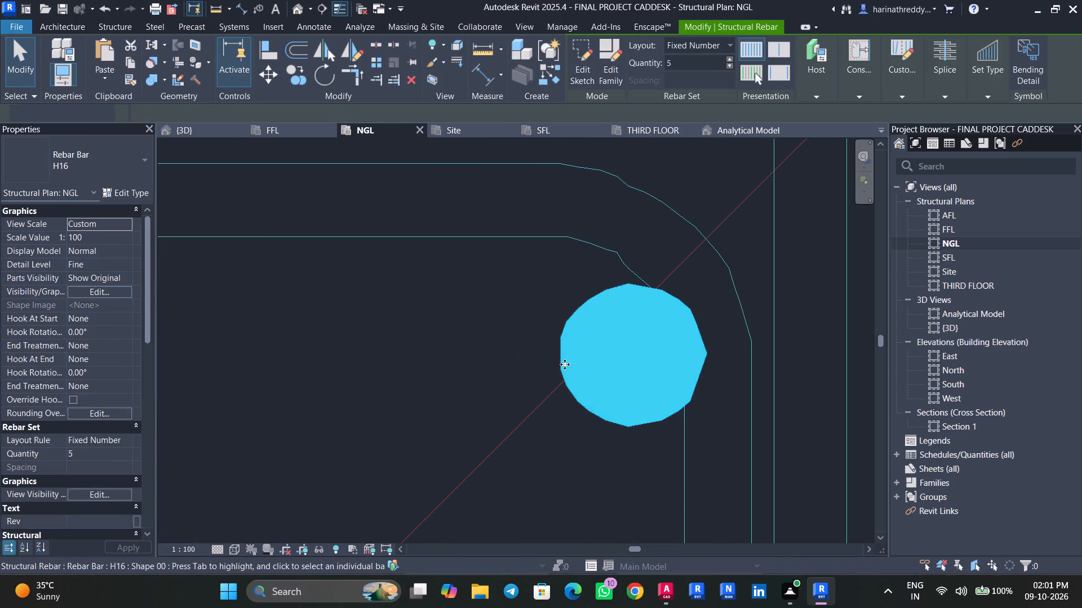
{"action": "key", "text": "Escape"}
Stretch the straight H16 bar set upward until its top bar meets the outer stirrup's top leg.
{"action": "scroll", "coordinate": [527, 354], "scroll_direction": "down", "scroll_amount": 12}
{"action": "left_click", "coordinate": [547, 205]}
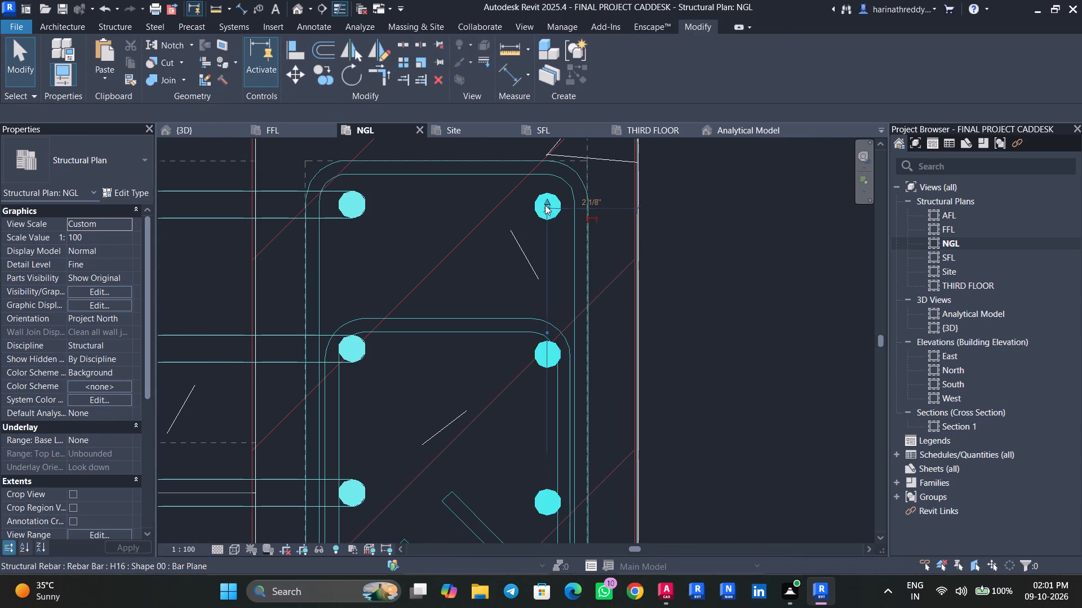
{"action": "scroll", "coordinate": [546, 208], "scroll_direction": "up", "scroll_amount": 11}
{"action": "middle_click_drag", "start_coordinate": [527, 240], "coordinate": [524, 455]}
{"action": "scroll", "coordinate": [524, 455], "scroll_direction": "down", "scroll_amount": 1}
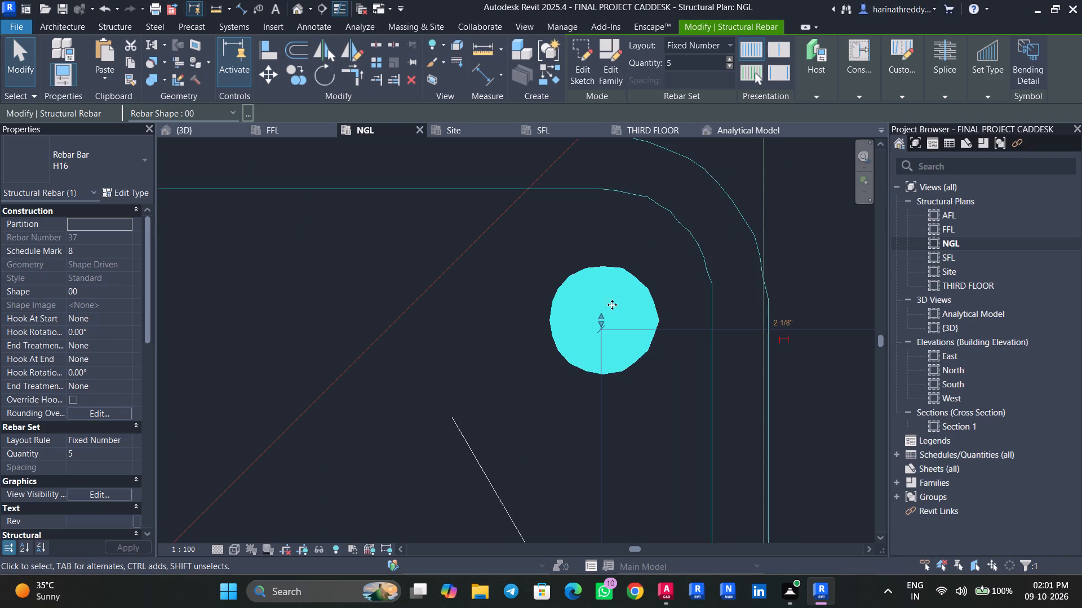
{"action": "left_click_drag", "start_coordinate": [601, 317], "coordinate": [597, 242]}
{"action": "scroll", "coordinate": [571, 310], "scroll_direction": "down", "scroll_amount": 8}
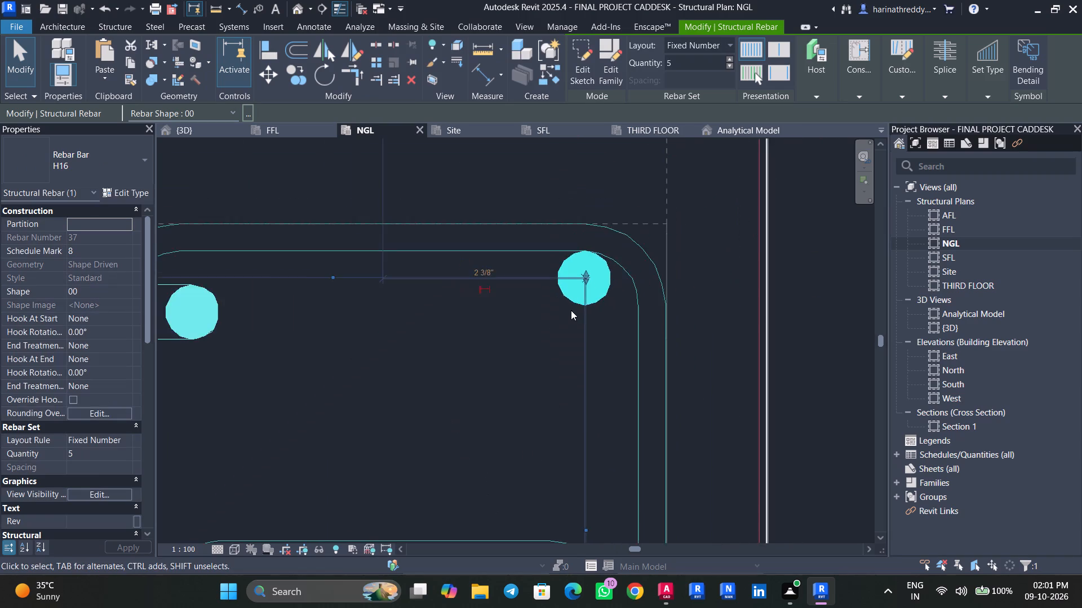
{"action": "key", "text": "Escape"}
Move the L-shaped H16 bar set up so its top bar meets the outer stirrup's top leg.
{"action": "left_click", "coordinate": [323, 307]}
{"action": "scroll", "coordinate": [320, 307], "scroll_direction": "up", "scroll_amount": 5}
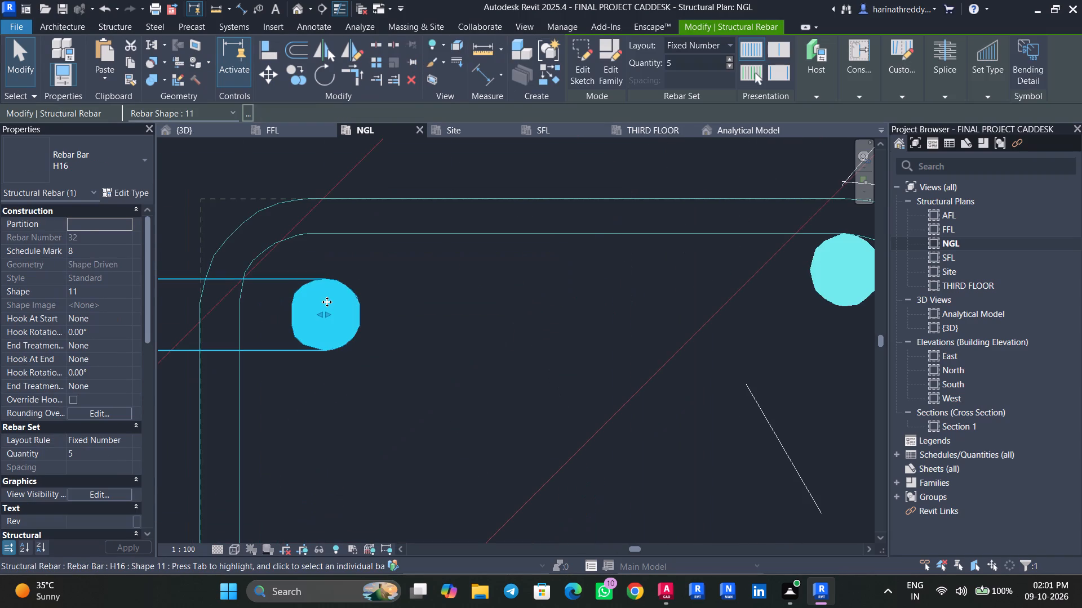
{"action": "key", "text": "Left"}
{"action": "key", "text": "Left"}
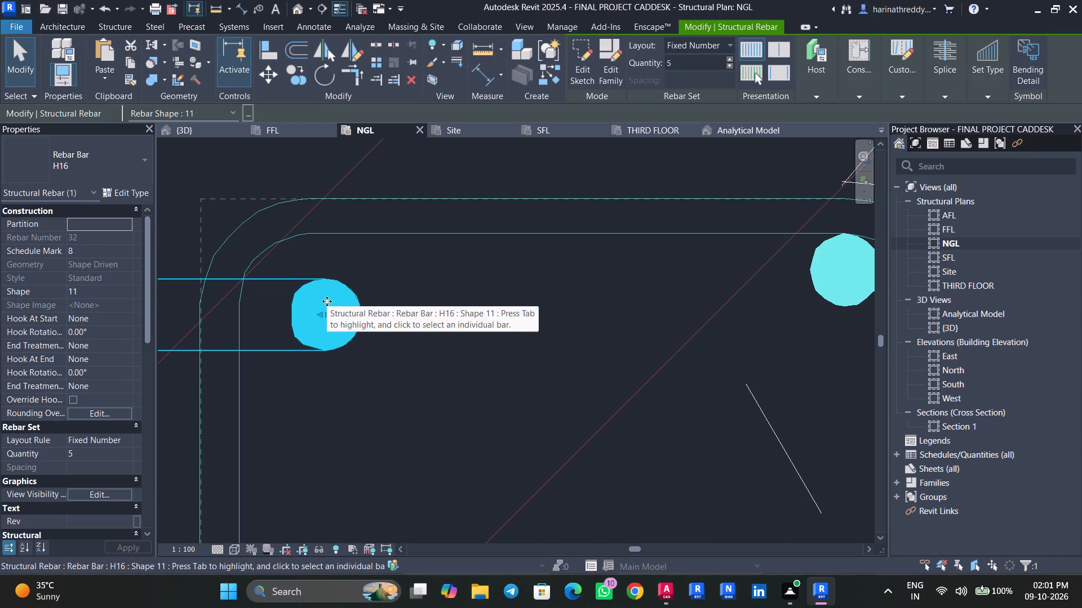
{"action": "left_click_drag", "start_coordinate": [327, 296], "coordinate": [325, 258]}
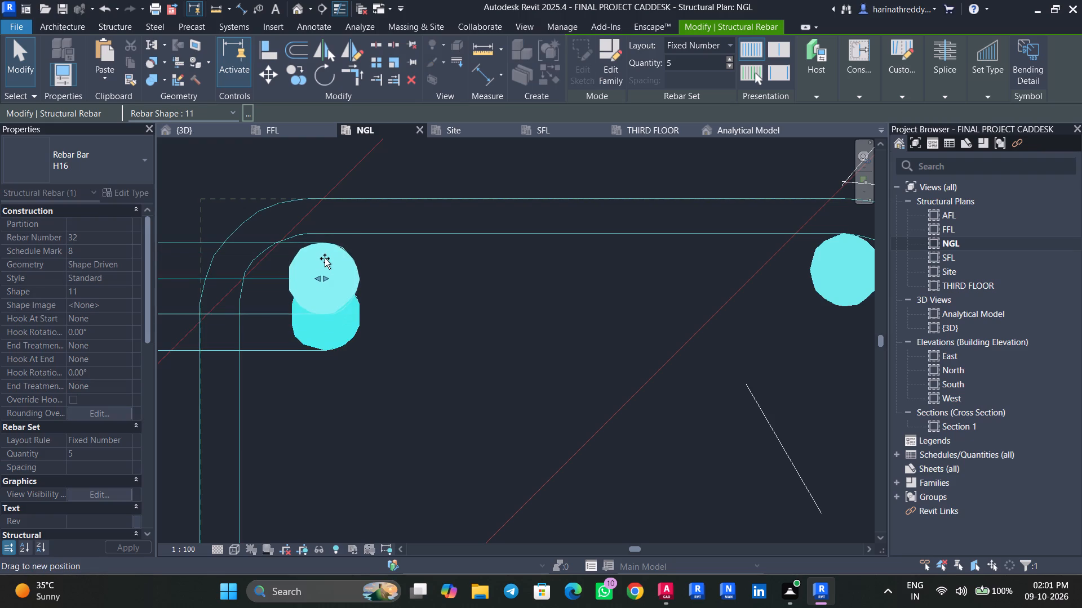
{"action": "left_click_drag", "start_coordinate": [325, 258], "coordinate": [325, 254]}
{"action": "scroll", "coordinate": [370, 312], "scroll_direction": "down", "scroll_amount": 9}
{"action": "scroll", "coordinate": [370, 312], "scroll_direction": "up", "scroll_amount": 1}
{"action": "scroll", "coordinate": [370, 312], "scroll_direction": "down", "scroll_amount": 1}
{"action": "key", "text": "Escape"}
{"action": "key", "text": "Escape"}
Move the L-shaped H16 bar set down so its lowest bar rests against the outer stirrup's bottom leg.
{"action": "middle_click_drag", "start_coordinate": [414, 369], "coordinate": [424, 192]}
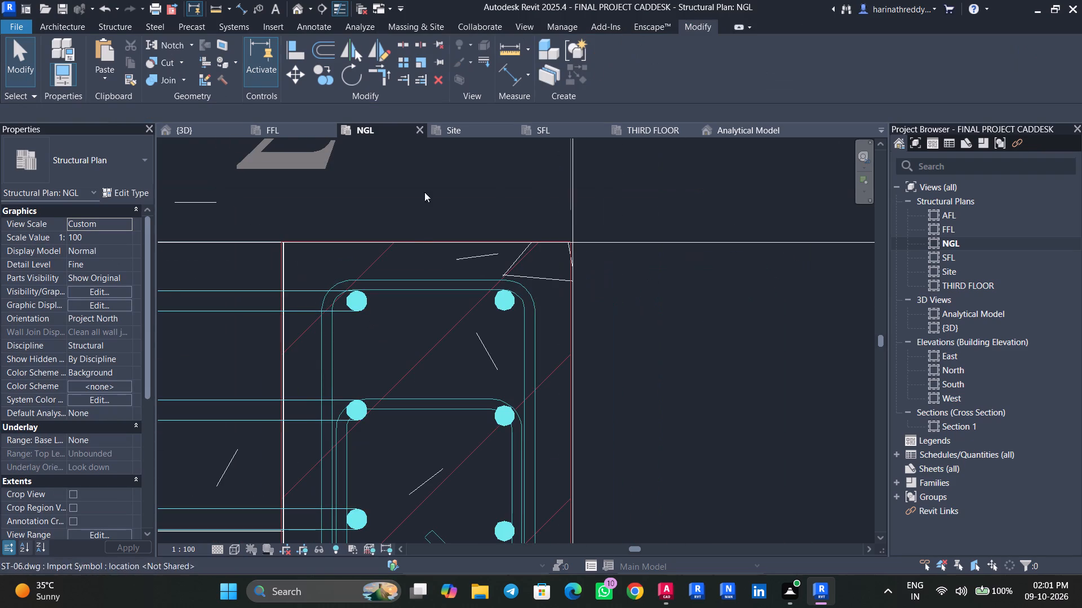
{"action": "middle_click_drag", "start_coordinate": [424, 192], "coordinate": [425, 192]}
{"action": "middle_click_drag", "start_coordinate": [441, 447], "coordinate": [442, 203]}
{"action": "middle_click_drag", "start_coordinate": [473, 365], "coordinate": [478, 284]}
{"action": "left_click", "coordinate": [358, 417]}
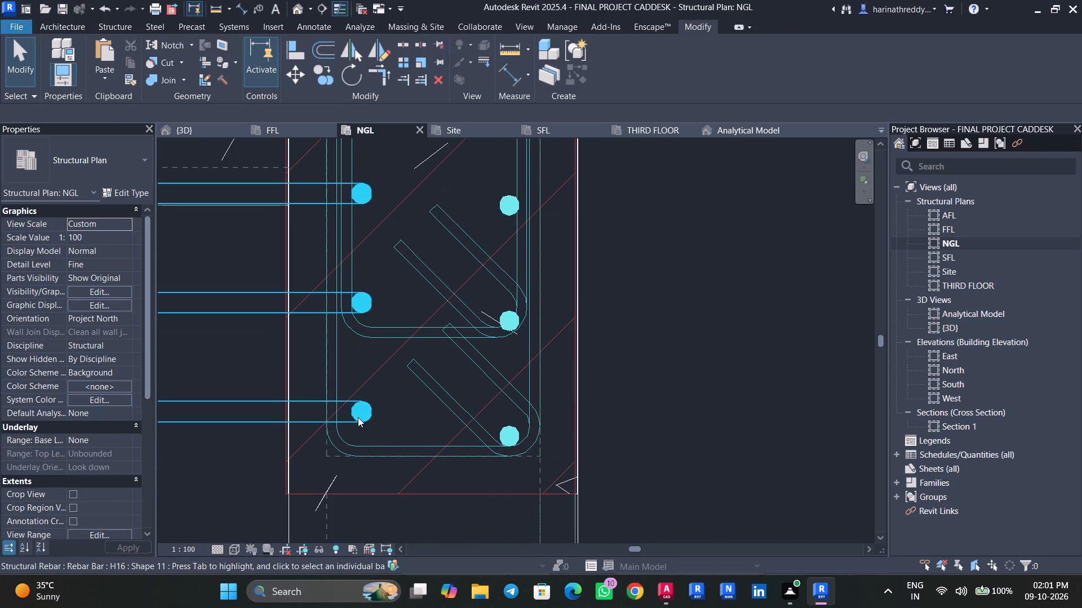
{"action": "scroll", "coordinate": [358, 417], "scroll_direction": "up", "scroll_amount": 8}
{"action": "scroll", "coordinate": [358, 418], "scroll_direction": "down", "scroll_amount": 1}
{"action": "scroll", "coordinate": [358, 418], "scroll_direction": "up", "scroll_amount": 1}
{"action": "middle_click_drag", "start_coordinate": [361, 421], "coordinate": [401, 349]}
{"action": "scroll", "coordinate": [401, 349], "scroll_direction": "up", "scroll_amount": 1}
{"action": "left_click_drag", "start_coordinate": [402, 346], "coordinate": [403, 407]}
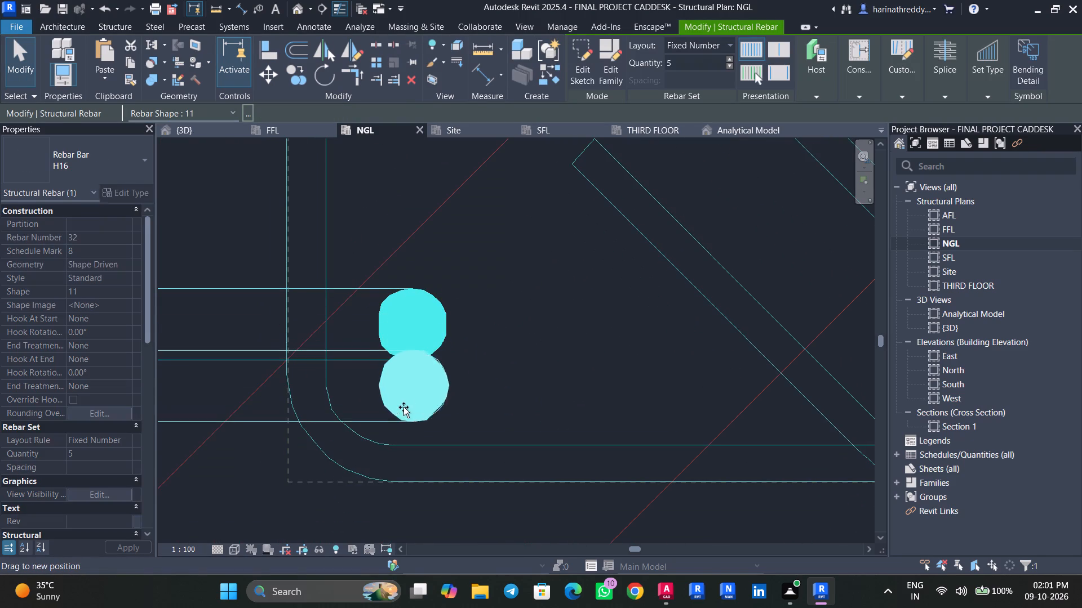
{"action": "left_click_drag", "start_coordinate": [403, 407], "coordinate": [376, 428]}
{"action": "scroll", "coordinate": [414, 376], "scroll_direction": "down", "scroll_amount": 8}
{"action": "key", "text": "Escape"}
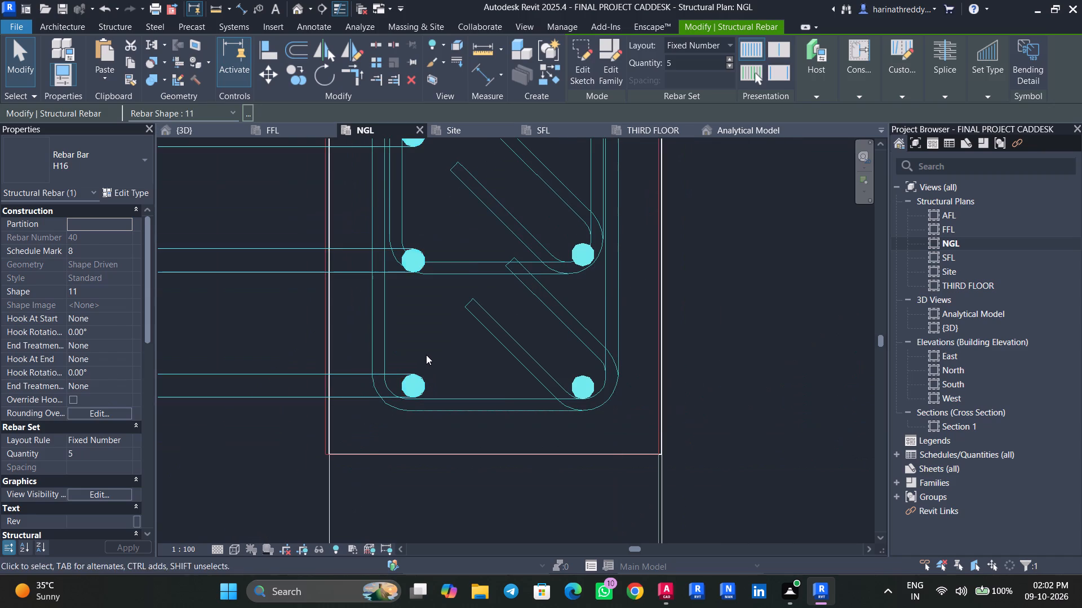
{"action": "key", "text": "Escape"}
Save the project.
{"action": "key", "text": "ctrl+s"}
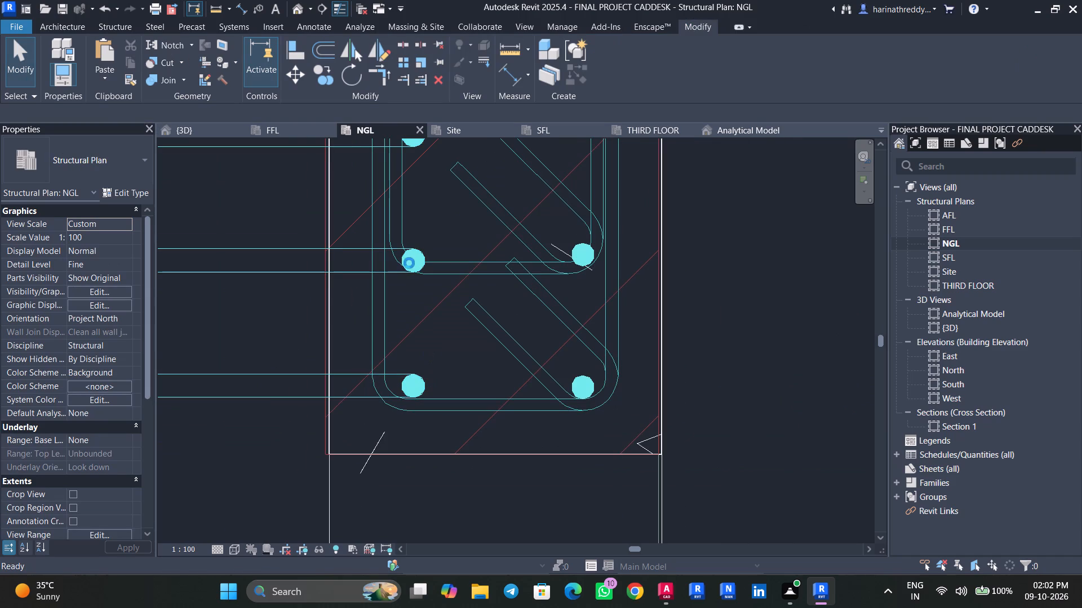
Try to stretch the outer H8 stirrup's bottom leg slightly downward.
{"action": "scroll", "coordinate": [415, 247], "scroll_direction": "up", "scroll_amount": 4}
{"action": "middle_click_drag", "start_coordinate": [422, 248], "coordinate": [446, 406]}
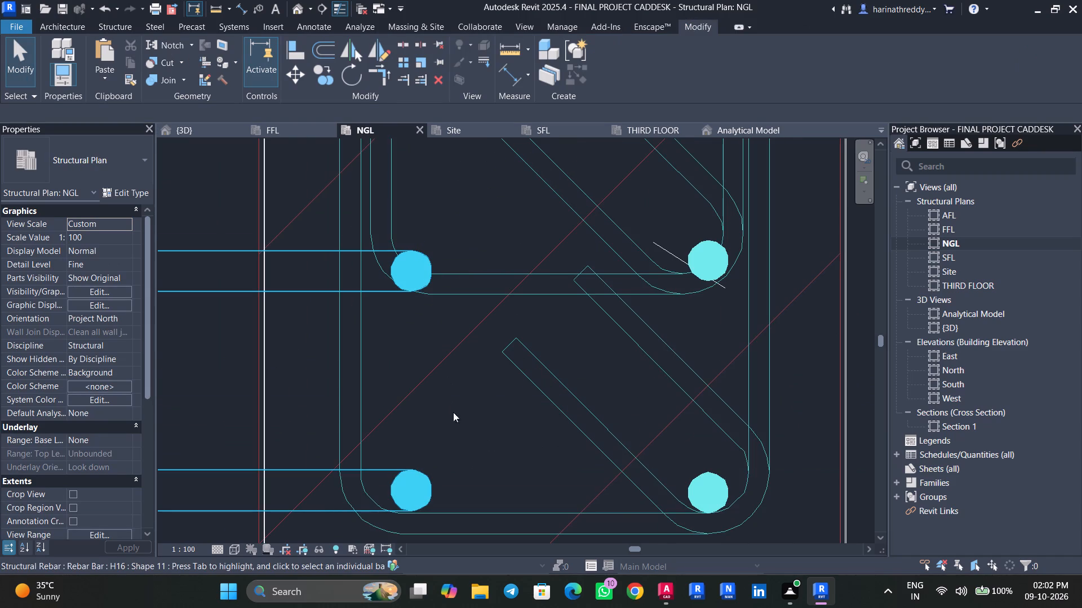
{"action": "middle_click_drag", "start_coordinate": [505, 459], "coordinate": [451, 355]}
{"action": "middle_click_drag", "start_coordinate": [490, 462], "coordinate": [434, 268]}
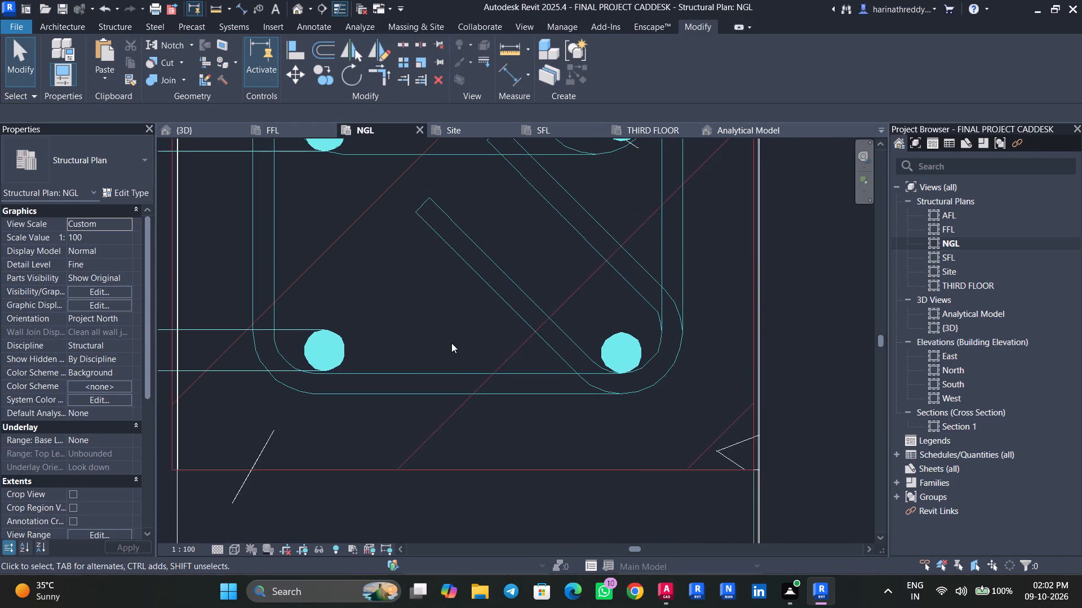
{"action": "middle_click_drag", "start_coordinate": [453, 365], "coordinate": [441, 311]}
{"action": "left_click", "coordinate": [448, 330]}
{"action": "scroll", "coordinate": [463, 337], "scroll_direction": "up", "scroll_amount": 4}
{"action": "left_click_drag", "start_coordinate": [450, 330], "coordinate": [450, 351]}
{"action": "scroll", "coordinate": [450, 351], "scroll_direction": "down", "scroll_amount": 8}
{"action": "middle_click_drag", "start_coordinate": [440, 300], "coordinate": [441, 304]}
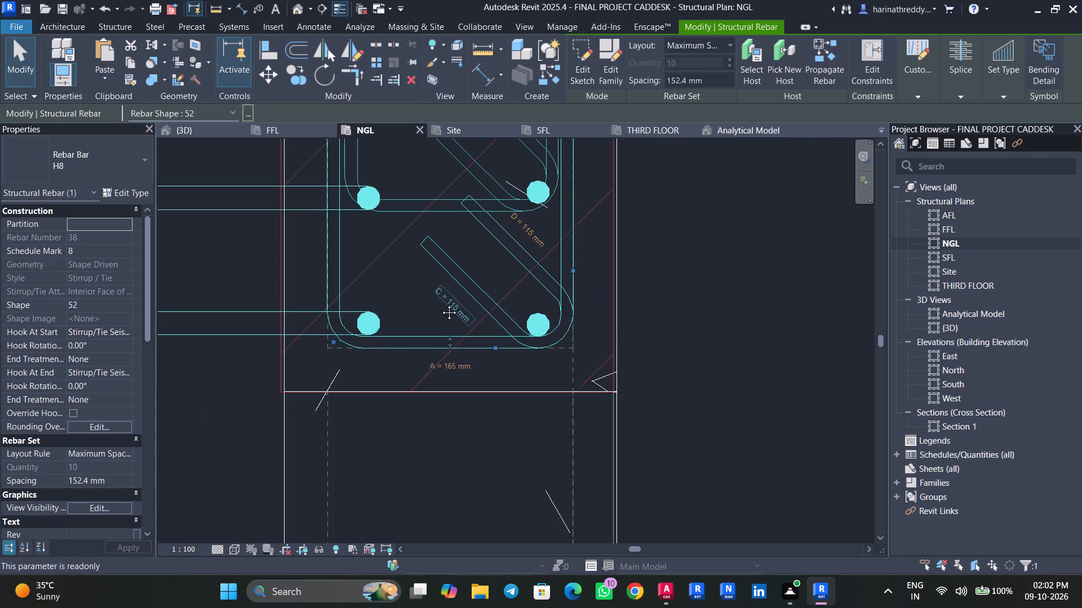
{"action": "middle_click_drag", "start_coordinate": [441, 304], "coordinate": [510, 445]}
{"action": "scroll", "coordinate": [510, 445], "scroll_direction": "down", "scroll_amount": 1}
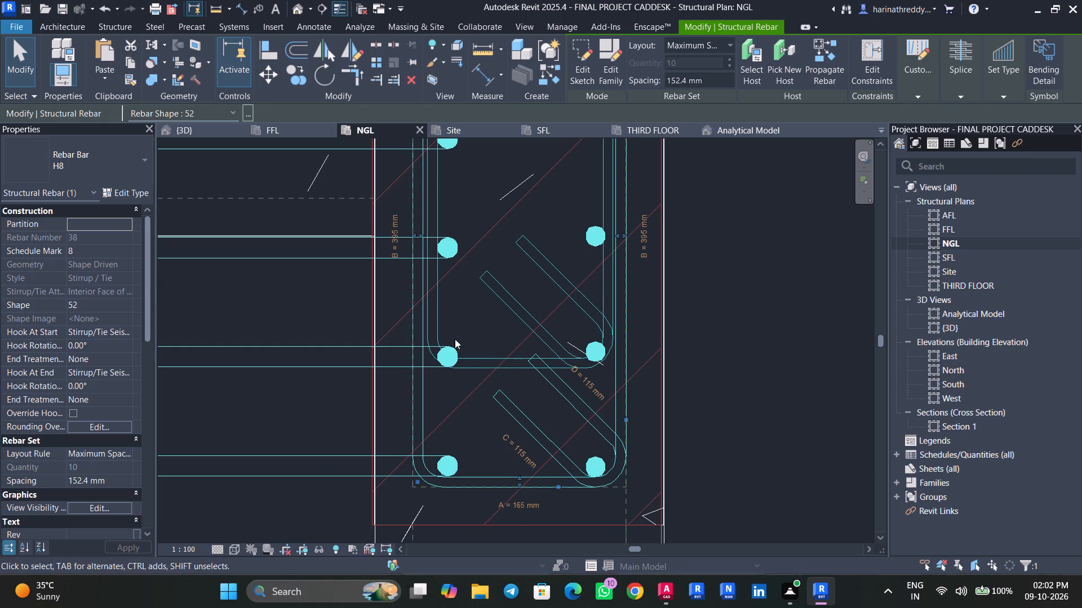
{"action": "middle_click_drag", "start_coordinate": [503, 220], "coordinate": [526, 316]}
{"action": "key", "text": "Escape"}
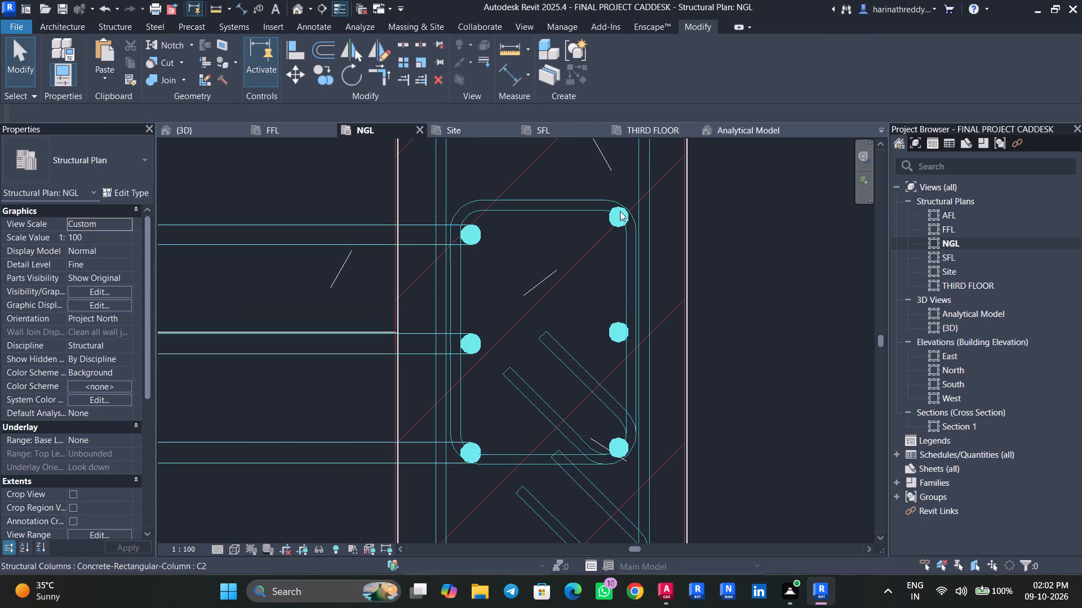
Pull the straight H16 bar set slightly down so its bar fits inside the inner stirrup's top corner.
{"action": "scroll", "coordinate": [619, 220], "scroll_direction": "up", "scroll_amount": 6}
{"action": "left_click", "coordinate": [615, 226]}
{"action": "left_click_drag", "start_coordinate": [612, 216], "coordinate": [609, 248]}
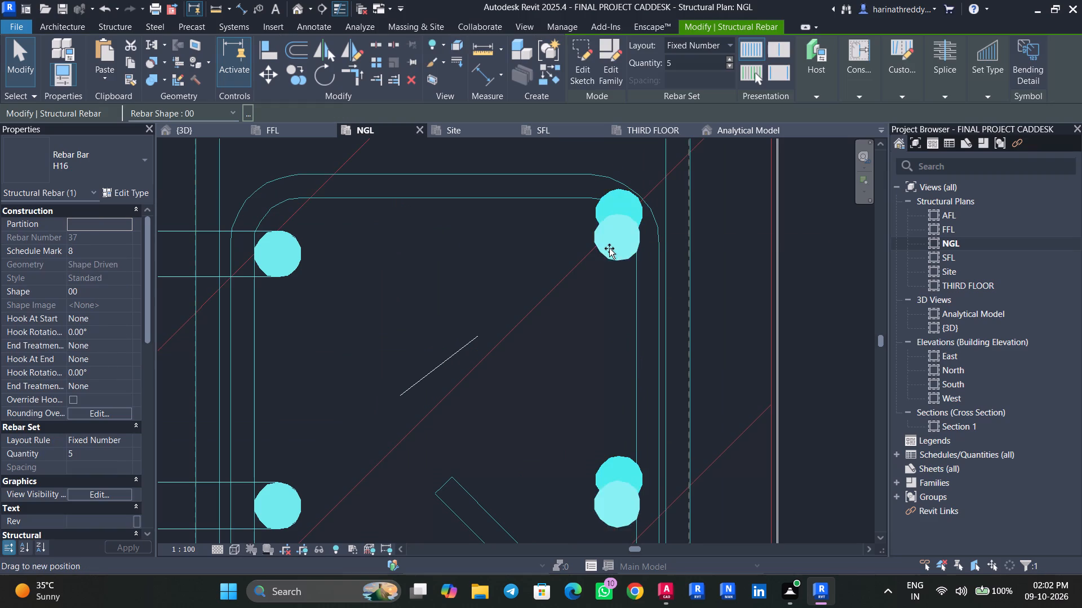
{"action": "left_click_drag", "start_coordinate": [609, 248], "coordinate": [607, 236]}
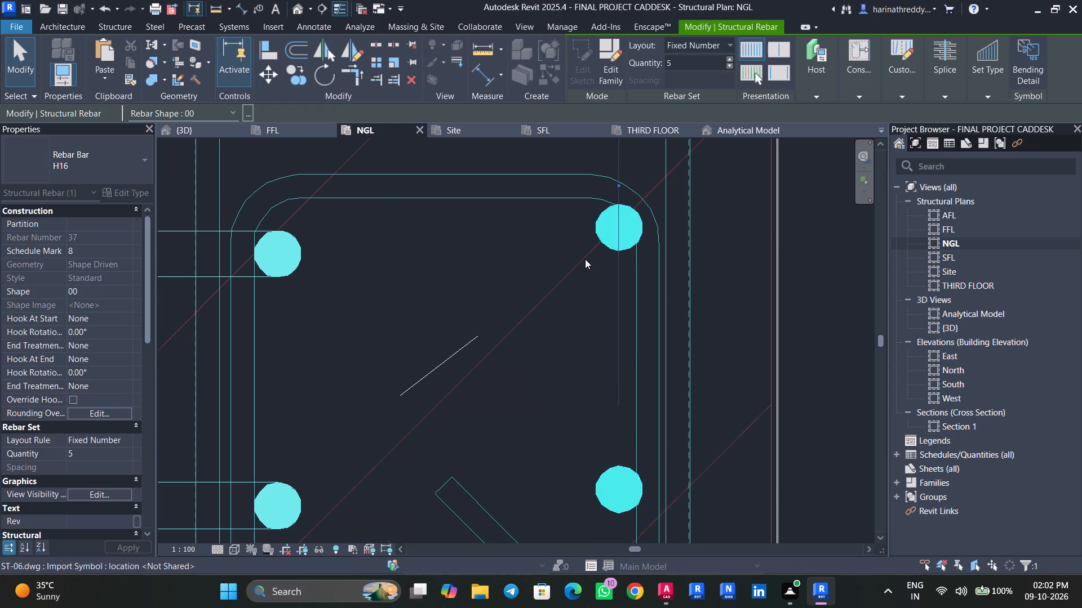
{"action": "scroll", "coordinate": [585, 259], "scroll_direction": "down", "scroll_amount": 5}
{"action": "middle_click_drag", "start_coordinate": [577, 278], "coordinate": [612, 230]}
{"action": "key", "text": "Escape"}
{"action": "key", "text": "Escape"}
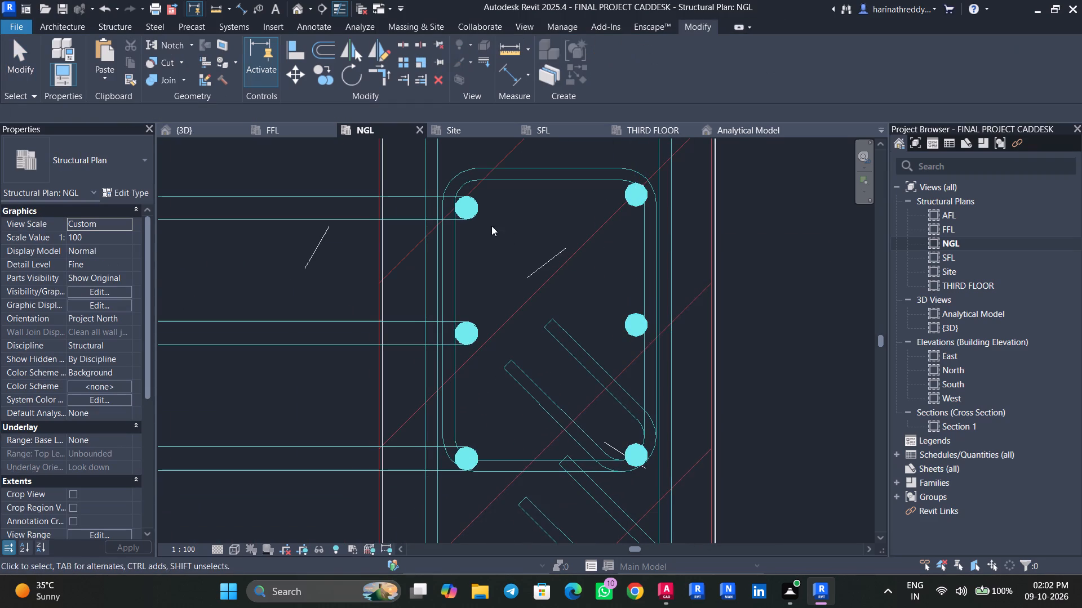
Stretch the inner H8 stirrup's bottom leg downward so its side B becomes about 215 mm.
{"action": "left_click", "coordinate": [545, 465]}
{"action": "middle_click_drag", "start_coordinate": [555, 378], "coordinate": [558, 289]}
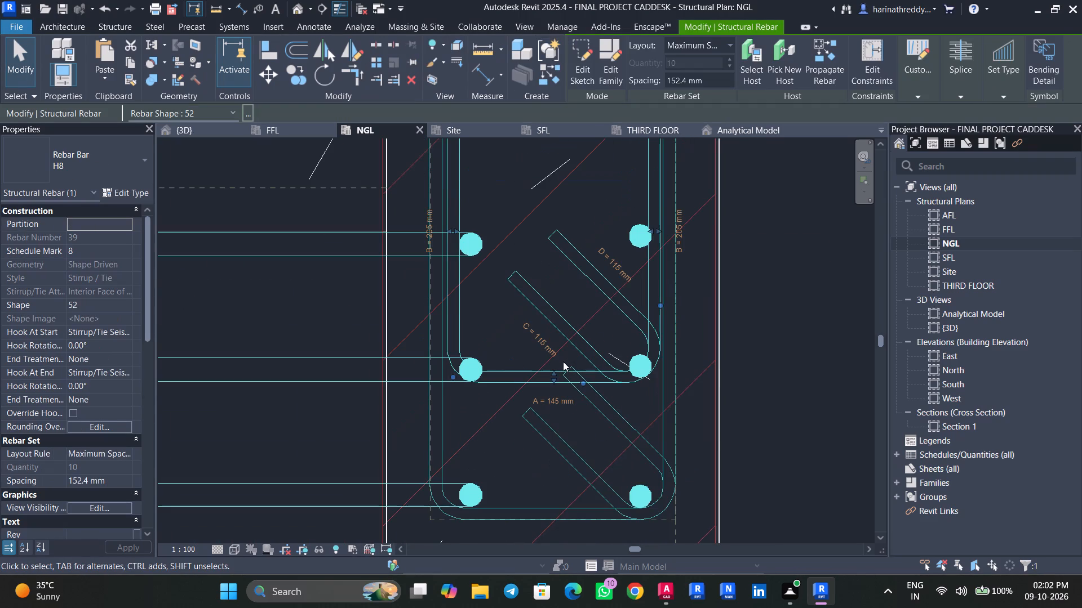
{"action": "left_click_drag", "start_coordinate": [550, 386], "coordinate": [552, 399]}
{"action": "left_click_drag", "start_coordinate": [556, 392], "coordinate": [554, 386]}
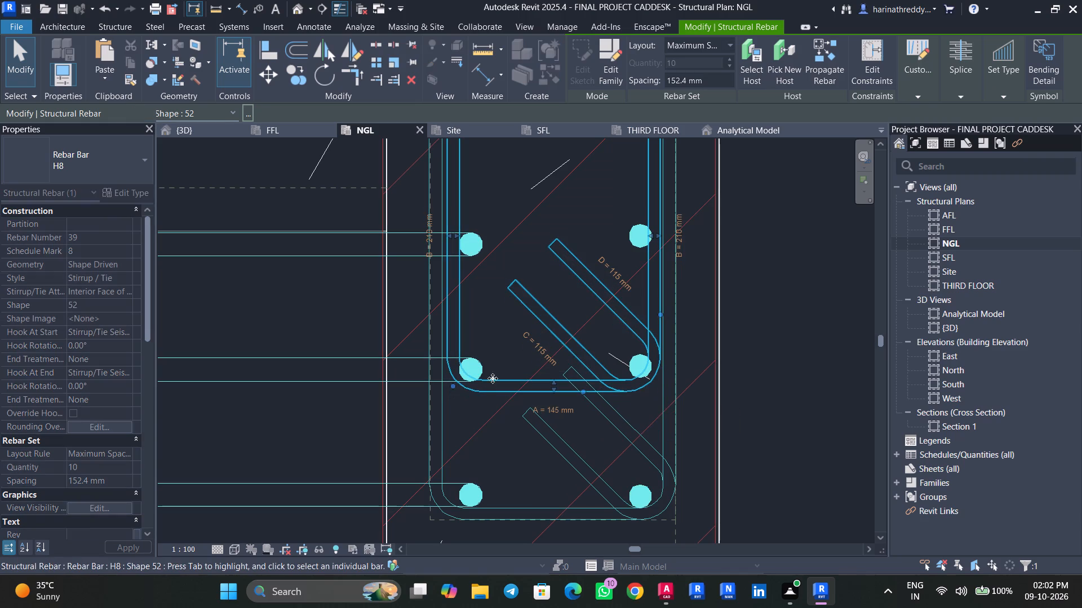
Move the L-shaped H16 bar set slightly up so its bar sits inside the inner stirrup's bottom corner.
{"action": "left_click", "coordinate": [482, 374]}
{"action": "scroll", "coordinate": [473, 370], "scroll_direction": "up", "scroll_amount": 5}
{"action": "left_click_drag", "start_coordinate": [471, 370], "coordinate": [470, 352]}
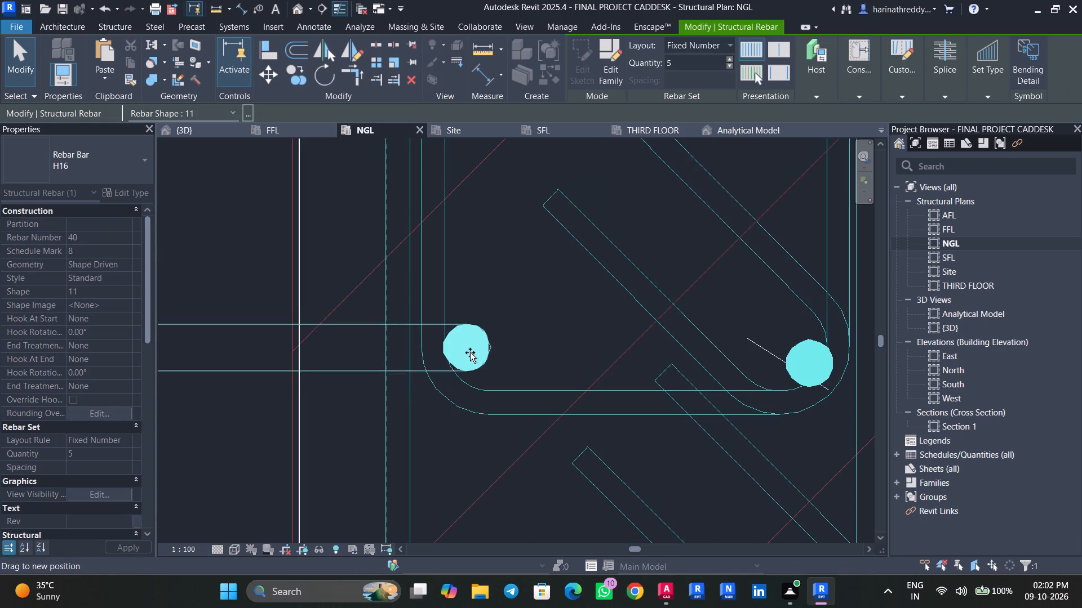
{"action": "left_click_drag", "start_coordinate": [470, 352], "coordinate": [471, 358]}
{"action": "key", "text": "Escape"}
{"action": "key", "text": "Escape"}
{"action": "scroll", "coordinate": [503, 330], "scroll_direction": "down", "scroll_amount": 5}
{"action": "scroll", "coordinate": [503, 330], "scroll_direction": "up", "scroll_amount": 1}
{"action": "scroll", "coordinate": [504, 329], "scroll_direction": "down", "scroll_amount": 3}
{"action": "middle_click_drag", "start_coordinate": [525, 280], "coordinate": [505, 401]}
{"action": "scroll", "coordinate": [771, 274], "scroll_direction": "down", "scroll_amount": 4}
{"action": "middle_click_drag", "start_coordinate": [769, 274], "coordinate": [704, 274]}
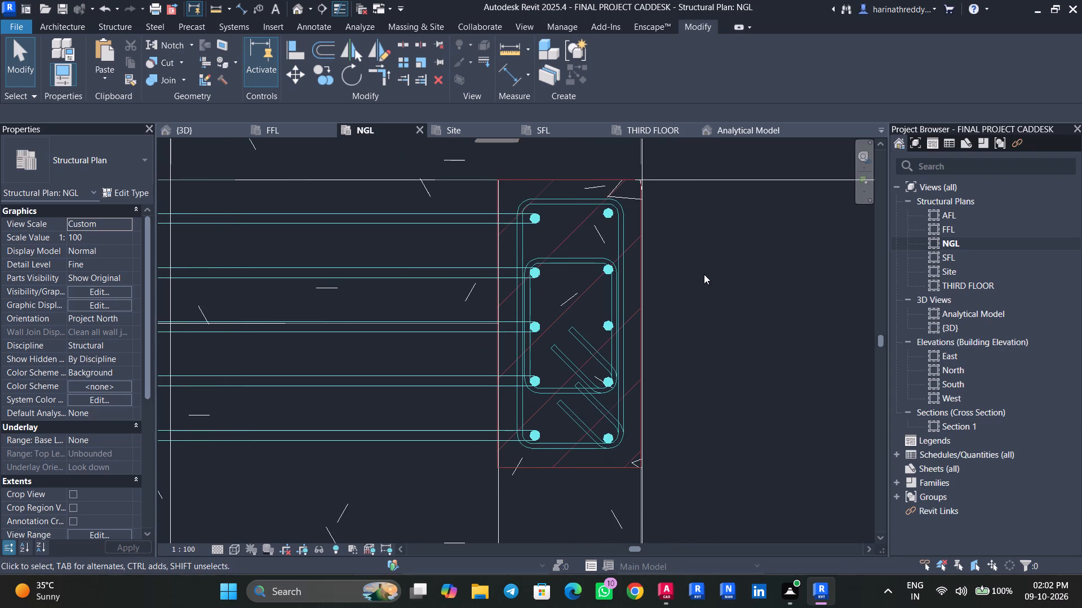
Save the project.
{"action": "key", "text": "ctrl+s"}
Select all matching H16 bars and check in which views they are set to show unobscured.
{"action": "left_click", "coordinate": [536, 328]}
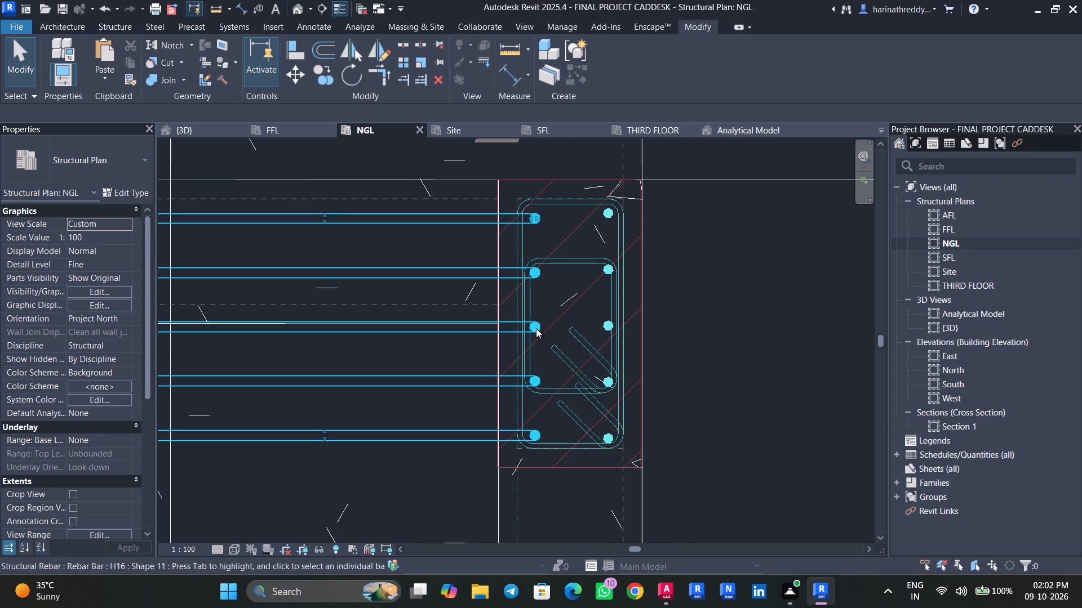
{"action": "type", "text": "SA"}
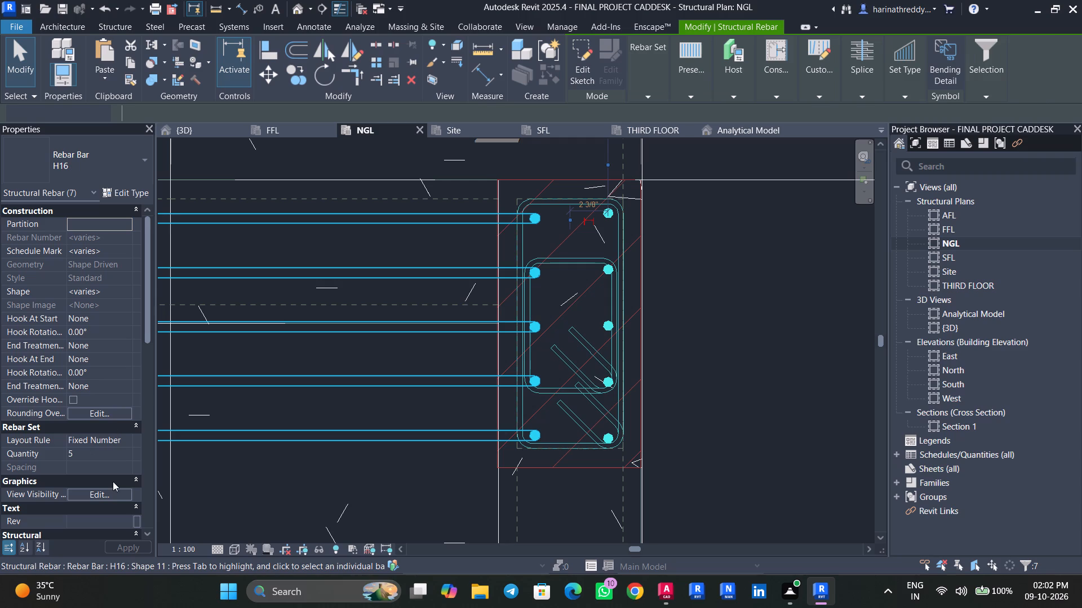
{"action": "left_click", "coordinate": [110, 494]}
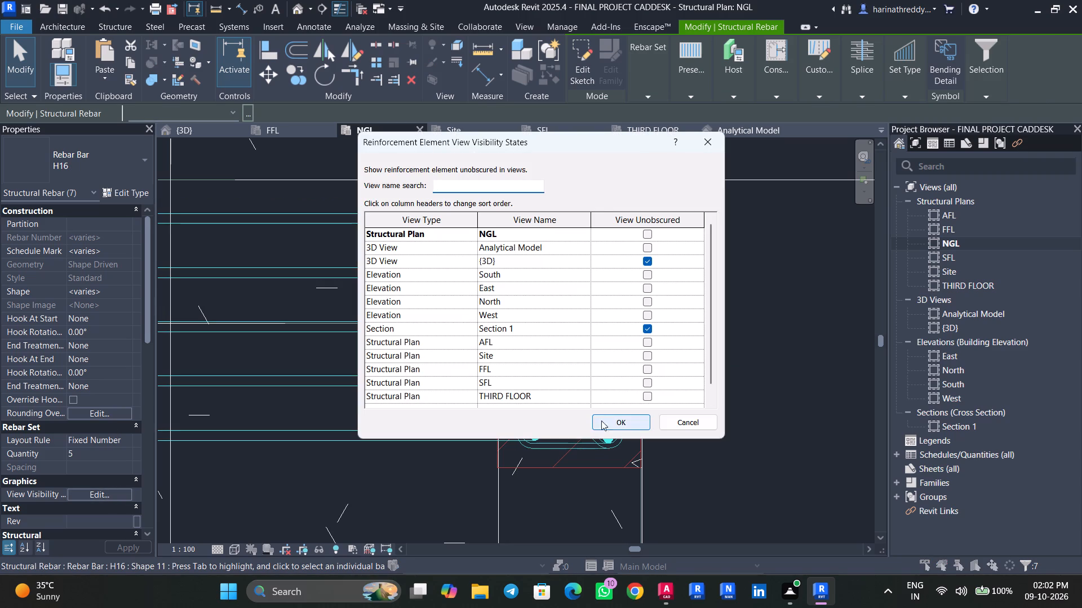
{"action": "left_click", "coordinate": [598, 427]}
{"action": "key", "text": "Escape"}
{"action": "key", "text": "Escape"}
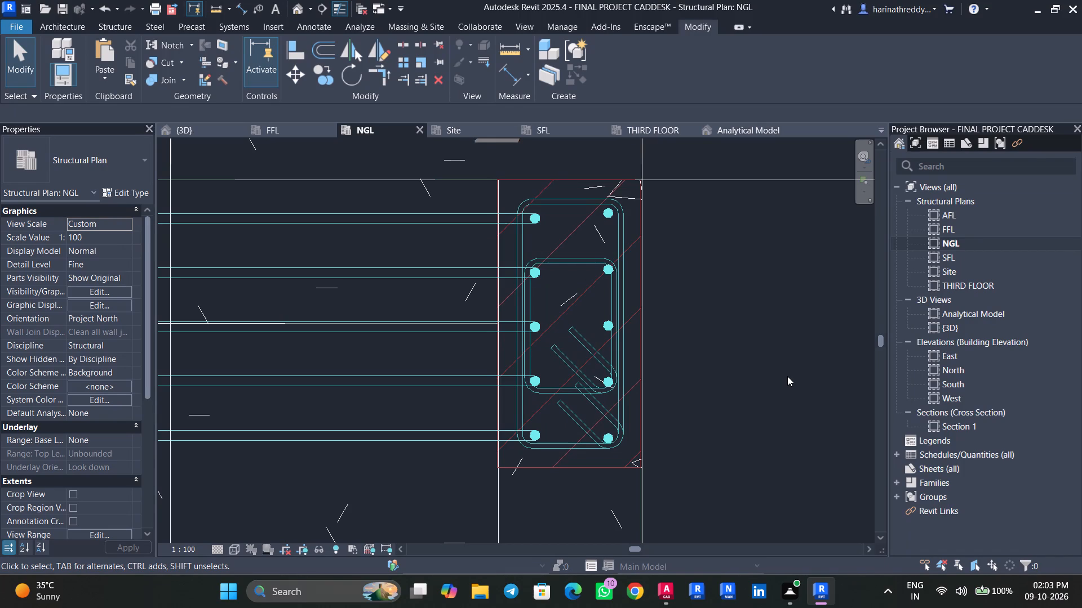
Save the project with the column's rebar adjustments.
{"action": "scroll", "coordinate": [731, 234], "scroll_direction": "down", "scroll_amount": 10}
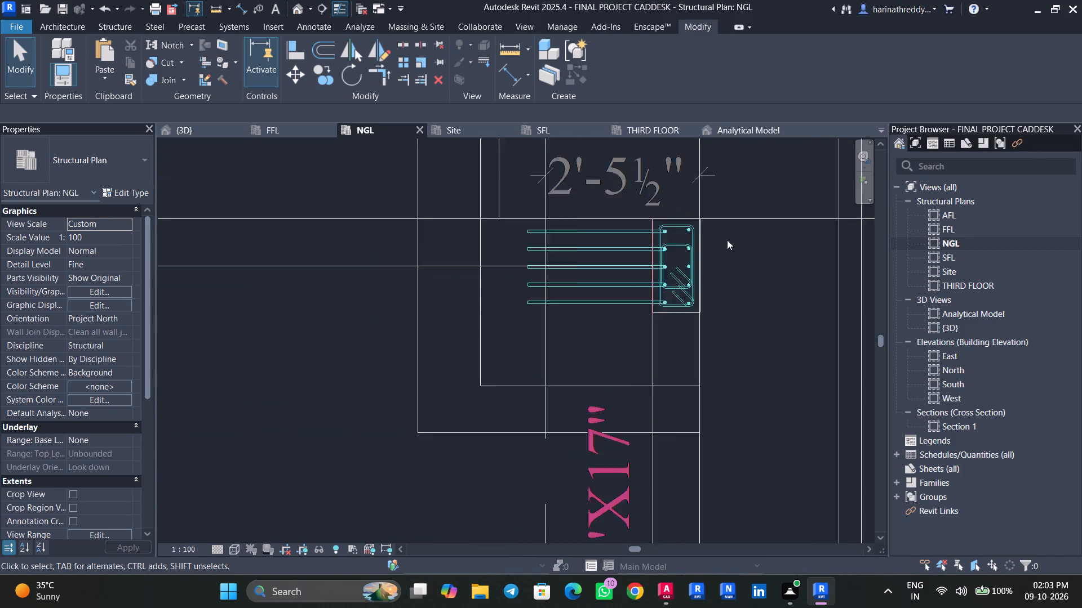
{"action": "middle_click_drag", "start_coordinate": [735, 269], "coordinate": [691, 294]}
{"action": "key", "text": "ctrl+s"}
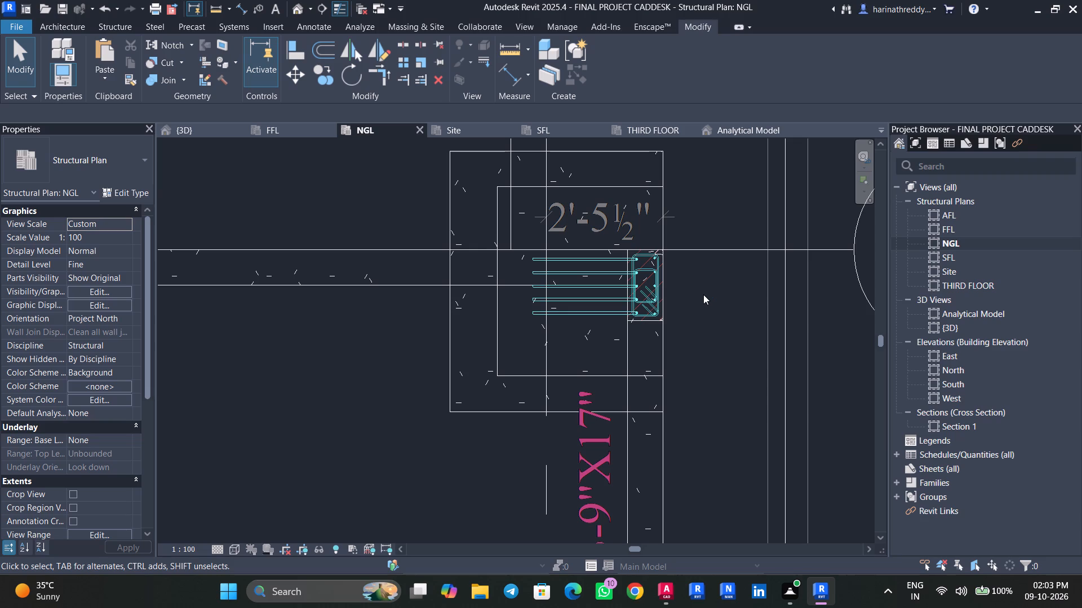
Examine the column at grid location D-1 on the NGL plan to identify its type.
{"action": "scroll", "coordinate": [752, 191], "scroll_direction": "down", "scroll_amount": 10}
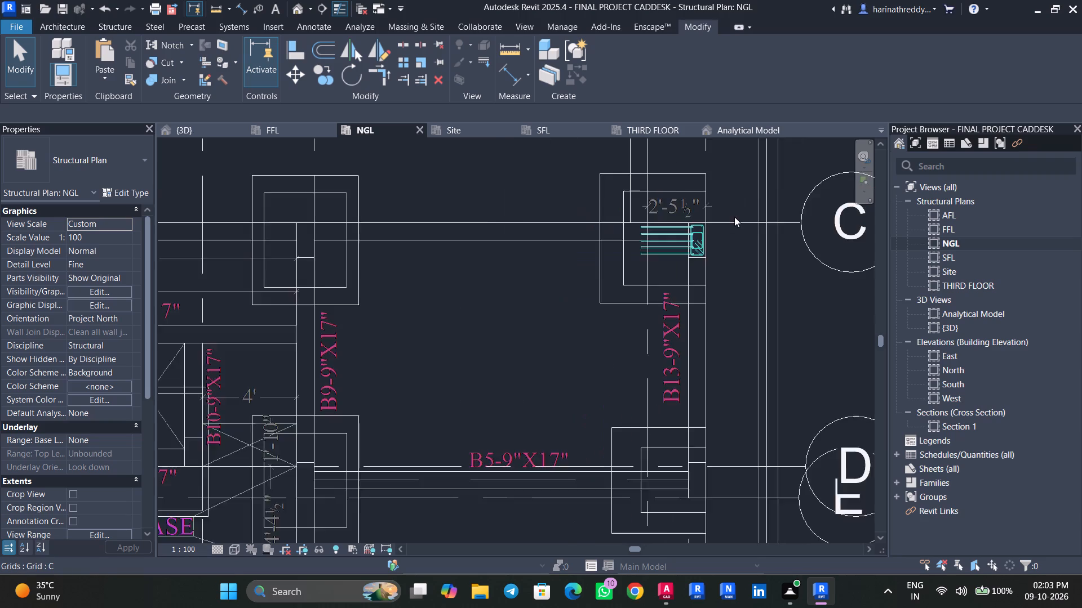
{"action": "scroll", "coordinate": [734, 217], "scroll_direction": "down", "scroll_amount": 5}
{"action": "scroll", "coordinate": [436, 245], "scroll_direction": "up", "scroll_amount": 7}
{"action": "scroll", "coordinate": [469, 221], "scroll_direction": "down", "scroll_amount": 1}
{"action": "scroll", "coordinate": [469, 221], "scroll_direction": "up", "scroll_amount": 6}
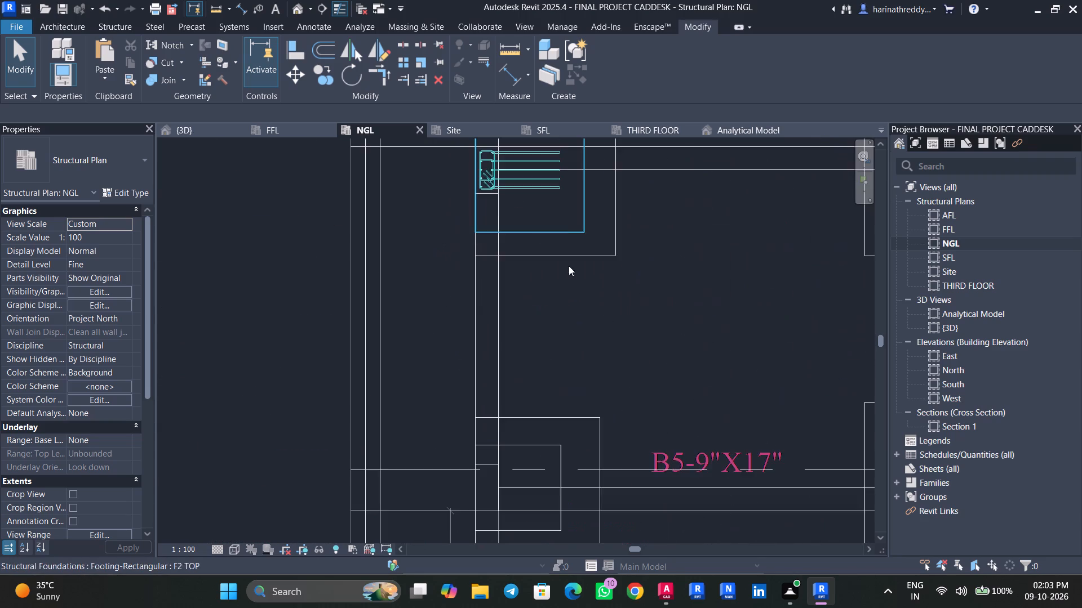
{"action": "middle_click_drag", "start_coordinate": [593, 287], "coordinate": [500, 200]}
{"action": "scroll", "coordinate": [500, 200], "scroll_direction": "up", "scroll_amount": 1}
{"action": "left_click", "coordinate": [380, 418]}
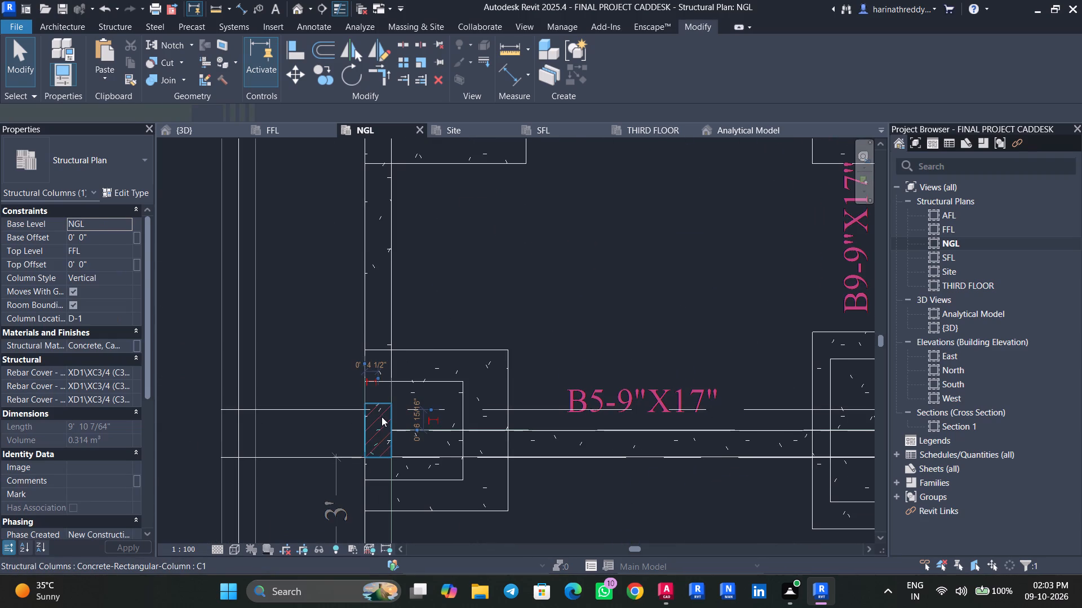
{"action": "middle_click_drag", "start_coordinate": [458, 353], "coordinate": [494, 200]}
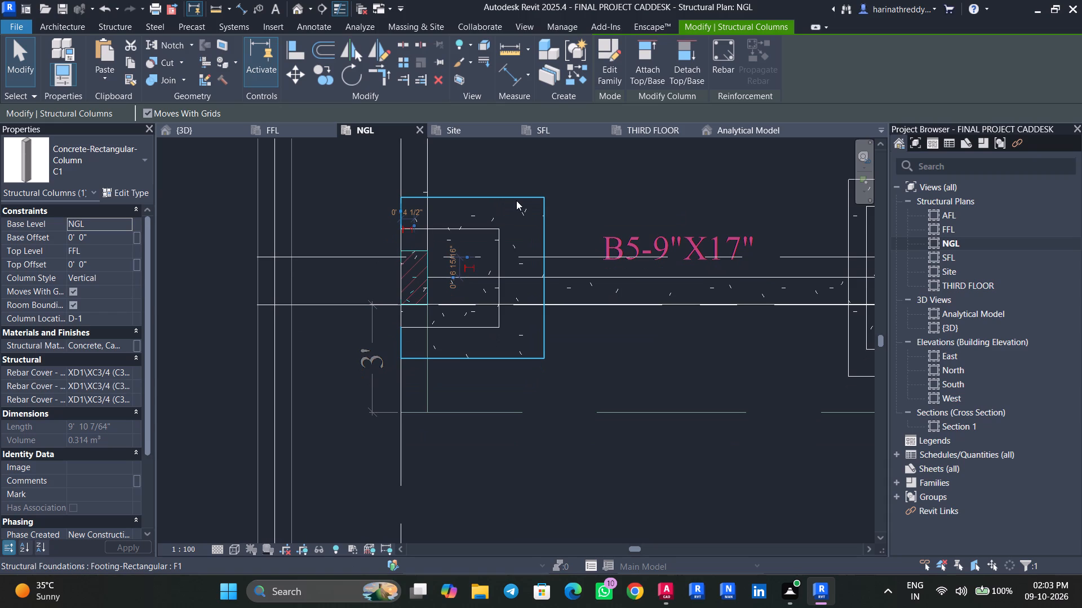
{"action": "key", "text": "Escape"}
{"action": "key", "text": "Escape"}
{"action": "scroll", "coordinate": [409, 287], "scroll_direction": "up", "scroll_amount": 1}
{"action": "scroll", "coordinate": [409, 284], "scroll_direction": "down", "scroll_amount": 1}
{"action": "scroll", "coordinate": [410, 283], "scroll_direction": "up", "scroll_amount": 2}
{"action": "left_click", "coordinate": [410, 276]}
{"action": "key", "text": "Escape"}
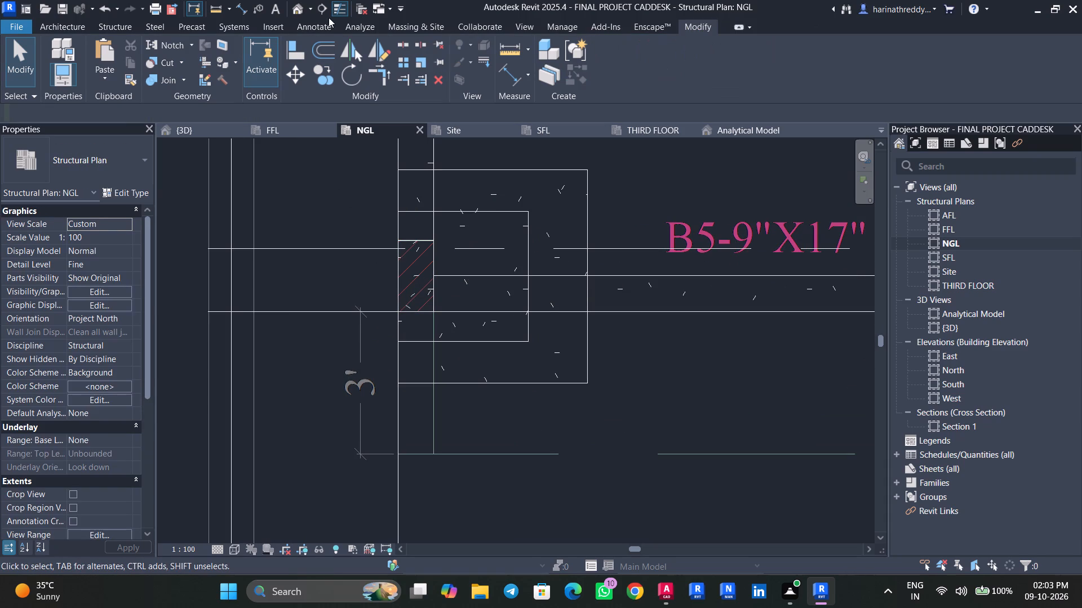
Draw a horizontal section line through the C1 column at D-1, starting and ending beyond its two side faces.
{"action": "left_click", "coordinate": [323, 12]}
{"action": "left_click", "coordinate": [346, 280]}
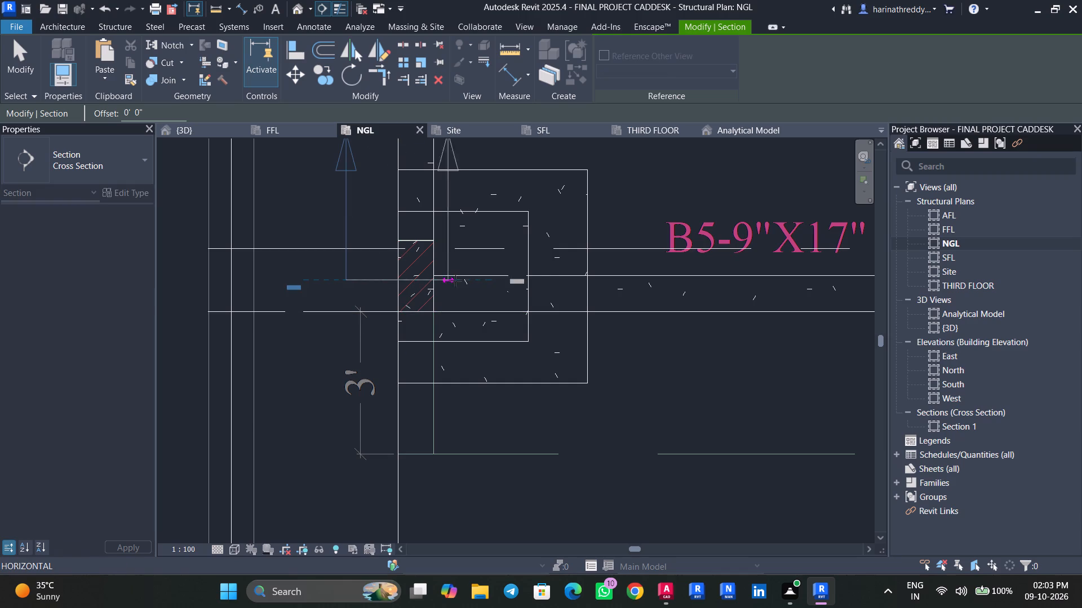
{"action": "left_click", "coordinate": [486, 283]}
{"action": "key", "text": "Escape"}
{"action": "key", "text": "Escape"}
Shorten the new section's view depth to a far clip offset of about 2' 1", just past the C1 column.
{"action": "left_click", "coordinate": [484, 200]}
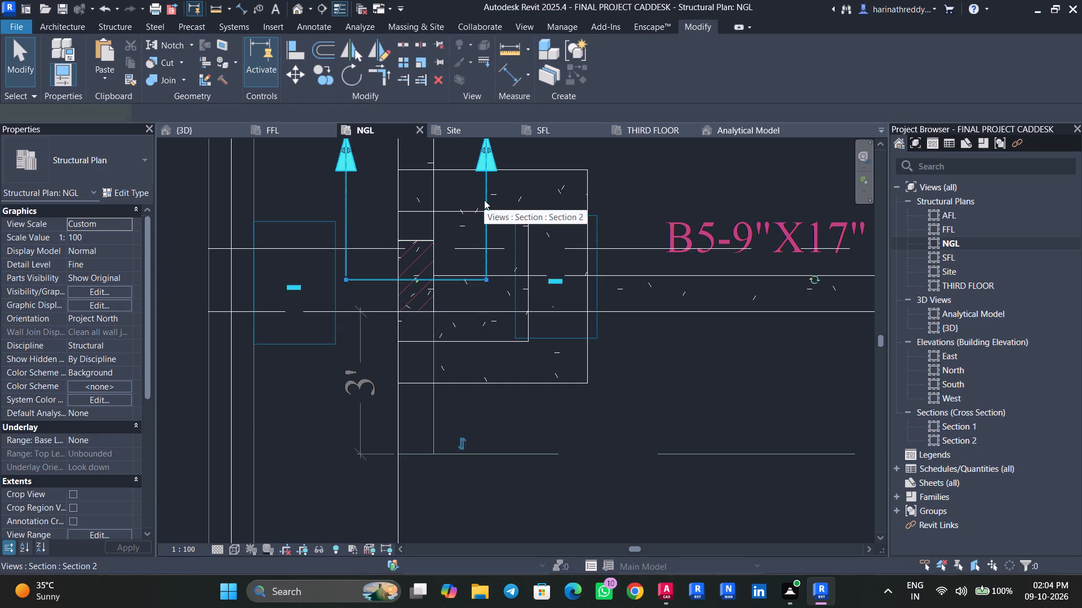
{"action": "middle_click_drag", "start_coordinate": [476, 232], "coordinate": [465, 301]}
{"action": "scroll", "coordinate": [467, 293], "scroll_direction": "down", "scroll_amount": 5}
{"action": "left_click_drag", "start_coordinate": [428, 194], "coordinate": [441, 274]}
{"action": "scroll", "coordinate": [466, 286], "scroll_direction": "up", "scroll_amount": 1}
{"action": "scroll", "coordinate": [469, 286], "scroll_direction": "down", "scroll_amount": 2}
{"action": "scroll", "coordinate": [469, 286], "scroll_direction": "up", "scroll_amount": 10}
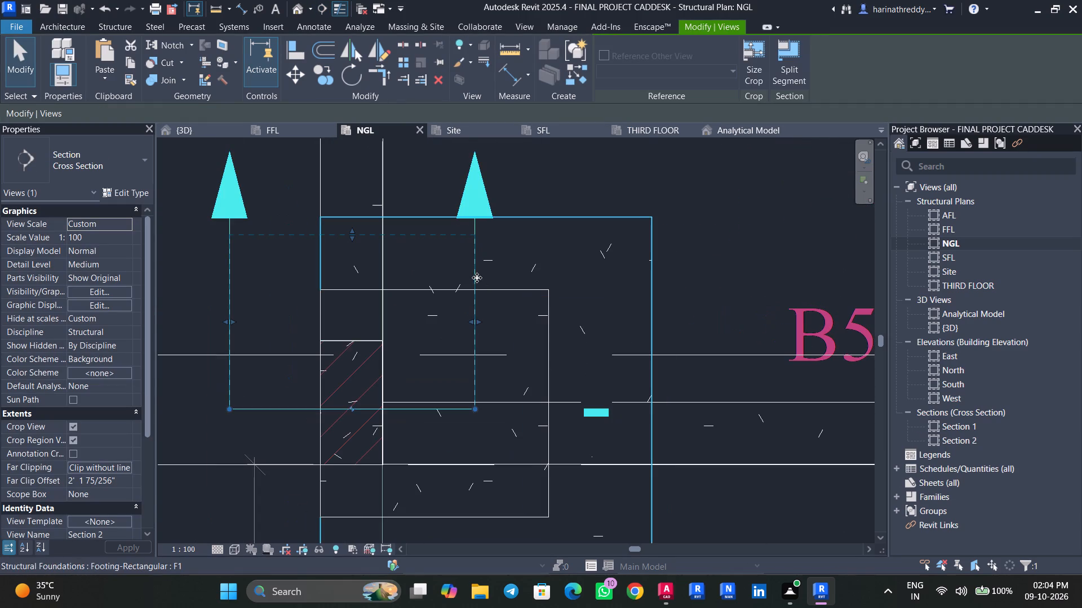
Open the new section's view and extend its crop region to take in the full footing and column.
{"action": "right_click", "coordinate": [474, 278]}
{"action": "left_click", "coordinate": [530, 249]}
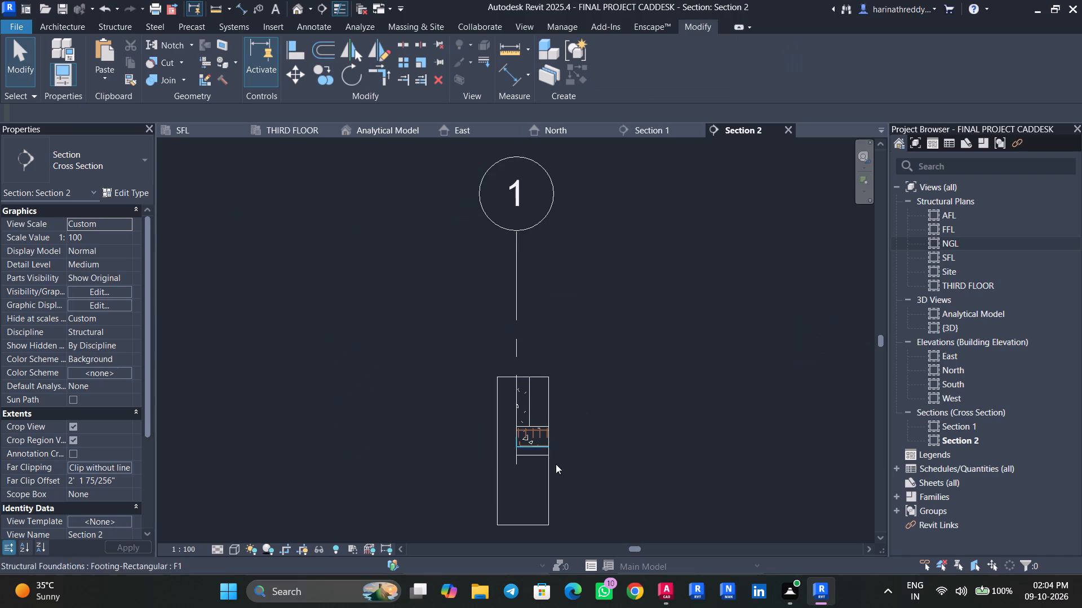
{"action": "scroll", "coordinate": [556, 462], "scroll_direction": "up", "scroll_amount": 4}
{"action": "left_click", "coordinate": [546, 463]}
{"action": "left_click_drag", "start_coordinate": [542, 443], "coordinate": [641, 443]}
{"action": "left_click_drag", "start_coordinate": [545, 303], "coordinate": [540, 214]}
{"action": "scroll", "coordinate": [549, 364], "scroll_direction": "up", "scroll_amount": 9}
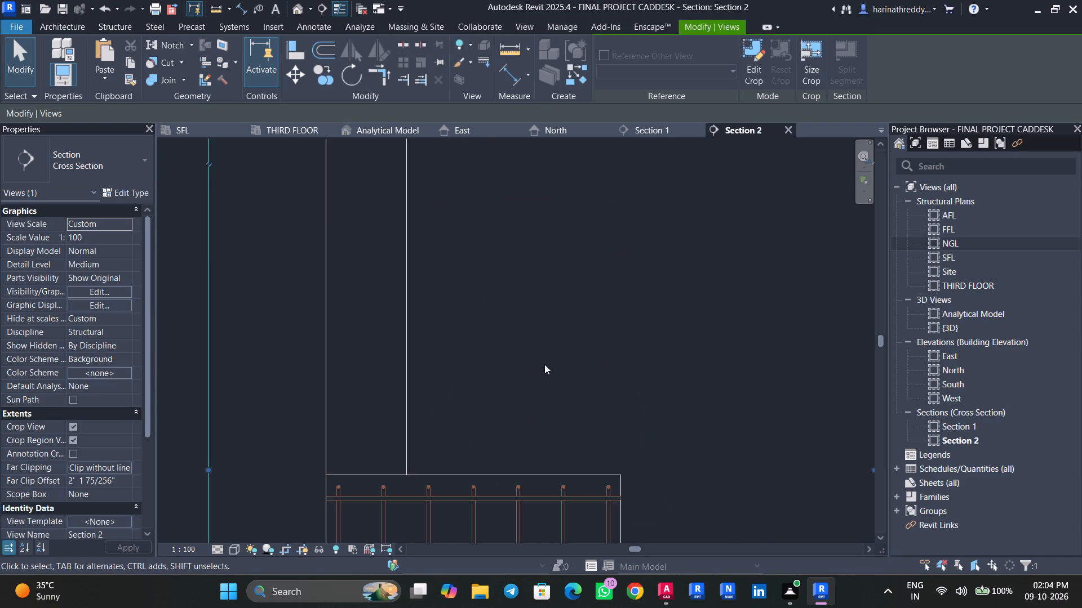
{"action": "middle_click_drag", "start_coordinate": [517, 360], "coordinate": [540, 321]}
{"action": "scroll", "coordinate": [540, 321], "scroll_direction": "down", "scroll_amount": 3}
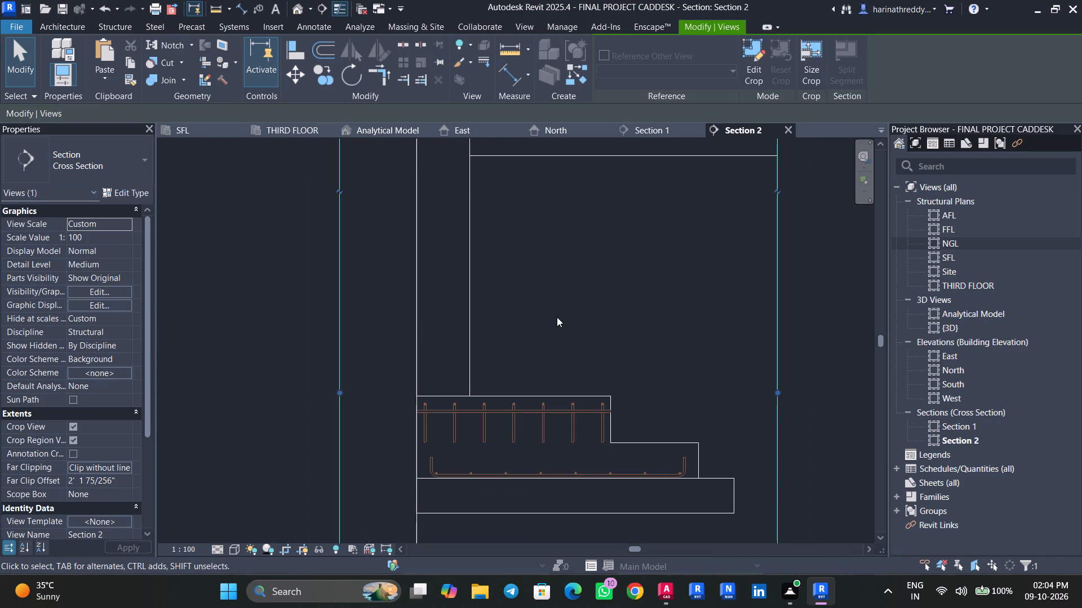
Switch to the ST-03 drawing in AutoCAD and read the C1 reinforcement and ties in the column schedule.
{"action": "left_click", "coordinate": [663, 589]}
{"action": "left_click", "coordinate": [805, 534]}
{"action": "middle_click_drag", "start_coordinate": [507, 394], "coordinate": [733, 352]}
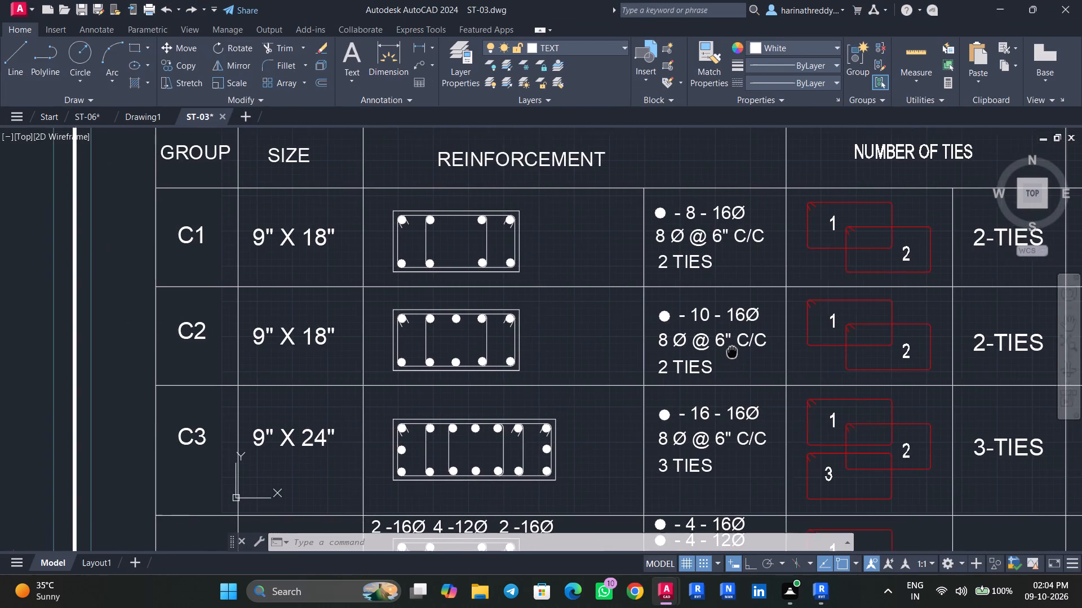
{"action": "middle_click_drag", "start_coordinate": [733, 352], "coordinate": [713, 354]}
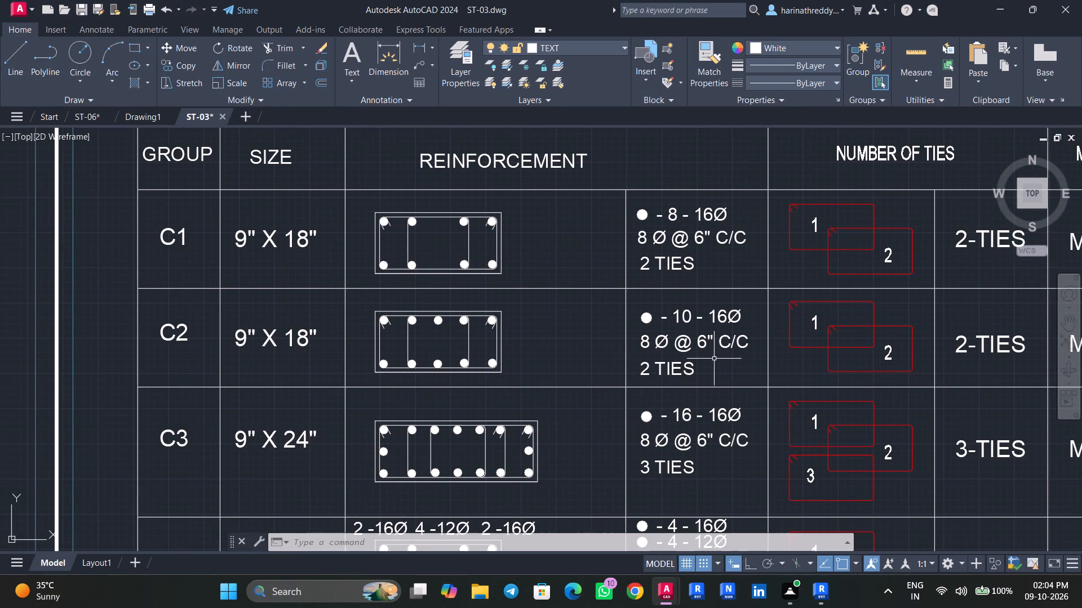
{"action": "left_click", "coordinate": [826, 591]}
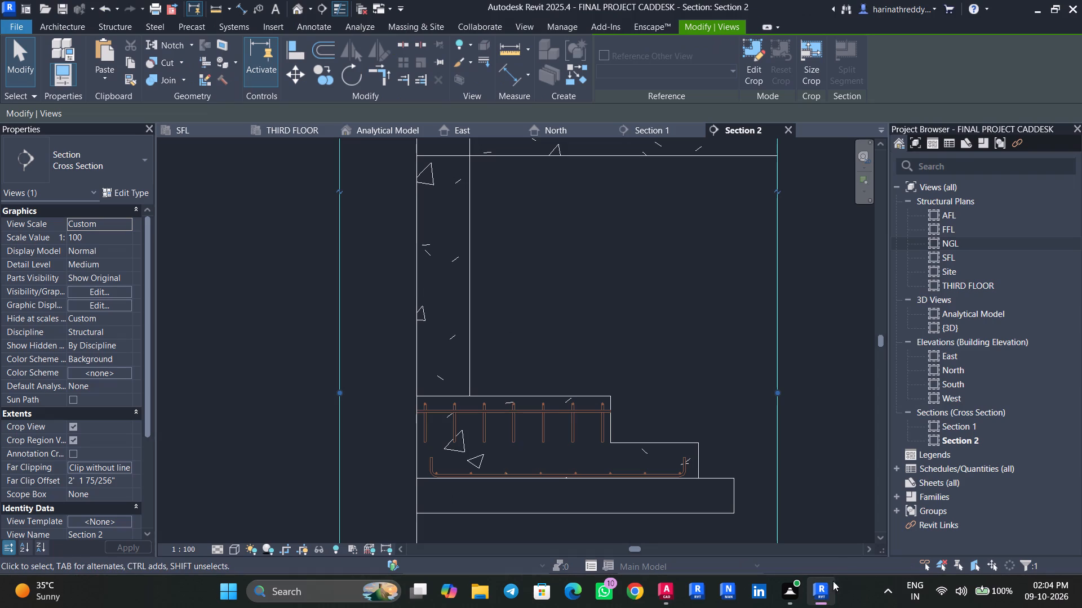
Start a sketched rebar hosted by the C1 column in the section view, using rebar shape 00 and bar type H16.
{"action": "left_click", "coordinate": [451, 329]}
{"action": "middle_click_drag", "start_coordinate": [522, 268], "coordinate": [548, 342]}
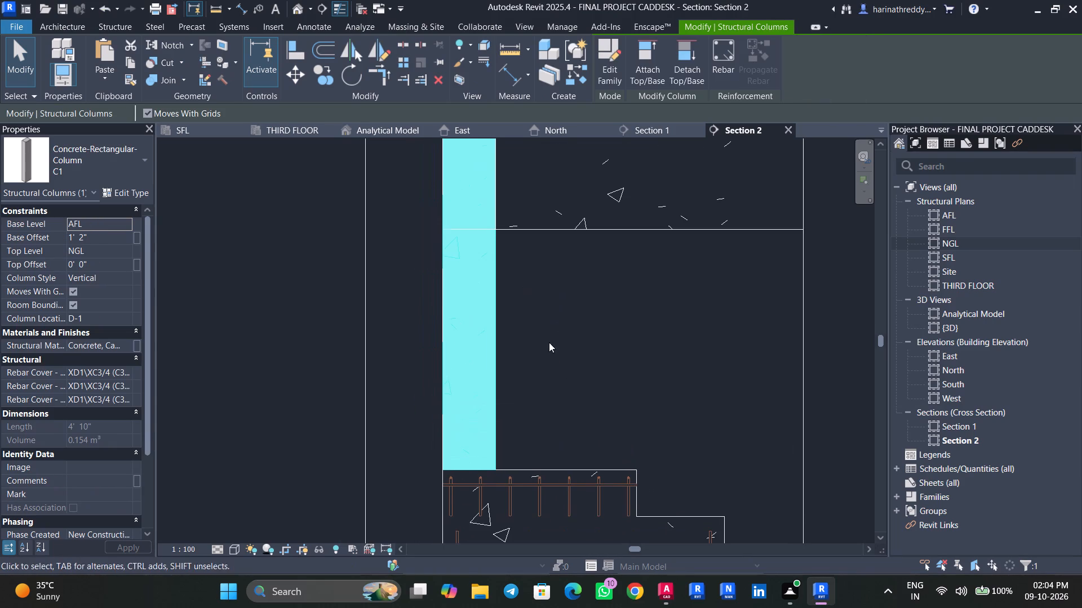
{"action": "left_click", "coordinate": [727, 62]}
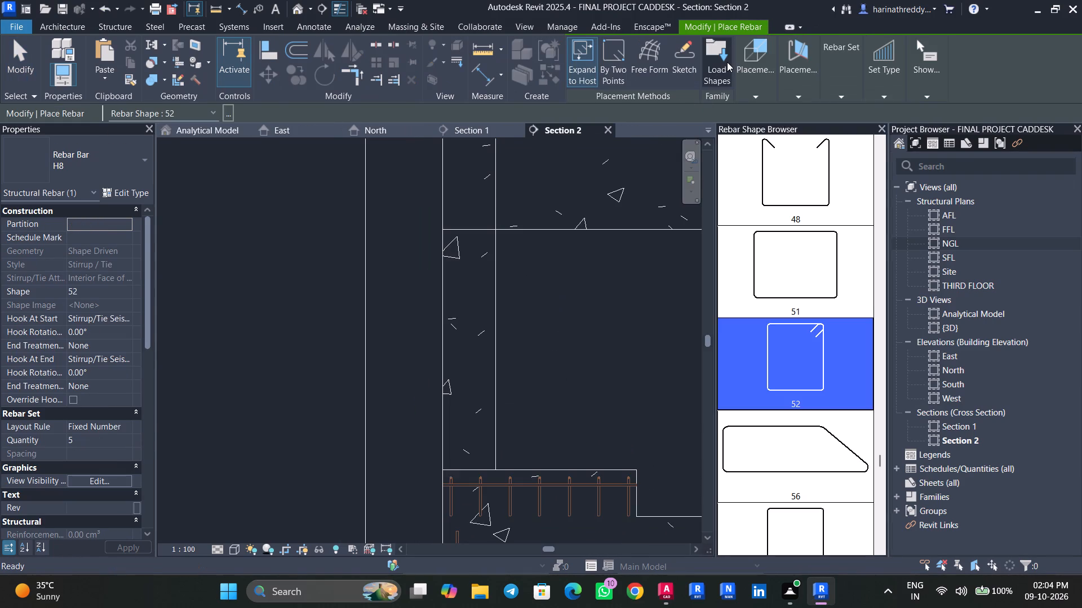
{"action": "scroll", "coordinate": [768, 284], "scroll_direction": "up", "scroll_amount": 12}
{"action": "scroll", "coordinate": [776, 280], "scroll_direction": "down", "scroll_amount": 1}
{"action": "scroll", "coordinate": [776, 280], "scroll_direction": "up", "scroll_amount": 1}
{"action": "scroll", "coordinate": [776, 280], "scroll_direction": "down", "scroll_amount": 1}
{"action": "scroll", "coordinate": [776, 280], "scroll_direction": "up", "scroll_amount": 4}
{"action": "scroll", "coordinate": [790, 292], "scroll_direction": "down", "scroll_amount": 1}
{"action": "scroll", "coordinate": [791, 292], "scroll_direction": "up", "scroll_amount": 3}
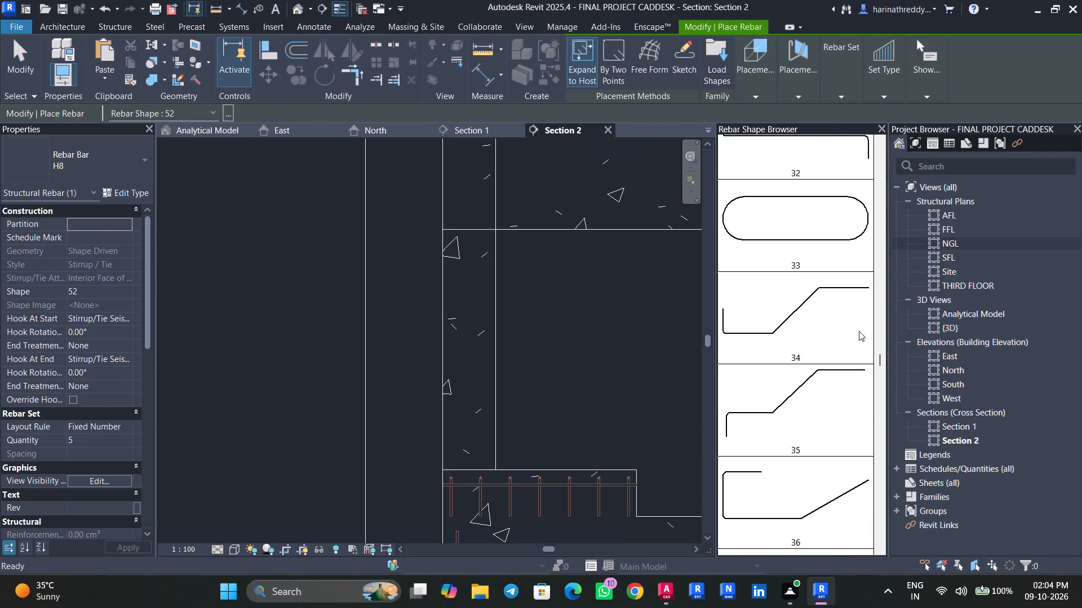
{"action": "left_click_drag", "start_coordinate": [877, 361], "coordinate": [870, 172]}
{"action": "left_click_drag", "start_coordinate": [877, 167], "coordinate": [877, 157]}
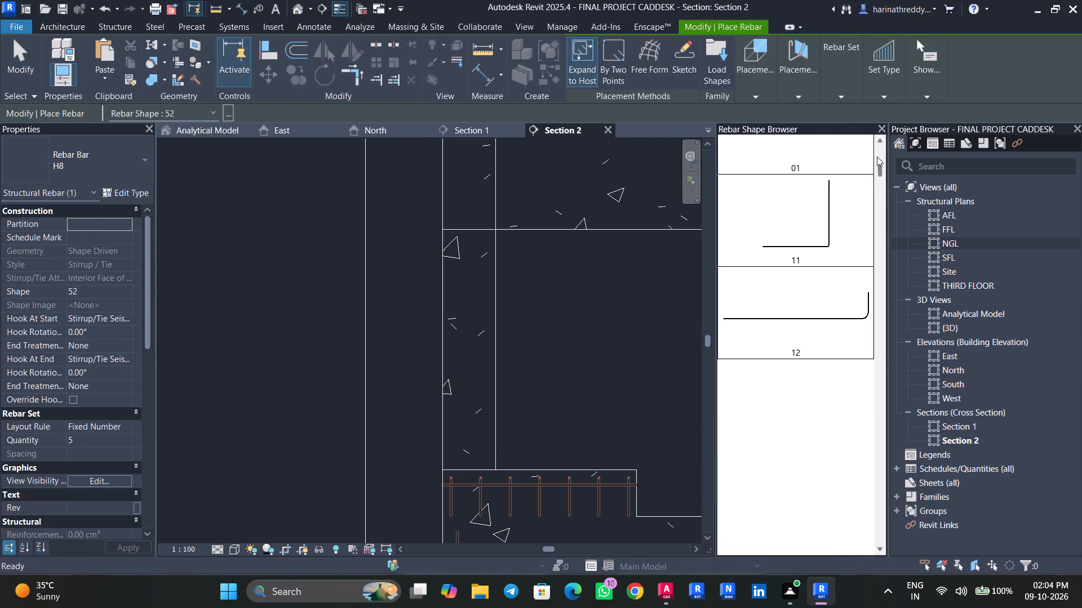
{"action": "left_click_drag", "start_coordinate": [877, 157], "coordinate": [874, 142]}
{"action": "left_click", "coordinate": [811, 180]}
{"action": "left_click", "coordinate": [651, 90]}
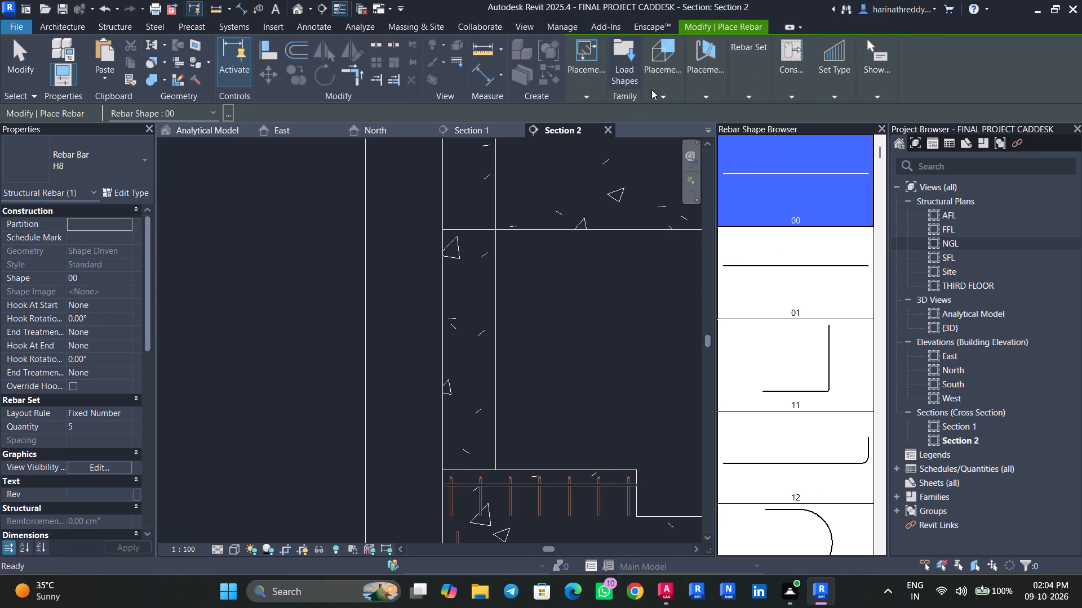
{"action": "left_click", "coordinate": [575, 93]}
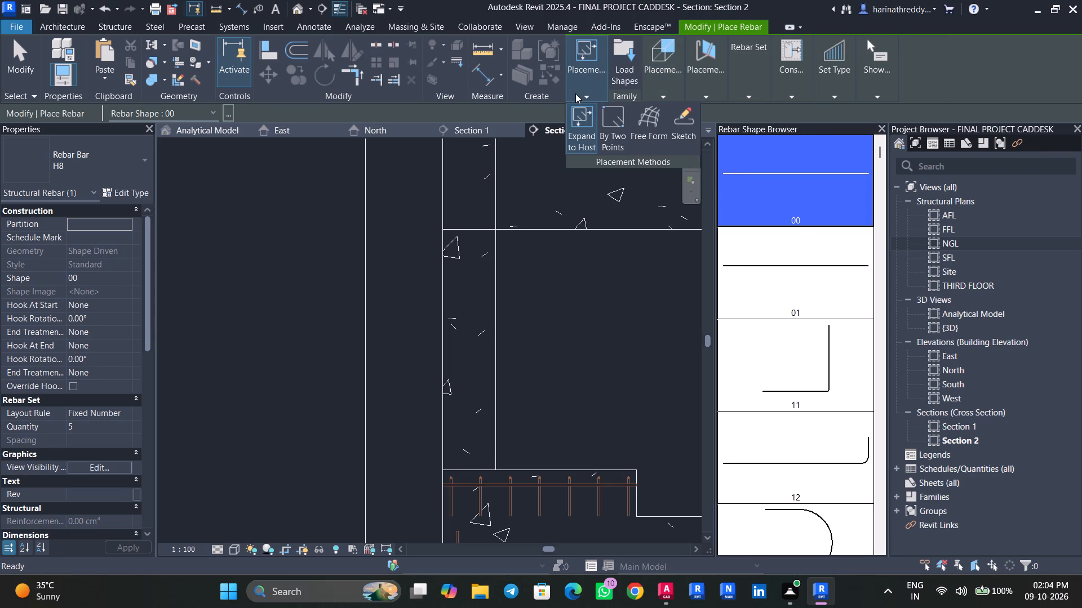
{"action": "left_click", "coordinate": [680, 138]}
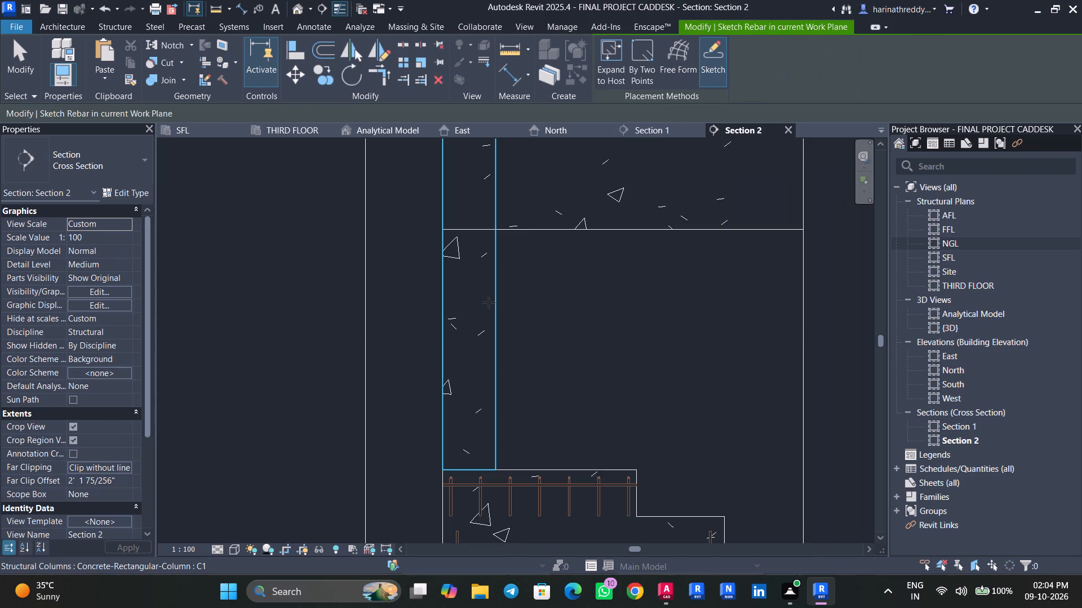
{"action": "left_click", "coordinate": [491, 301]}
{"action": "middle_click_drag", "start_coordinate": [563, 278], "coordinate": [567, 298]}
{"action": "left_click", "coordinate": [112, 147]}
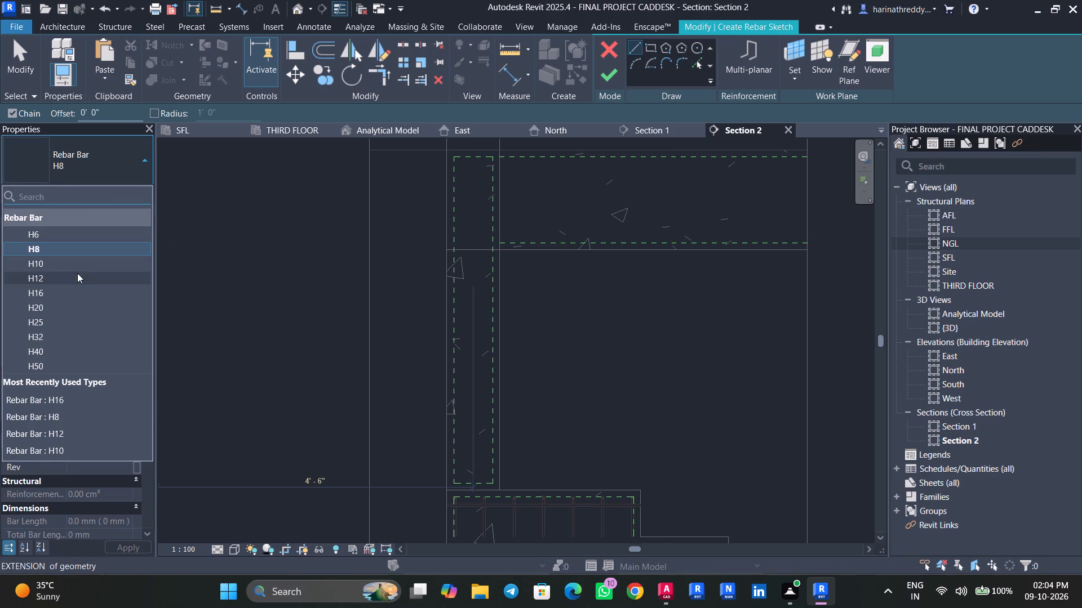
{"action": "left_click", "coordinate": [76, 292]}
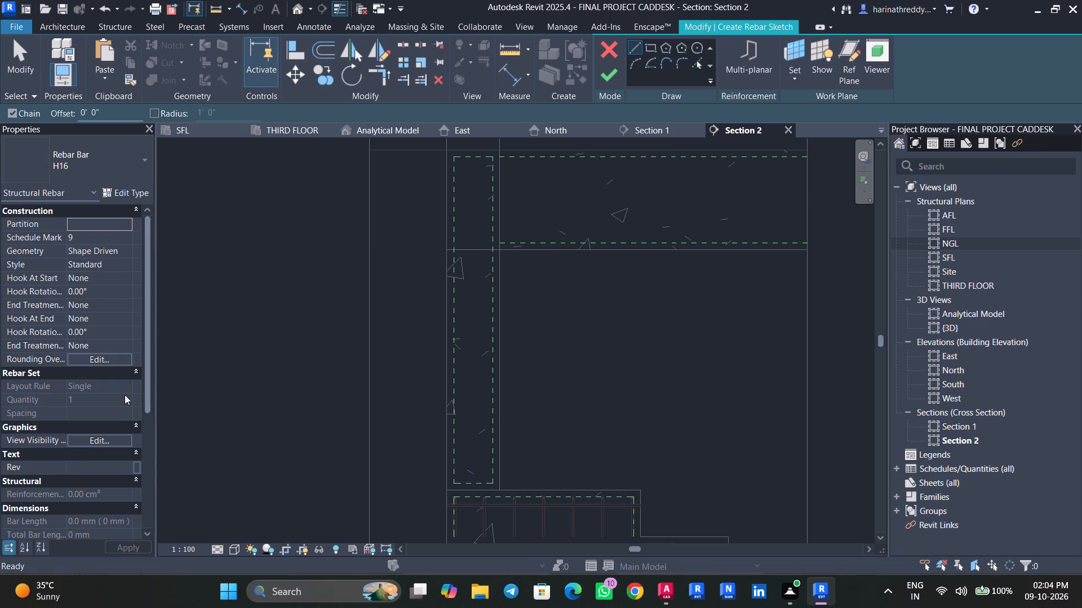
Sketch an L-shaped bar from the C1 column's top cover down to just above the footing's bottom mesh, with a horizontal leg about 1' 5 1/2" long.
{"action": "left_click", "coordinate": [484, 158]}
{"action": "middle_click_drag", "start_coordinate": [486, 395], "coordinate": [464, 162]}
{"action": "scroll", "coordinate": [473, 306], "scroll_direction": "up", "scroll_amount": 8}
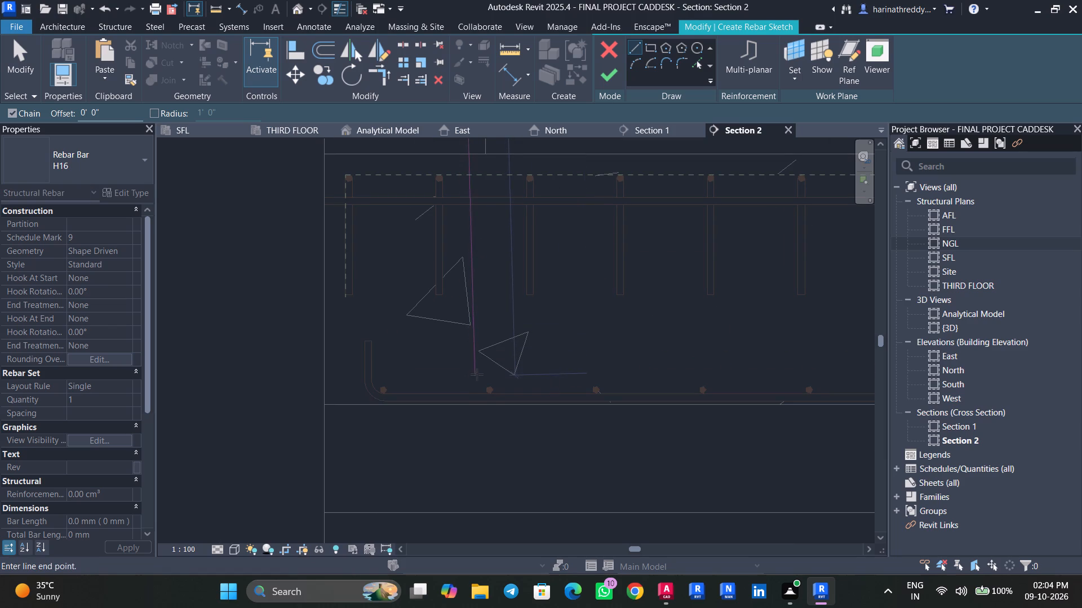
{"action": "scroll", "coordinate": [471, 376], "scroll_direction": "down", "scroll_amount": 6}
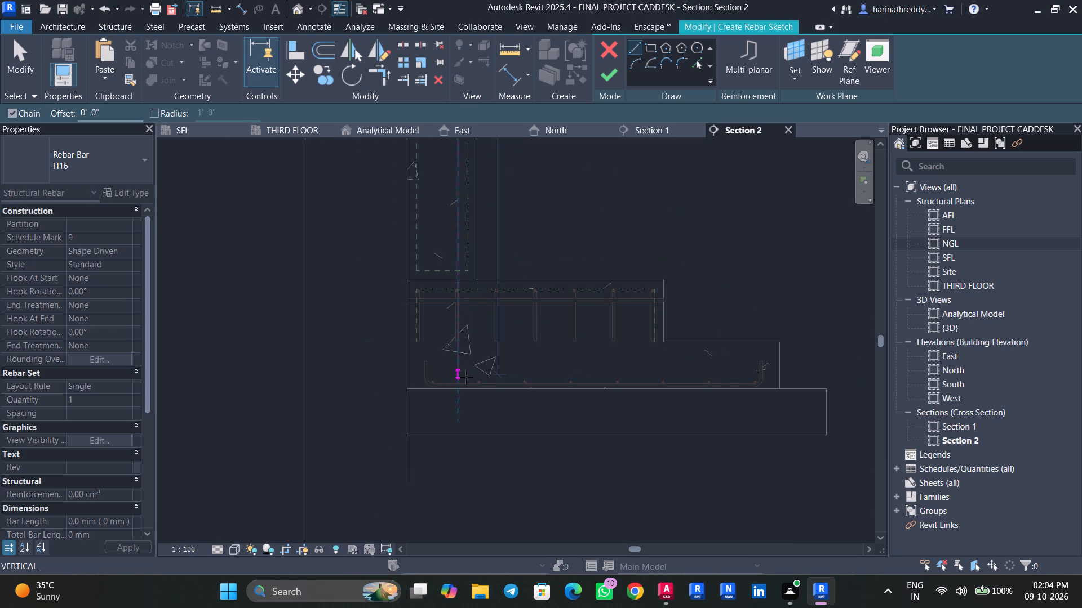
{"action": "scroll", "coordinate": [466, 379], "scroll_direction": "up", "scroll_amount": 9}
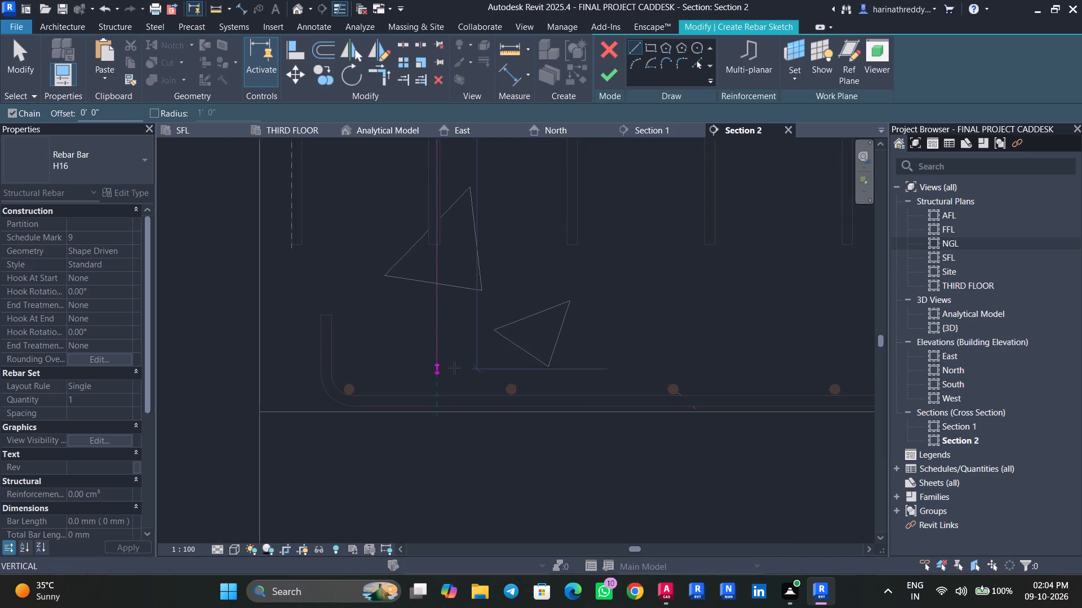
{"action": "left_click", "coordinate": [454, 368]}
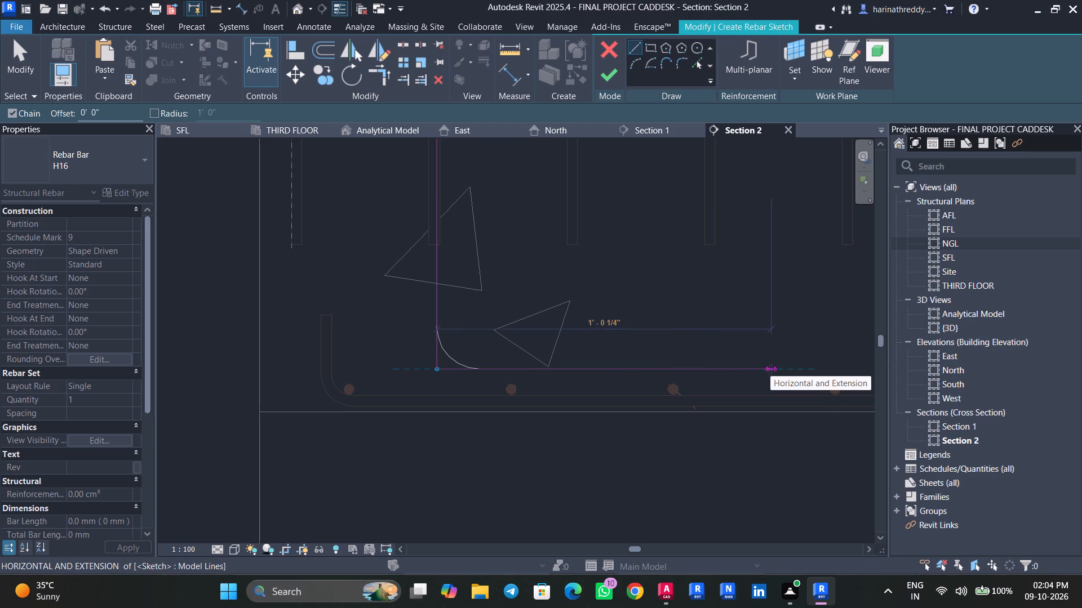
{"action": "middle_click_drag", "start_coordinate": [770, 370], "coordinate": [604, 379]}
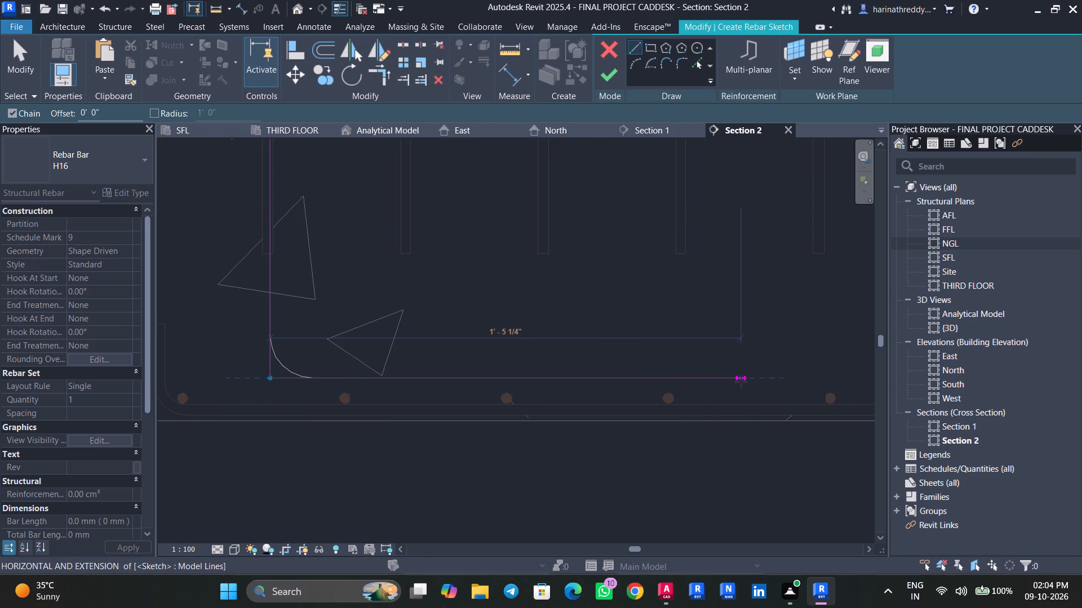
{"action": "left_click", "coordinate": [749, 379]}
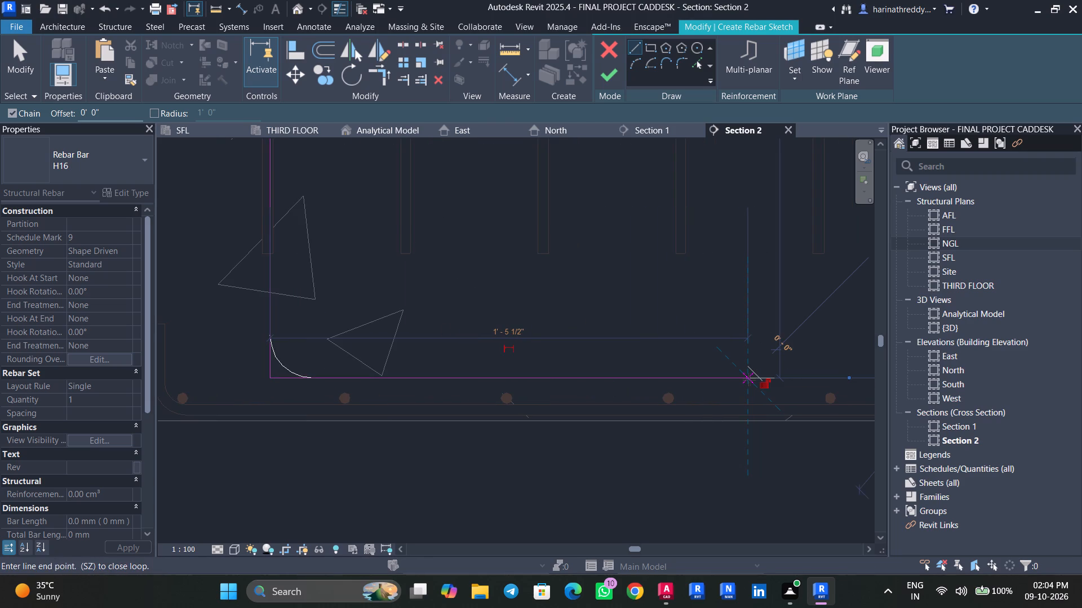
{"action": "key", "text": "Escape"}
{"action": "key", "text": "Escape"}
{"action": "scroll", "coordinate": [655, 326], "scroll_direction": "down", "scroll_amount": 7}
{"action": "middle_click_drag", "start_coordinate": [594, 324], "coordinate": [640, 339]}
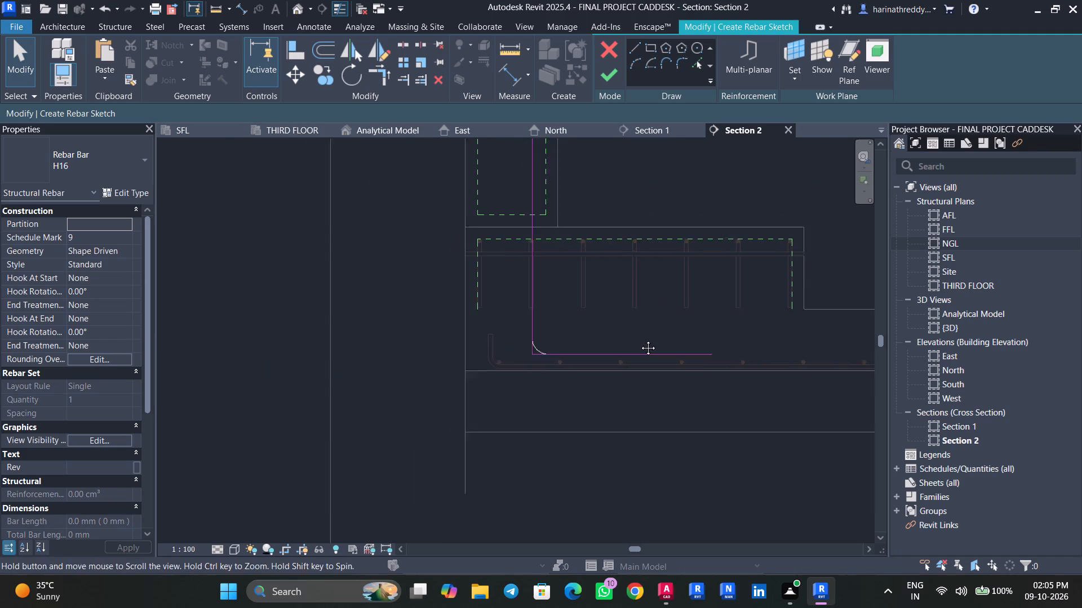
{"action": "middle_click_drag", "start_coordinate": [640, 339], "coordinate": [641, 339]}
{"action": "scroll", "coordinate": [511, 348], "scroll_direction": "up", "scroll_amount": 5}
{"action": "middle_click_drag", "start_coordinate": [515, 337], "coordinate": [530, 405]}
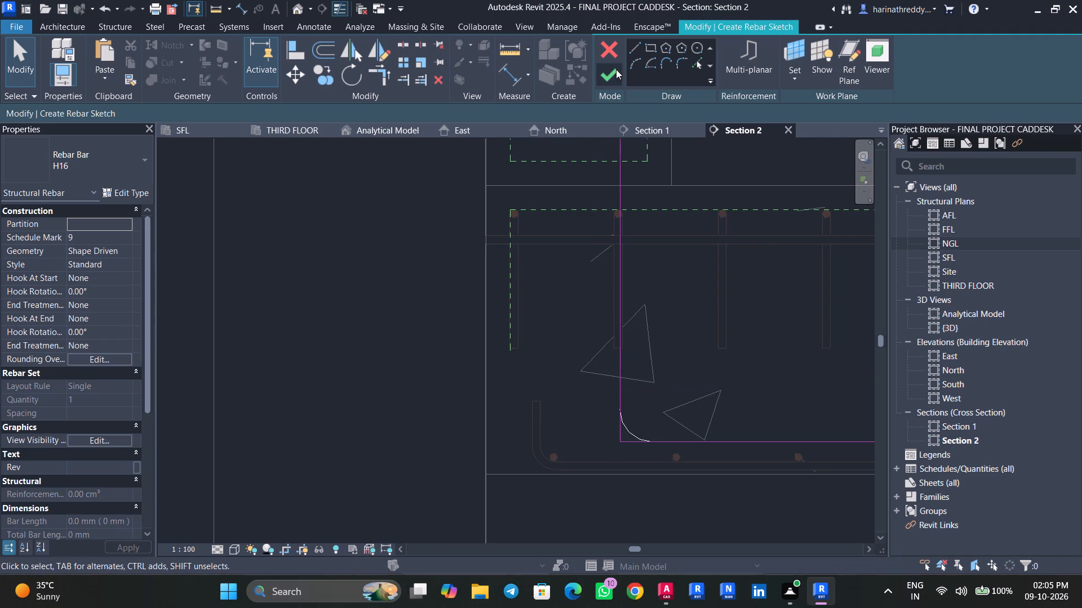
{"action": "left_click", "coordinate": [616, 69]}
{"action": "key", "text": "Escape"}
{"action": "key", "text": "Escape"}
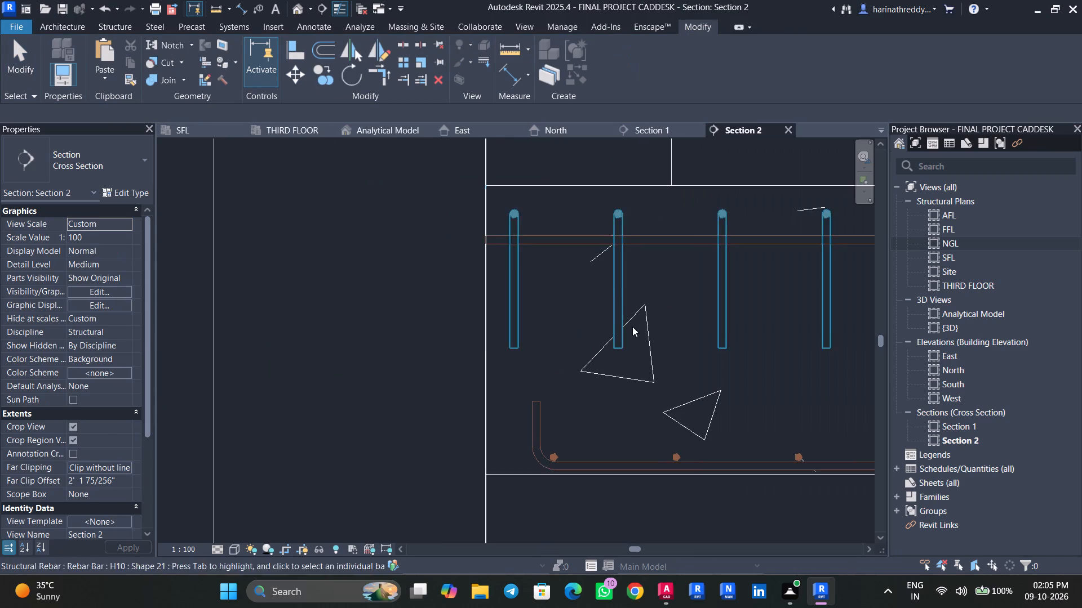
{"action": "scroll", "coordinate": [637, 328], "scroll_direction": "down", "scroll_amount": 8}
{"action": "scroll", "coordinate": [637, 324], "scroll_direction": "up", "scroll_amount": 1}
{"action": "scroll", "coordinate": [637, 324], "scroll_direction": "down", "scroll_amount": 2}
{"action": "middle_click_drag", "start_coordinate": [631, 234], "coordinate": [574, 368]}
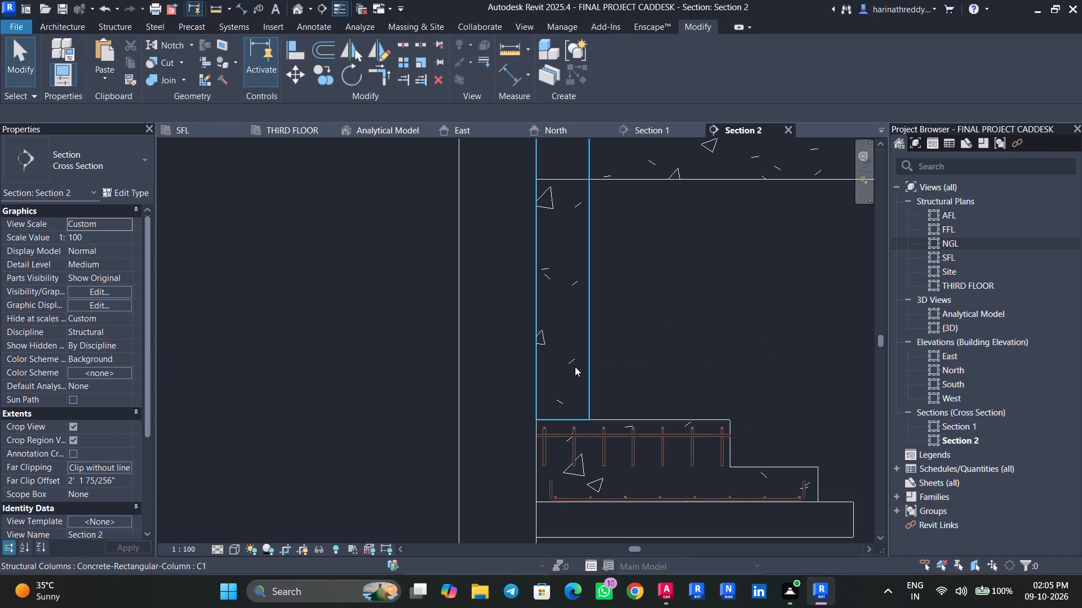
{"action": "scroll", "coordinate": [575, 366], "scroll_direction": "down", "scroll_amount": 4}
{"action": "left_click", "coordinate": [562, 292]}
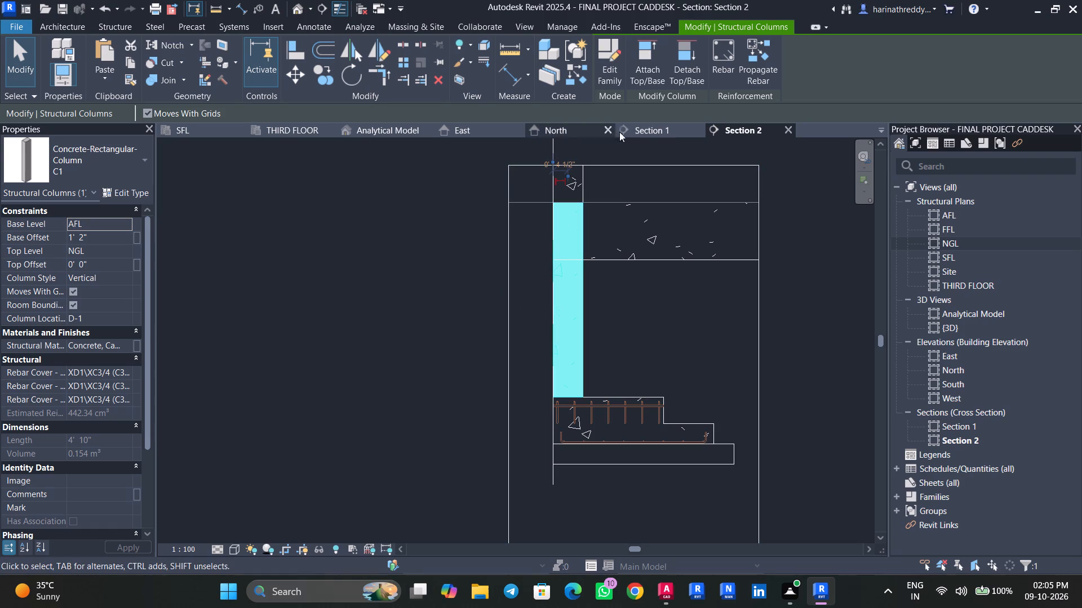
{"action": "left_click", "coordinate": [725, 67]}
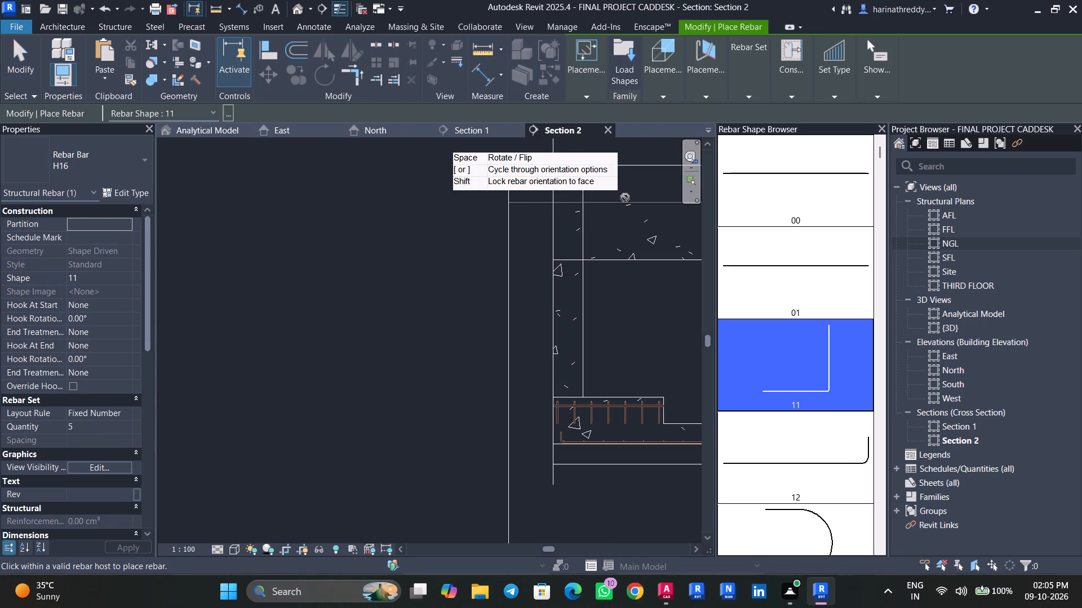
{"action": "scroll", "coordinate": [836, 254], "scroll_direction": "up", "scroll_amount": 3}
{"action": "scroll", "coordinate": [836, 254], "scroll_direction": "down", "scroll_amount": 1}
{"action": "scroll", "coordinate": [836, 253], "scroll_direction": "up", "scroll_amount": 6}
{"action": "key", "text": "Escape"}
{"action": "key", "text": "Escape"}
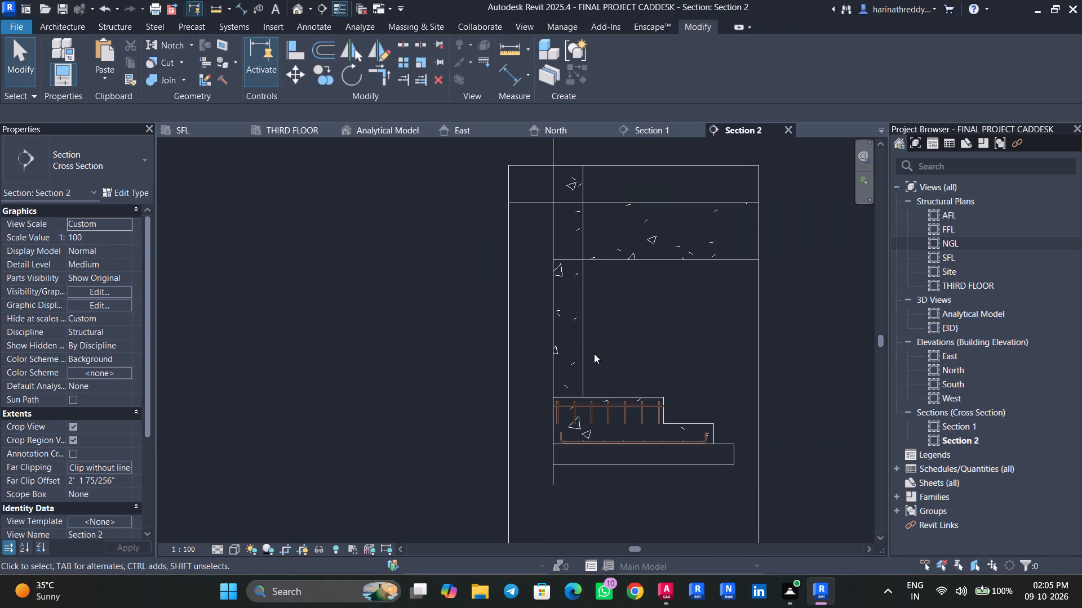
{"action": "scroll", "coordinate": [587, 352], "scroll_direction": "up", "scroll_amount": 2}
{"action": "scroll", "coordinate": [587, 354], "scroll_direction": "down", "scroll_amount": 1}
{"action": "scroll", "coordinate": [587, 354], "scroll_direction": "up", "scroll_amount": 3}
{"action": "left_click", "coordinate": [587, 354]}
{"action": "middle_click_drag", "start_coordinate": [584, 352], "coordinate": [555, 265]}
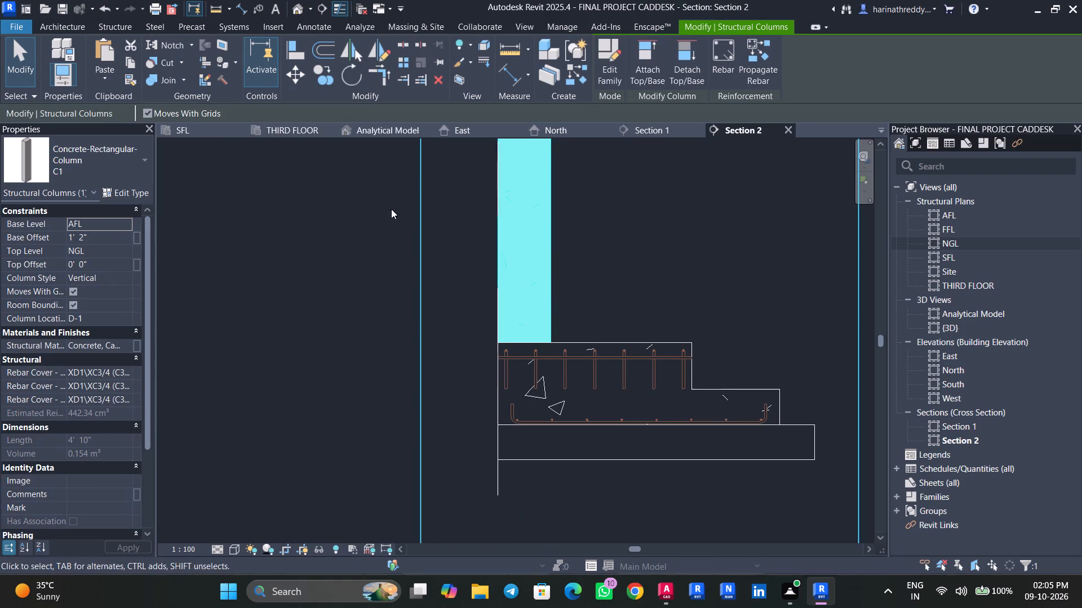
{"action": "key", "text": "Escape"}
Examine the columns and footing reinforcement in the 3D view to look for the new column bar.
{"action": "scroll", "coordinate": [544, 402], "scroll_direction": "up", "scroll_amount": 6}
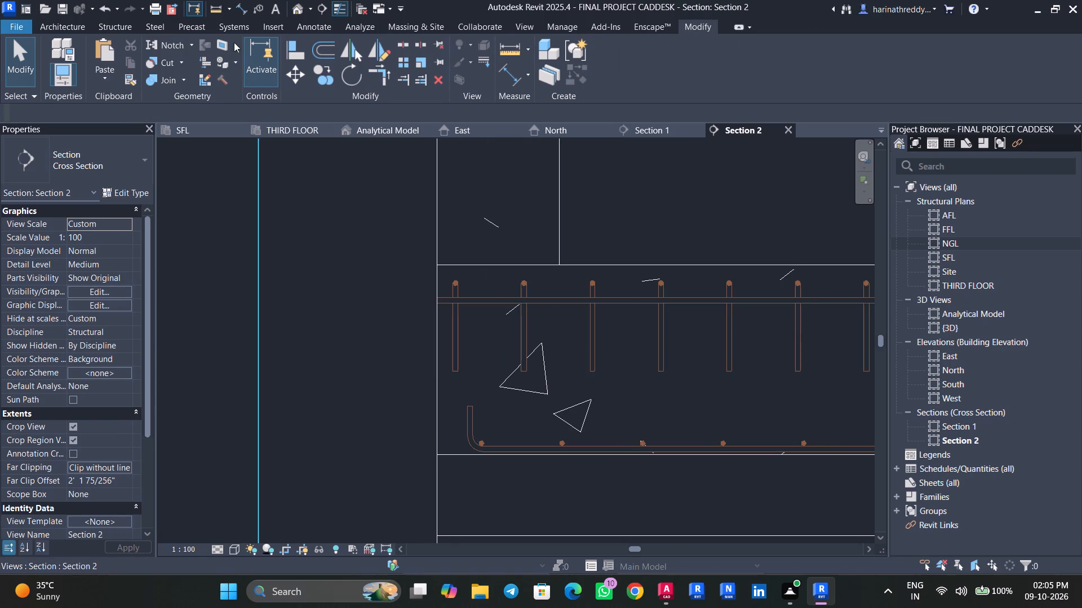
{"action": "left_click", "coordinate": [300, 15]}
{"action": "scroll", "coordinate": [574, 327], "scroll_direction": "down", "scroll_amount": 5}
{"action": "scroll", "coordinate": [573, 323], "scroll_direction": "up", "scroll_amount": 1}
{"action": "scroll", "coordinate": [573, 323], "scroll_direction": "down", "scroll_amount": 2}
{"action": "middle_click_drag", "start_coordinate": [589, 338], "coordinate": [454, 491]}
{"action": "middle_click_drag", "start_coordinate": [555, 363], "coordinate": [421, 518]}
{"action": "scroll", "coordinate": [419, 523], "scroll_direction": "down", "scroll_amount": 4}
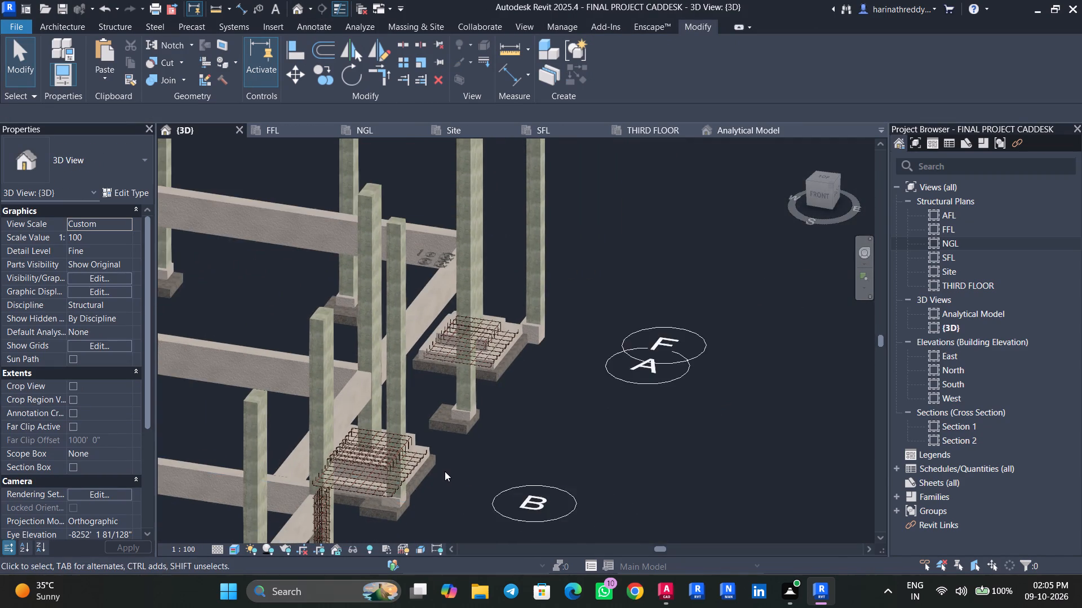
{"action": "middle_click_drag", "start_coordinate": [446, 500], "coordinate": [502, 499], "text": "shift"}
{"action": "middle_click_drag", "start_coordinate": [487, 482], "coordinate": [646, 191]}
{"action": "middle_click_drag", "start_coordinate": [418, 441], "coordinate": [460, 436], "text": "shift"}
{"action": "scroll", "coordinate": [343, 364], "scroll_direction": "up", "scroll_amount": 11}
{"action": "left_click", "coordinate": [551, 280]}
{"action": "scroll", "coordinate": [557, 275], "scroll_direction": "down", "scroll_amount": 2}
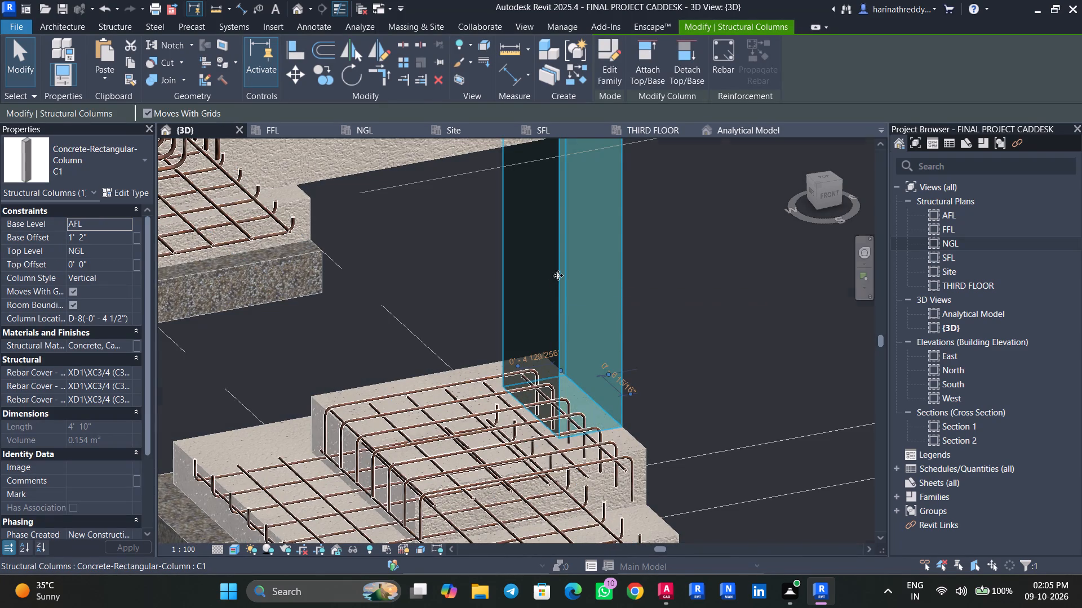
{"action": "scroll", "coordinate": [558, 275], "scroll_direction": "down", "scroll_amount": 2}
{"action": "key", "text": "Escape"}
{"action": "key", "text": "Escape"}
Check the new bar's position against the section line in the NGL plan and return to that section's view.
{"action": "double_click", "coordinate": [965, 244]}
{"action": "scroll", "coordinate": [548, 341], "scroll_direction": "down", "scroll_amount": 3}
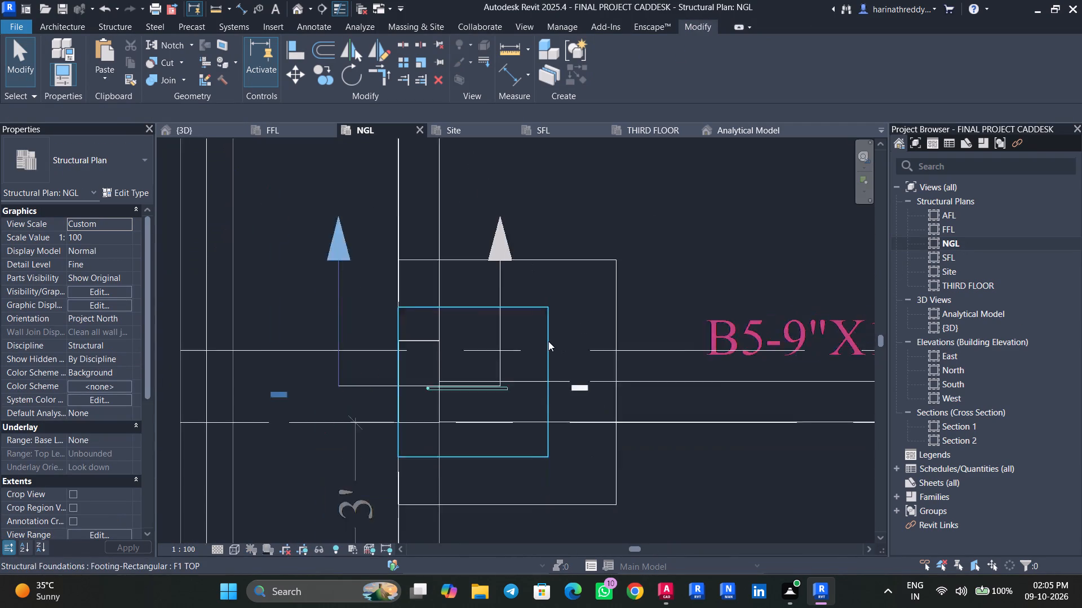
{"action": "scroll", "coordinate": [548, 341], "scroll_direction": "down", "scroll_amount": 3}
{"action": "scroll", "coordinate": [548, 339], "scroll_direction": "up", "scroll_amount": 1}
{"action": "scroll", "coordinate": [548, 339], "scroll_direction": "down", "scroll_amount": 9}
{"action": "middle_click_drag", "start_coordinate": [583, 444], "coordinate": [601, 428]}
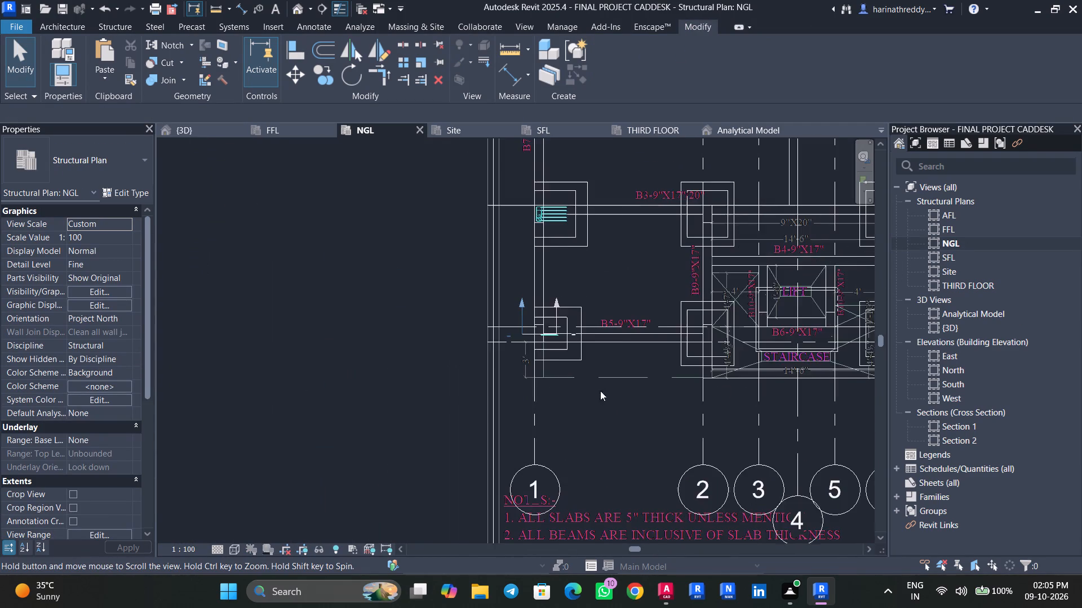
{"action": "scroll", "coordinate": [562, 311], "scroll_direction": "up", "scroll_amount": 3}
{"action": "scroll", "coordinate": [562, 310], "scroll_direction": "down", "scroll_amount": 1}
{"action": "scroll", "coordinate": [562, 310], "scroll_direction": "up", "scroll_amount": 6}
{"action": "left_click", "coordinate": [544, 311]}
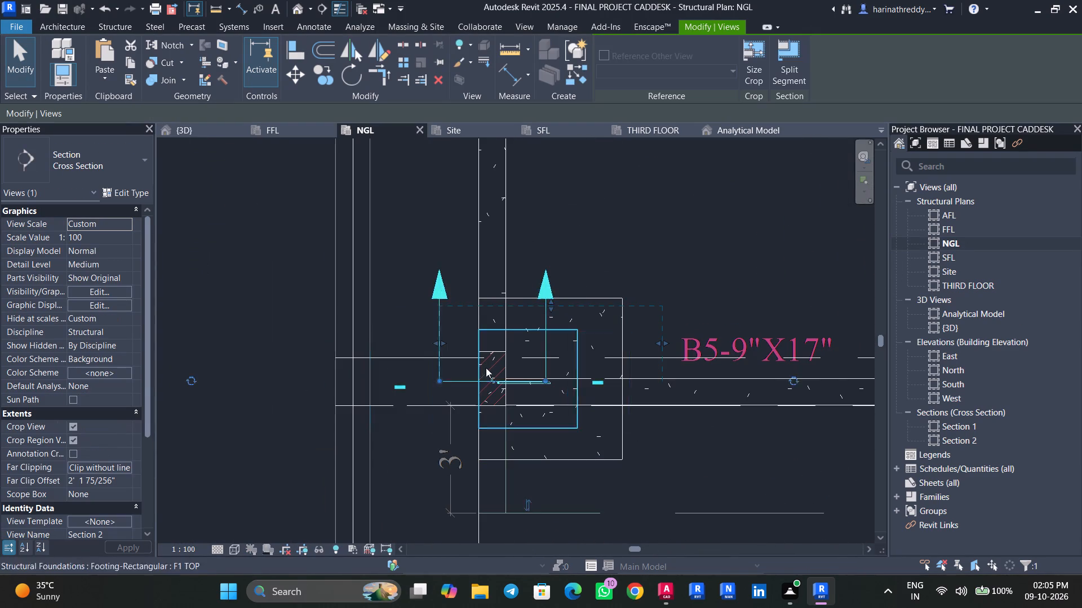
{"action": "scroll", "coordinate": [491, 374], "scroll_direction": "up", "scroll_amount": 9}
{"action": "scroll", "coordinate": [498, 368], "scroll_direction": "down", "scroll_amount": 1}
{"action": "scroll", "coordinate": [498, 368], "scroll_direction": "up", "scroll_amount": 1}
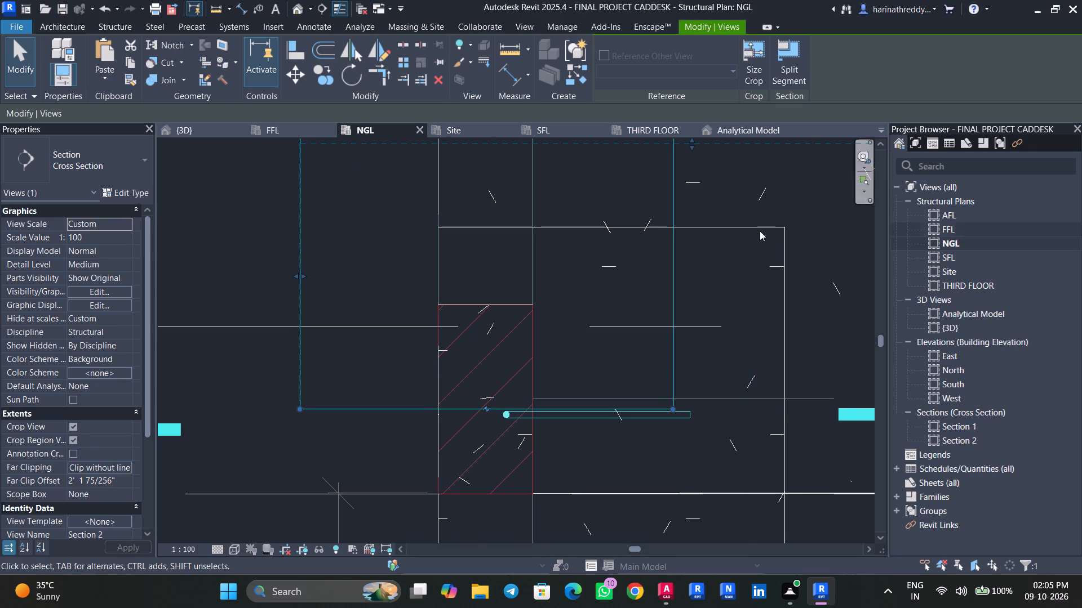
{"action": "right_click", "coordinate": [672, 198]}
{"action": "left_click", "coordinate": [726, 246]}
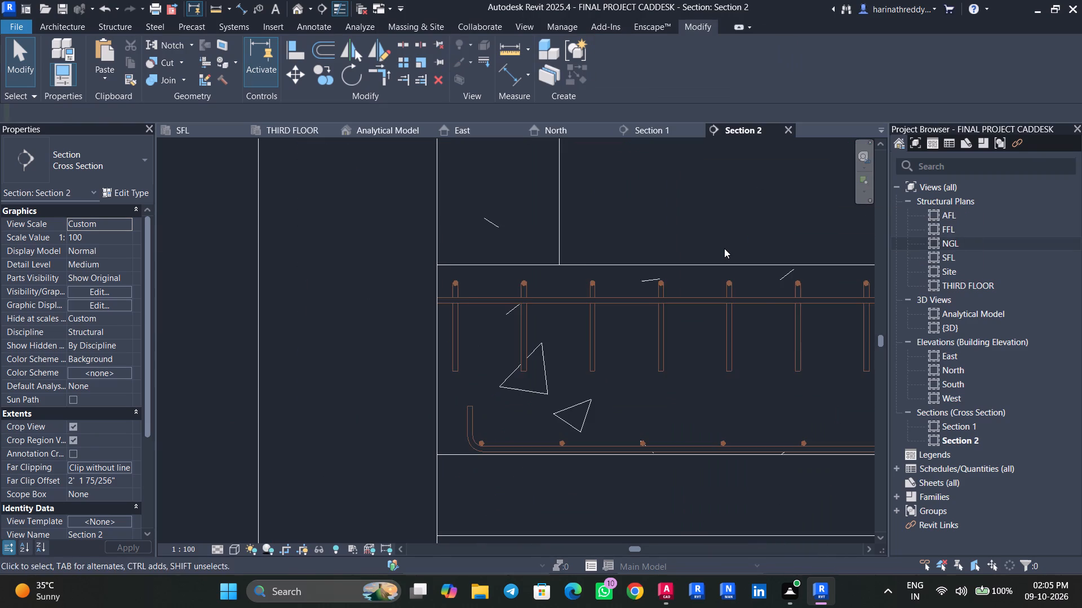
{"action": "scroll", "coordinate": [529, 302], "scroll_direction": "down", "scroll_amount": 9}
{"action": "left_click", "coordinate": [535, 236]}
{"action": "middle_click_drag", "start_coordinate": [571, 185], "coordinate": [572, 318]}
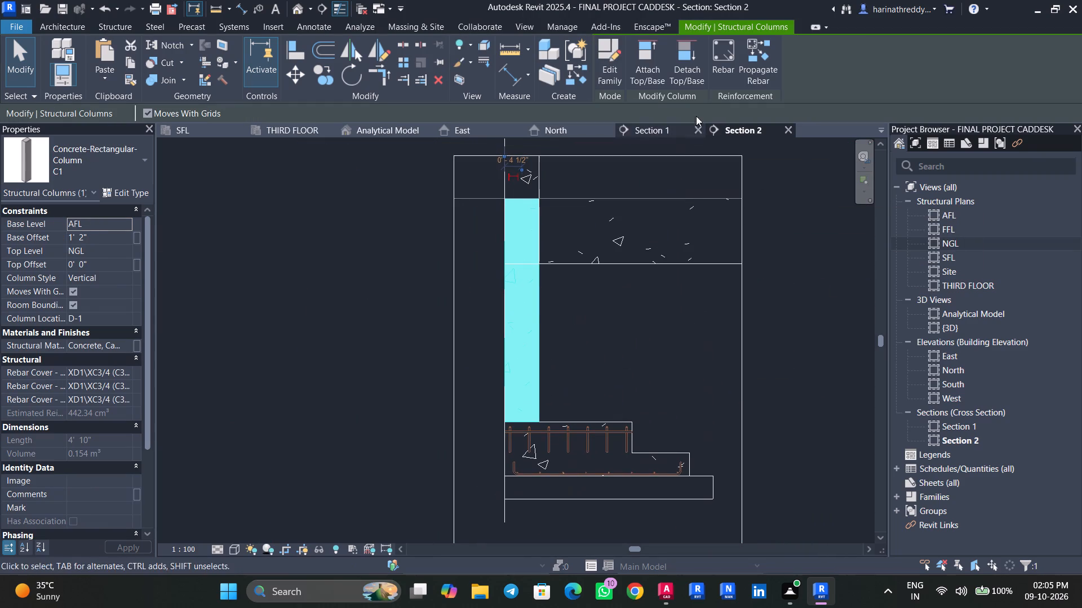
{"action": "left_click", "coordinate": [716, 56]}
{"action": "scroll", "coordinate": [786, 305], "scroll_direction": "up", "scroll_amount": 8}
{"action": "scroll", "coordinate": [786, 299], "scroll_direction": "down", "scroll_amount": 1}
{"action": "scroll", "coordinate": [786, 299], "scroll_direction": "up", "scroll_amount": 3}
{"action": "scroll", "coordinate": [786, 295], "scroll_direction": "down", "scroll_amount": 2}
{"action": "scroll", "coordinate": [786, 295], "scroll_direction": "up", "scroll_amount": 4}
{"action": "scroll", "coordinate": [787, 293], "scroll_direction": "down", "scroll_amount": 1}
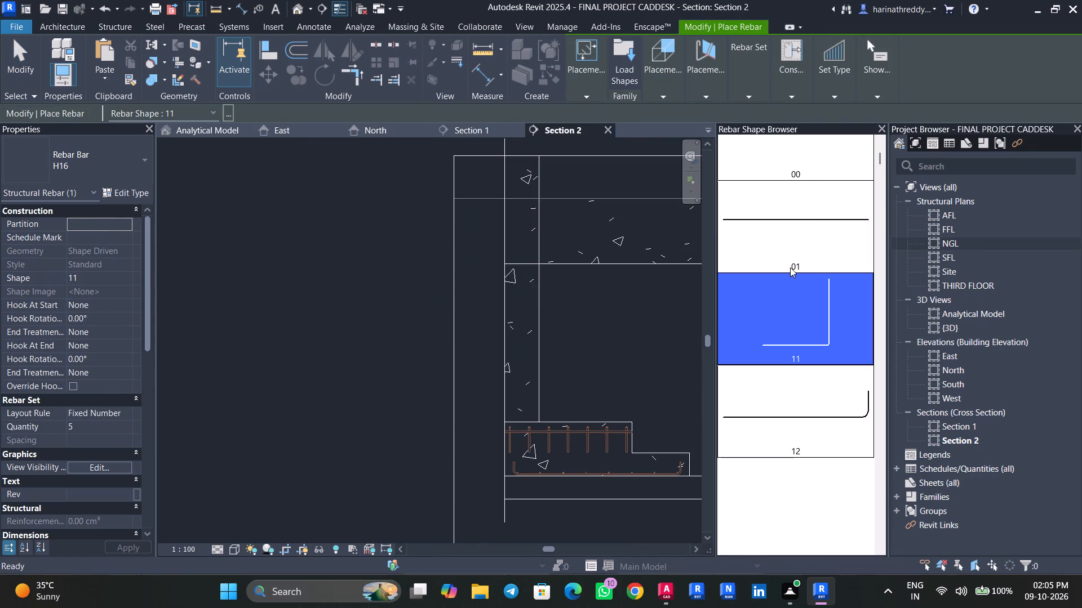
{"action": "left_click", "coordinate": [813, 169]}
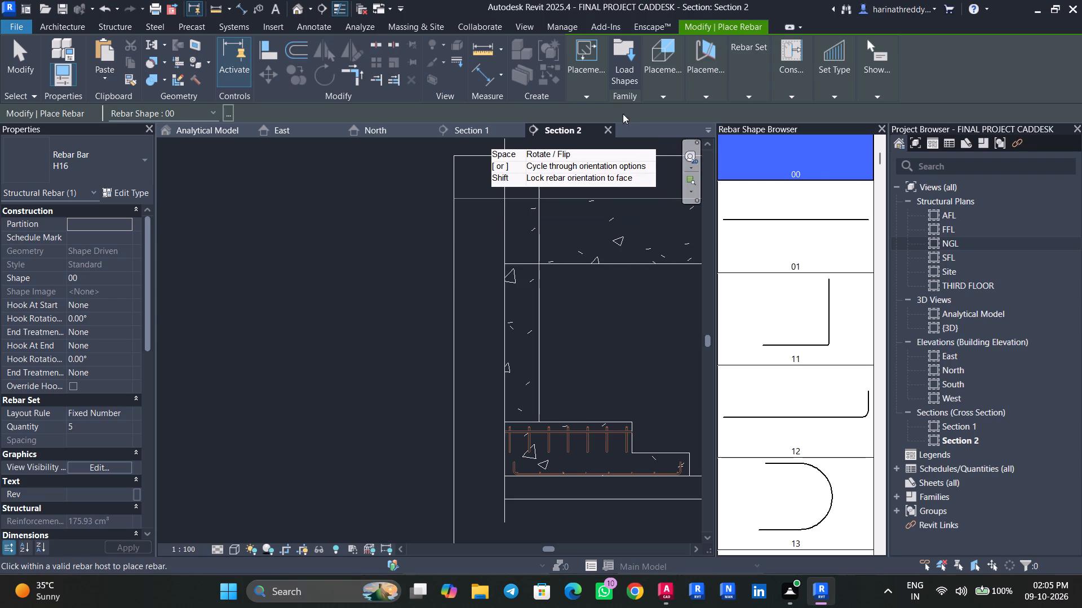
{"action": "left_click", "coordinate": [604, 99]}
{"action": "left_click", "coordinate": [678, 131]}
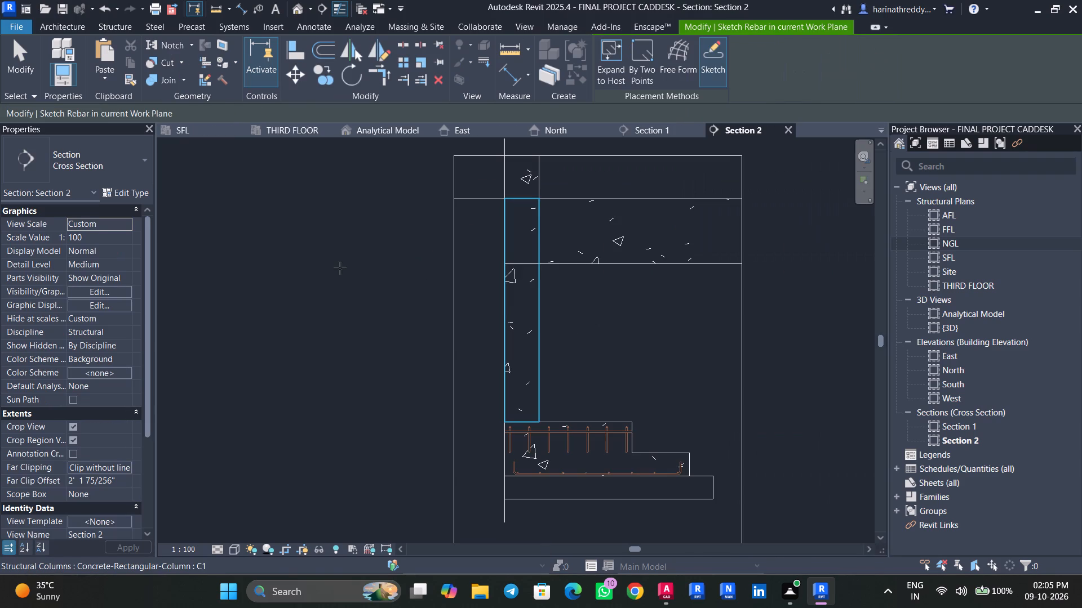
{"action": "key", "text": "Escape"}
Sketch an L-shaped H16 bar in the C1 column from its top cover to just above the footing's bottom mesh, with a leg about 1' 6" long.
{"action": "left_click", "coordinate": [537, 290]}
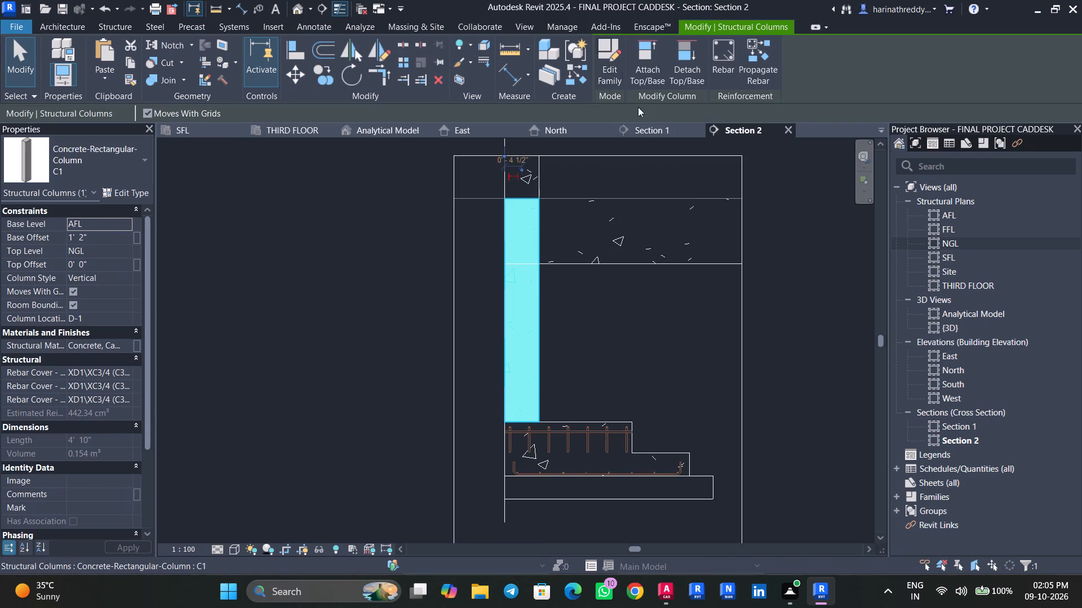
{"action": "left_click", "coordinate": [712, 74]}
{"action": "left_click", "coordinate": [117, 173]}
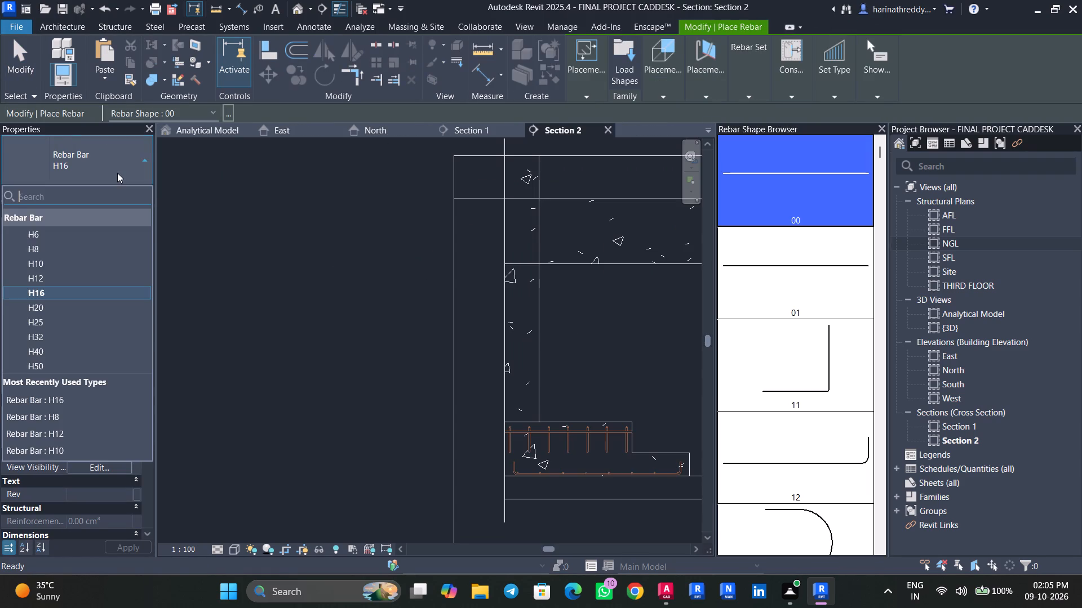
{"action": "left_click", "coordinate": [582, 81]}
{"action": "left_click", "coordinate": [671, 128]}
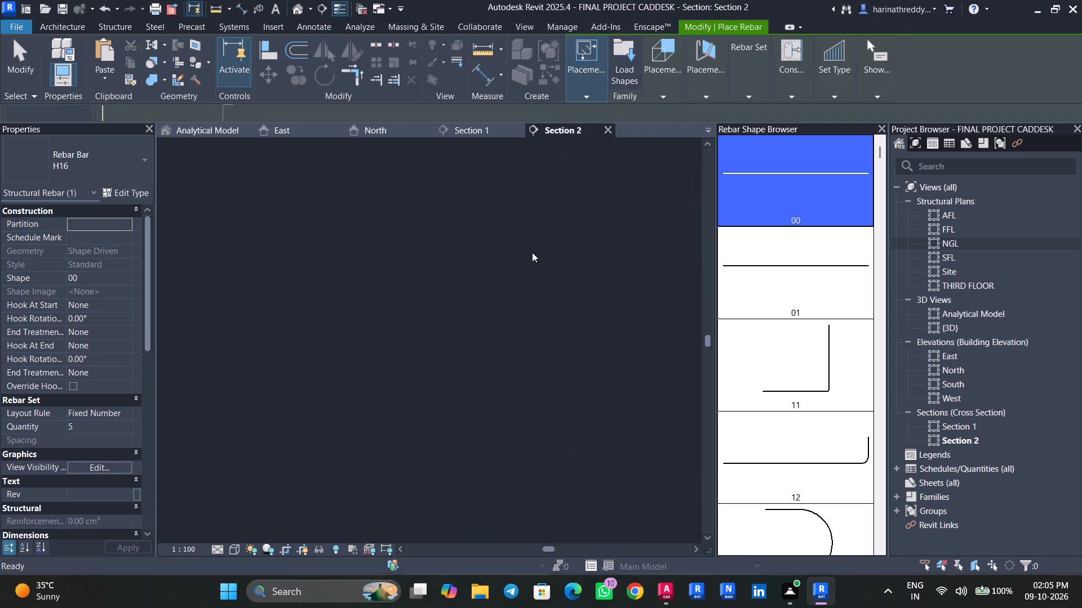
{"action": "left_click", "coordinate": [541, 291]}
{"action": "scroll", "coordinate": [530, 214], "scroll_direction": "up", "scroll_amount": 8}
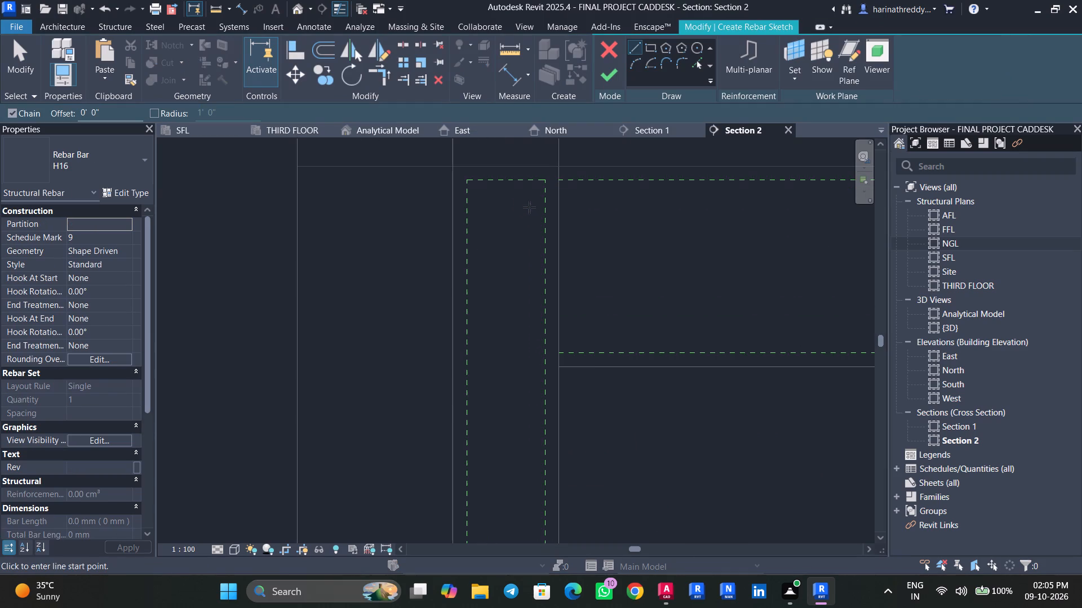
{"action": "left_click", "coordinate": [533, 181]}
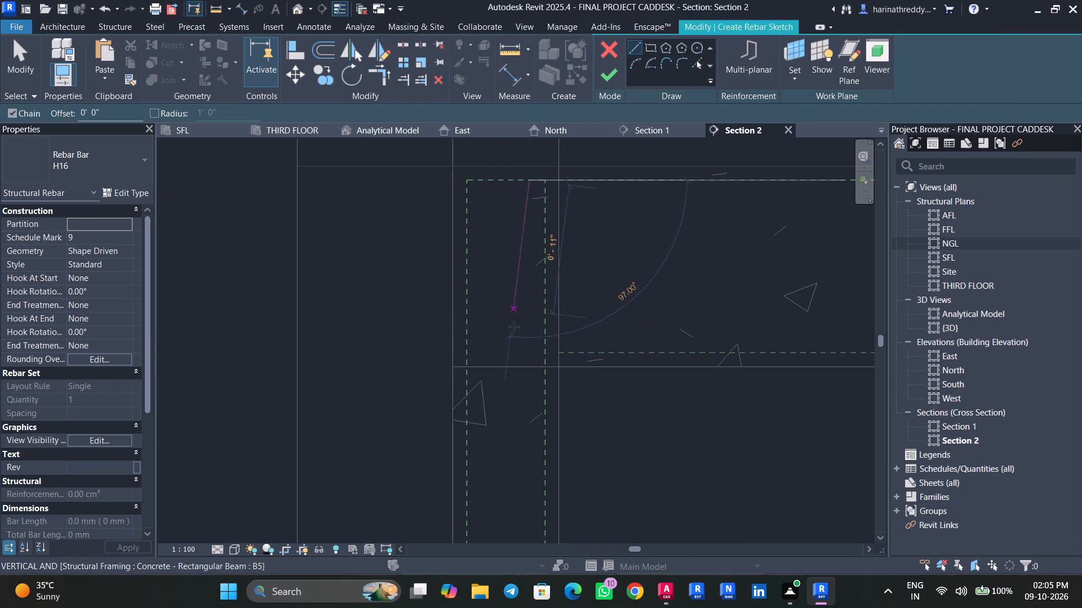
{"action": "middle_click_drag", "start_coordinate": [527, 373], "coordinate": [510, 128]}
{"action": "middle_click_drag", "start_coordinate": [511, 383], "coordinate": [504, 86]}
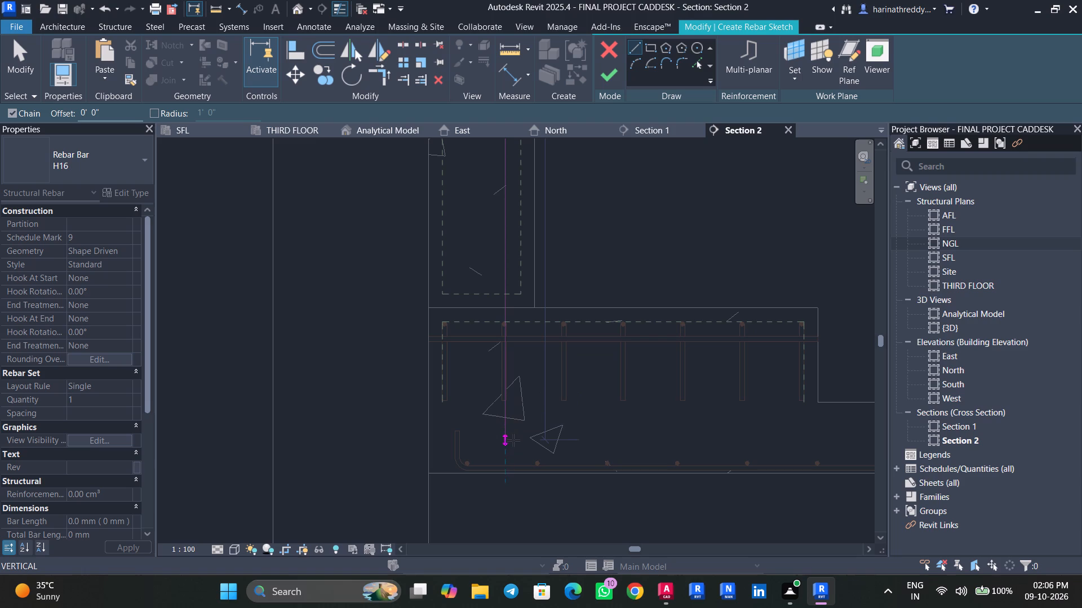
{"action": "left_click", "coordinate": [512, 448]}
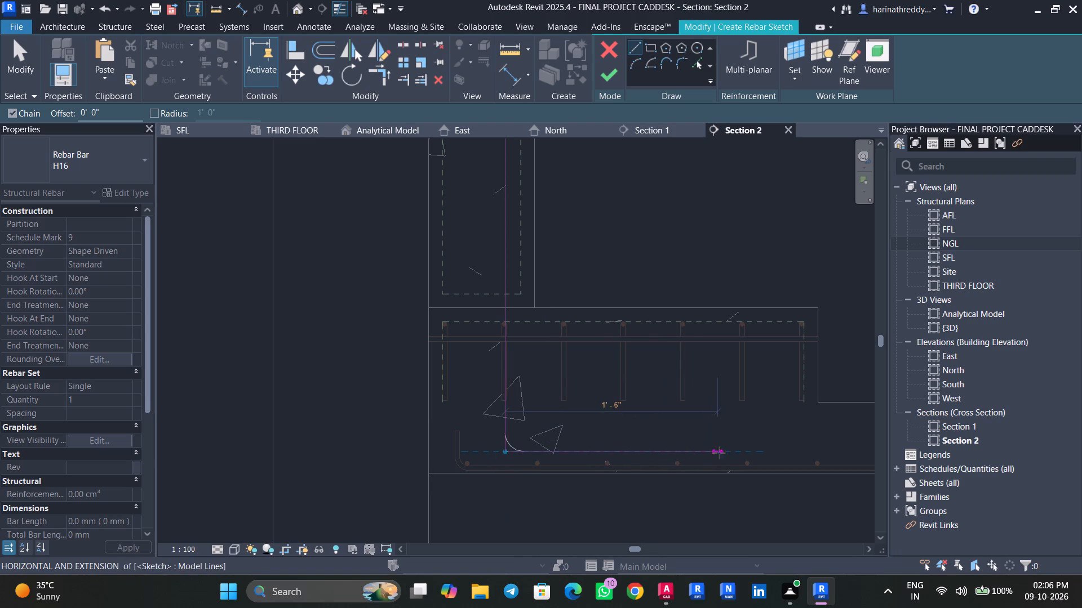
{"action": "left_click", "coordinate": [708, 453]}
{"action": "key", "text": "Escape"}
{"action": "key", "text": "Escape"}
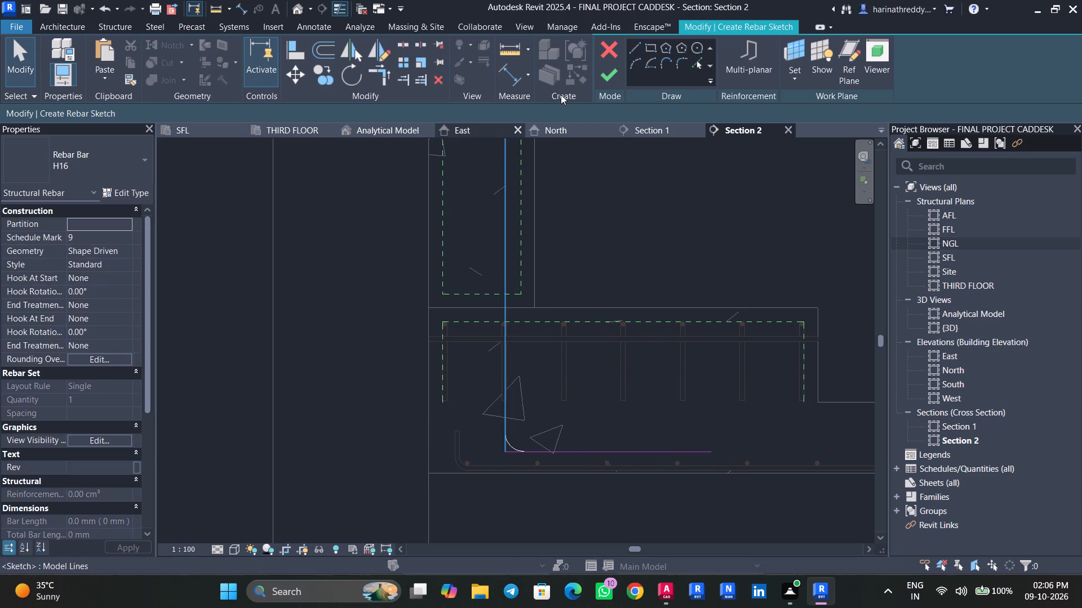
{"action": "left_click", "coordinate": [616, 73]}
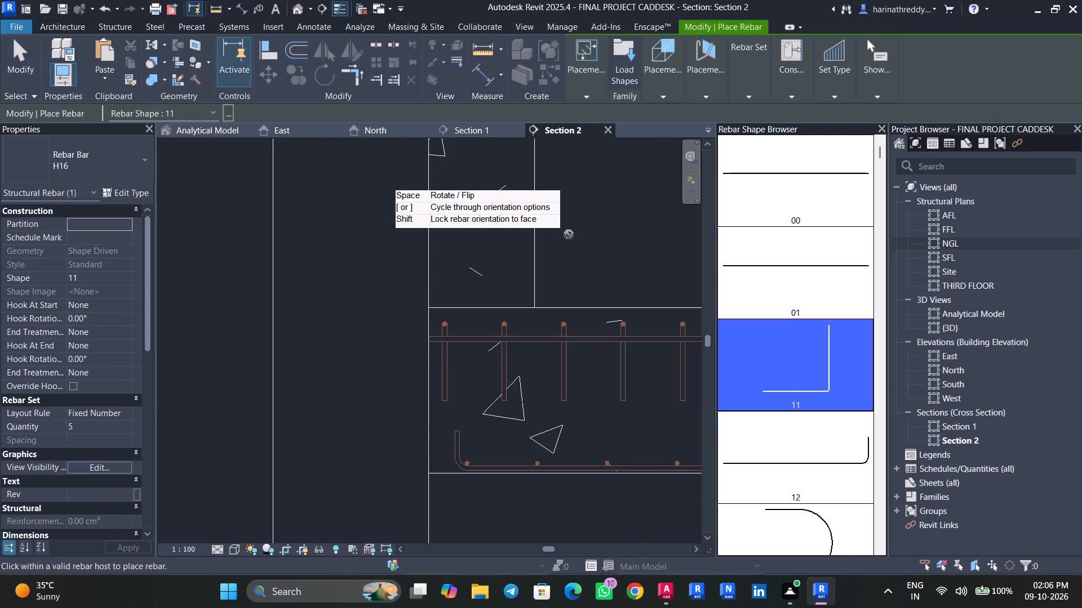
{"action": "key", "text": "Escape"}
{"action": "key", "text": "Escape"}
{"action": "left_click", "coordinate": [525, 243]}
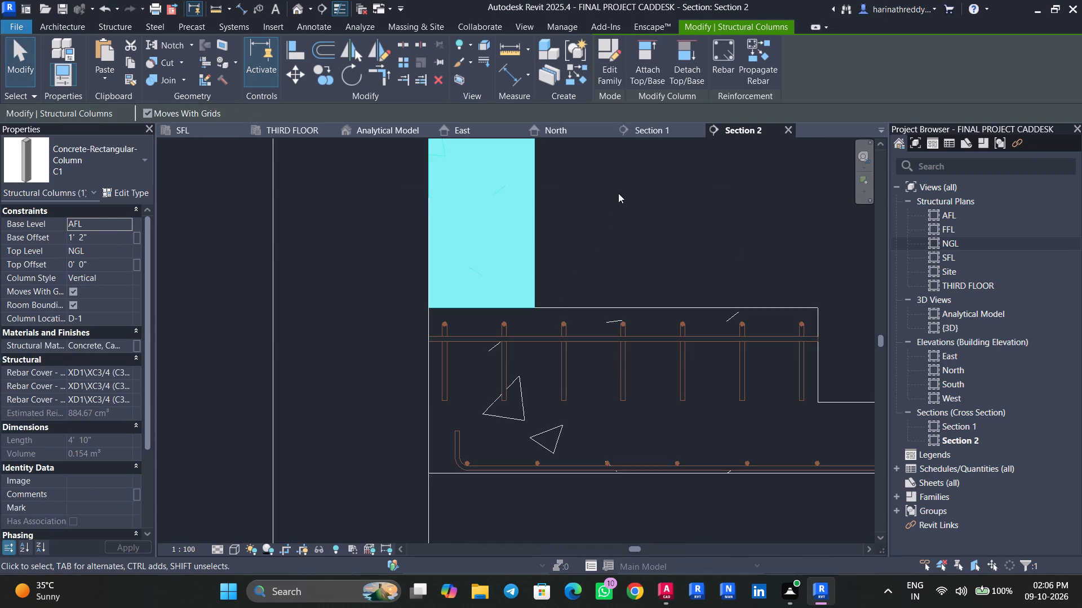
{"action": "key", "text": "Escape"}
{"action": "key", "text": "Escape"}
In the NGL plan, delete one of the two overlapping L-shaped H16 bars at the C1 column.
{"action": "double_click", "coordinate": [950, 245]}
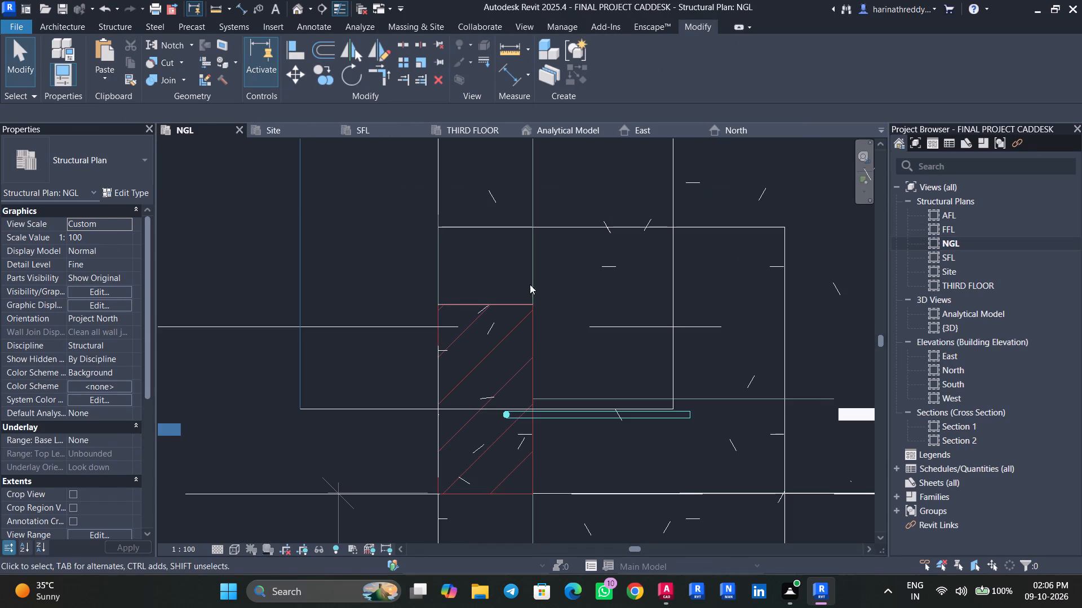
{"action": "scroll", "coordinate": [491, 382], "scroll_direction": "up", "scroll_amount": 5}
{"action": "middle_click_drag", "start_coordinate": [533, 386], "coordinate": [513, 250]}
{"action": "scroll", "coordinate": [513, 263], "scroll_direction": "down", "scroll_amount": 6}
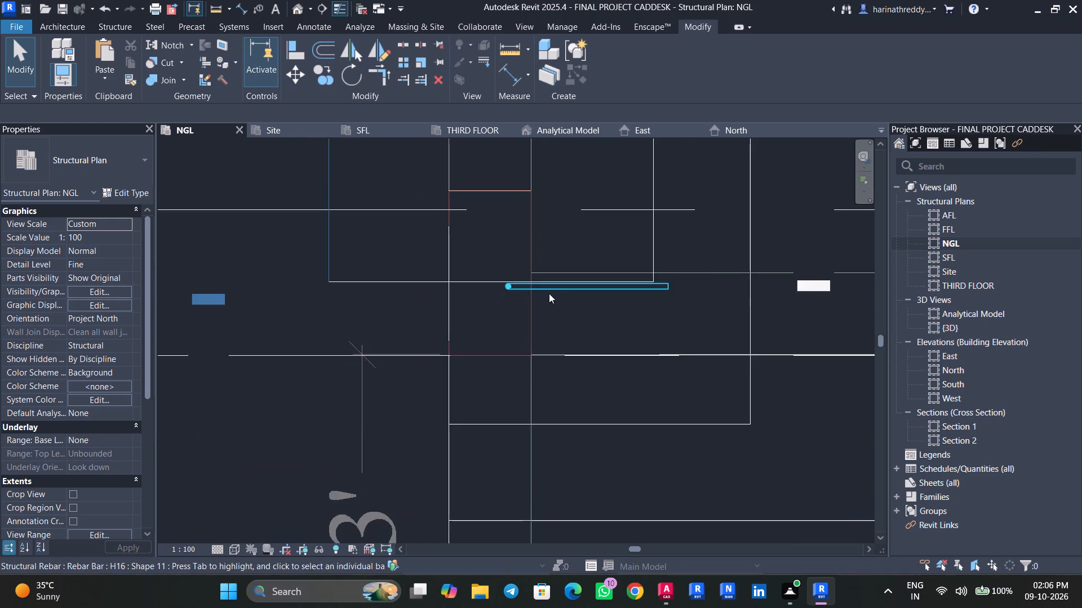
{"action": "scroll", "coordinate": [549, 293], "scroll_direction": "up", "scroll_amount": 1}
{"action": "middle_click_drag", "start_coordinate": [549, 293], "coordinate": [571, 328]}
{"action": "left_click", "coordinate": [579, 319]}
{"action": "key", "text": "Escape"}
{"action": "left_click", "coordinate": [589, 327]}
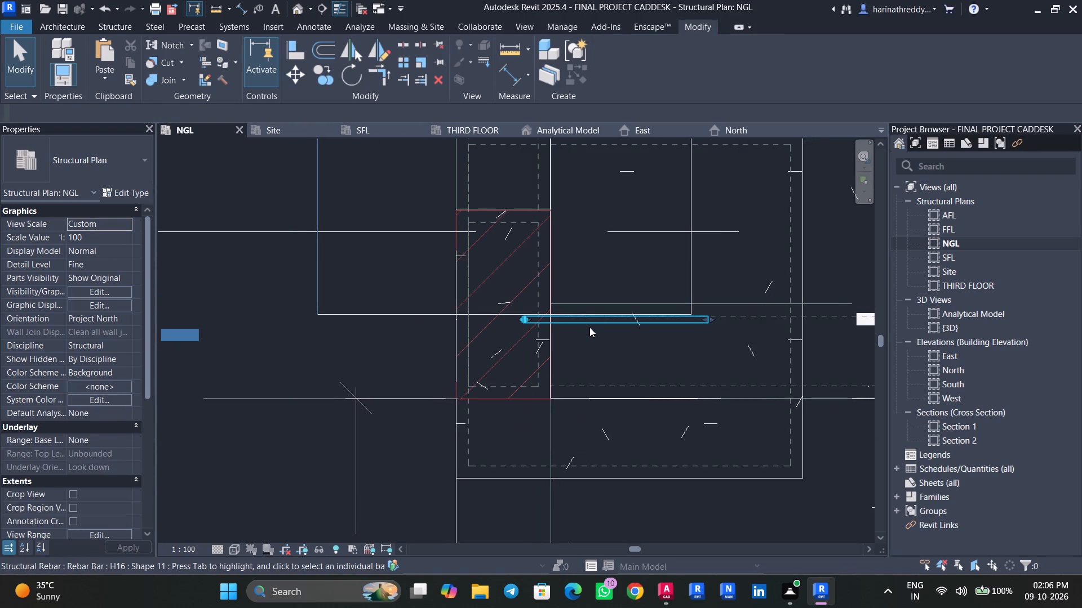
{"action": "scroll", "coordinate": [589, 327], "scroll_direction": "up", "scroll_amount": 2}
{"action": "scroll", "coordinate": [589, 327], "scroll_direction": "down", "scroll_amount": 1}
{"action": "key", "text": "Escape"}
{"action": "key", "text": "Tab"}
{"action": "left_click", "coordinate": [591, 324]}
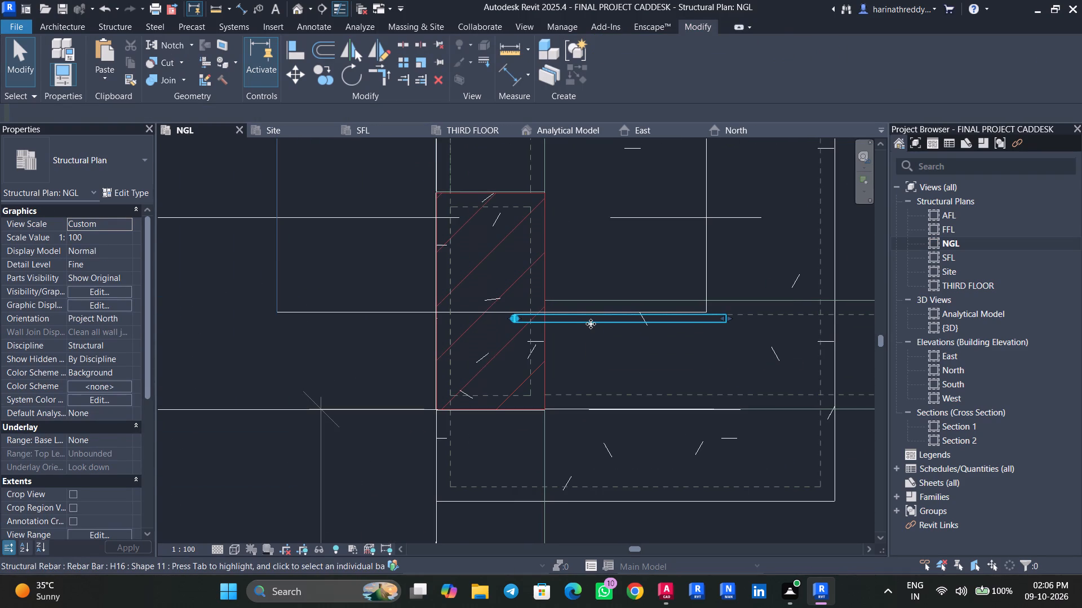
{"action": "key", "text": "Delete"}
Set the remaining L-shaped H16 bar's rebar set layout to Fixed Number with a quantity of 4.
{"action": "scroll", "coordinate": [586, 325], "scroll_direction": "up", "scroll_amount": 3}
{"action": "scroll", "coordinate": [586, 325], "scroll_direction": "down", "scroll_amount": 1}
{"action": "scroll", "coordinate": [586, 325], "scroll_direction": "up", "scroll_amount": 2}
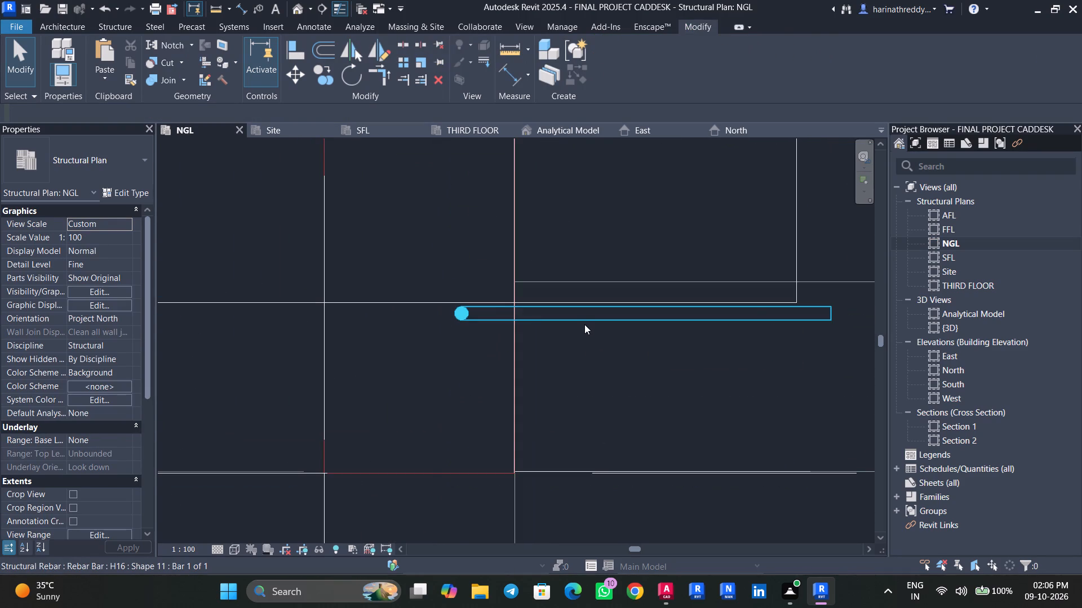
{"action": "left_click", "coordinate": [584, 324]}
{"action": "scroll", "coordinate": [584, 324], "scroll_direction": "down", "scroll_amount": 5}
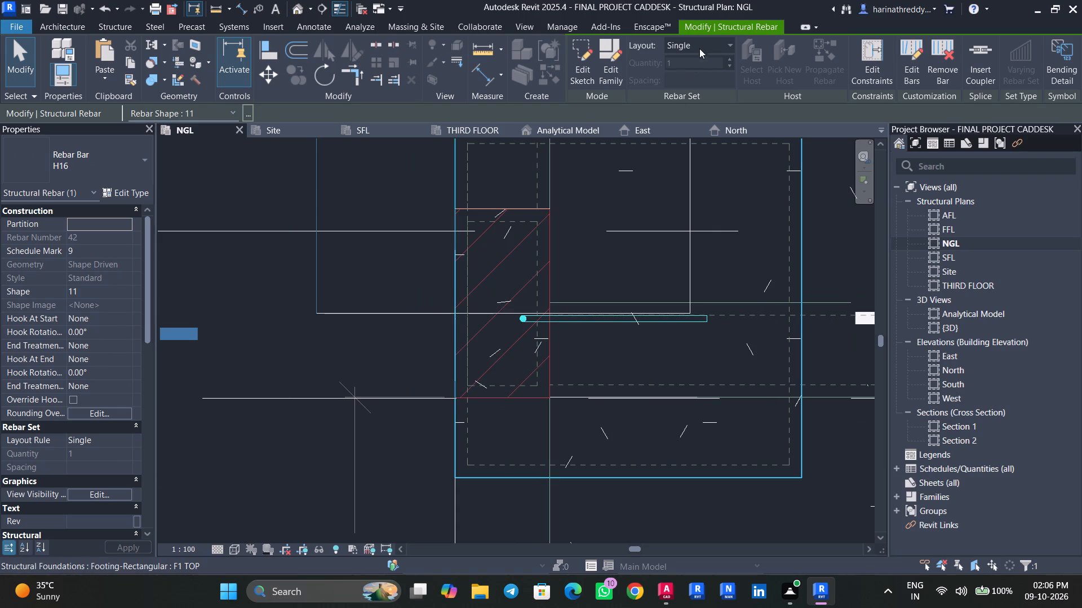
{"action": "left_click", "coordinate": [700, 46]}
{"action": "left_click", "coordinate": [702, 80]}
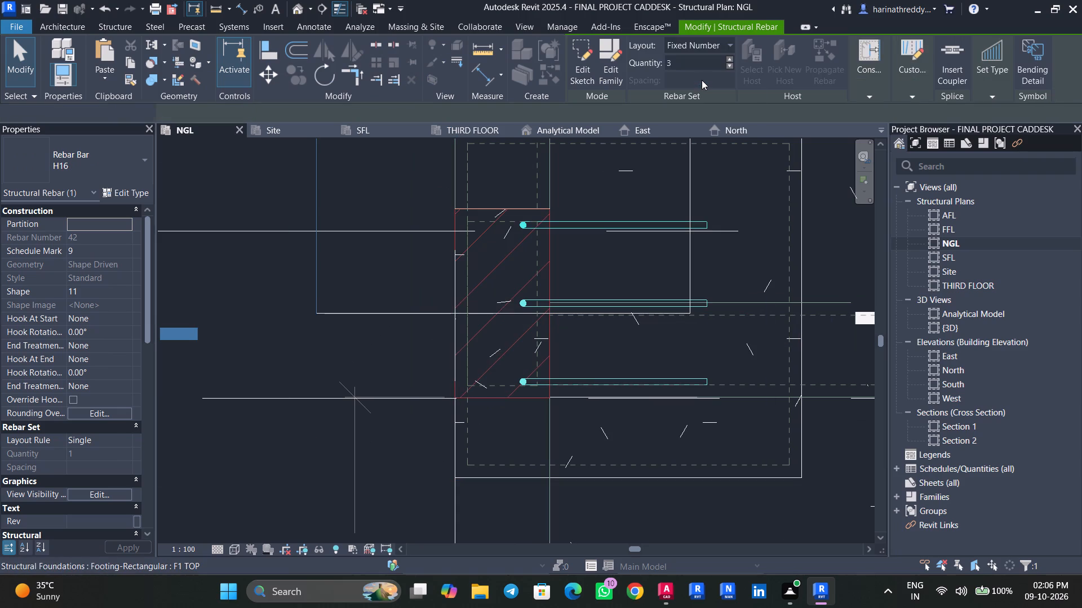
{"action": "left_click", "coordinate": [696, 60]}
{"action": "key", "text": "4"}
{"action": "key", "text": "Return"}
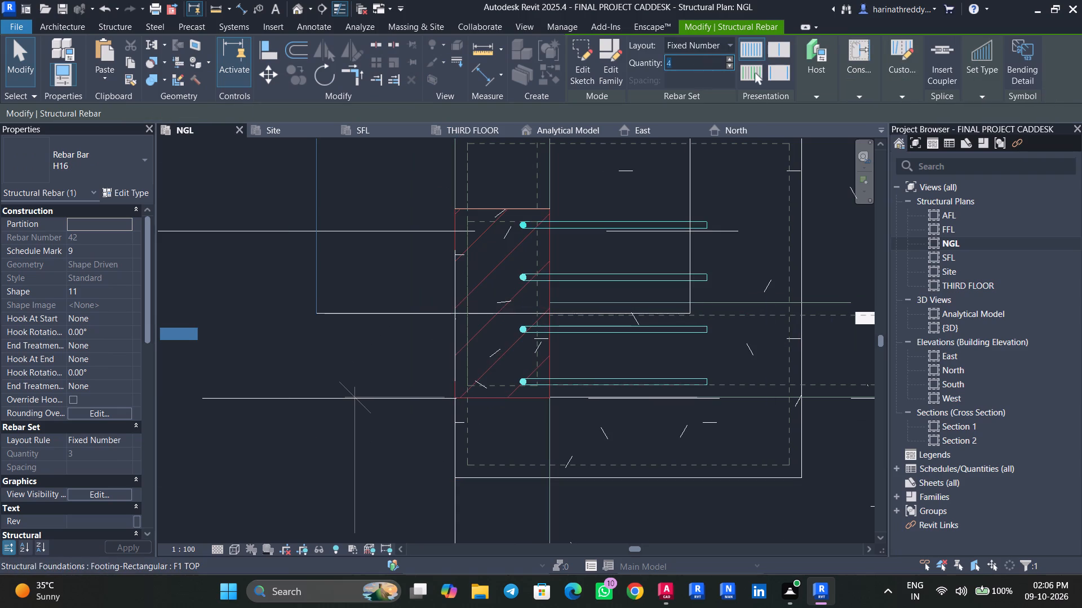
{"action": "key", "text": "Escape"}
{"action": "key", "text": "Escape"}
Select the new bar set in the plan and examine it over the full column height in Section 2.
{"action": "scroll", "coordinate": [555, 334], "scroll_direction": "up", "scroll_amount": 4}
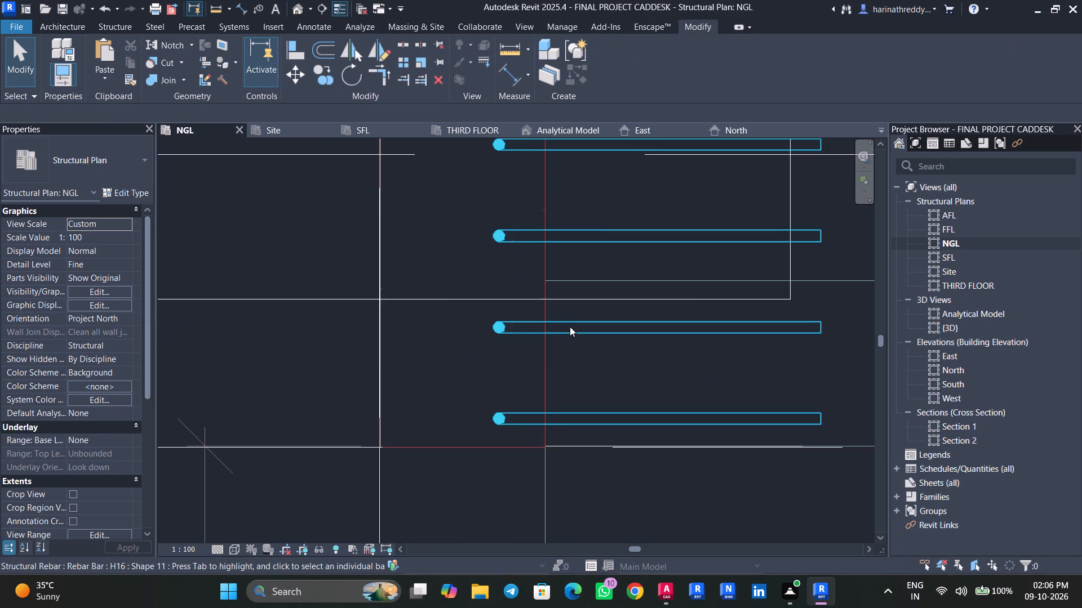
{"action": "left_click", "coordinate": [570, 327]}
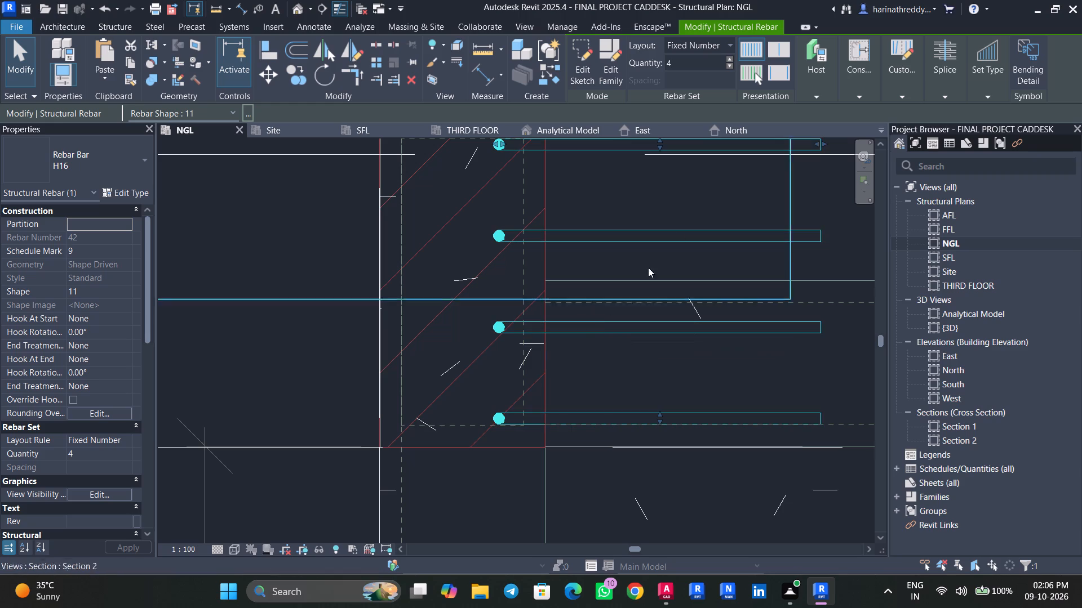
{"action": "double_click", "coordinate": [948, 441]}
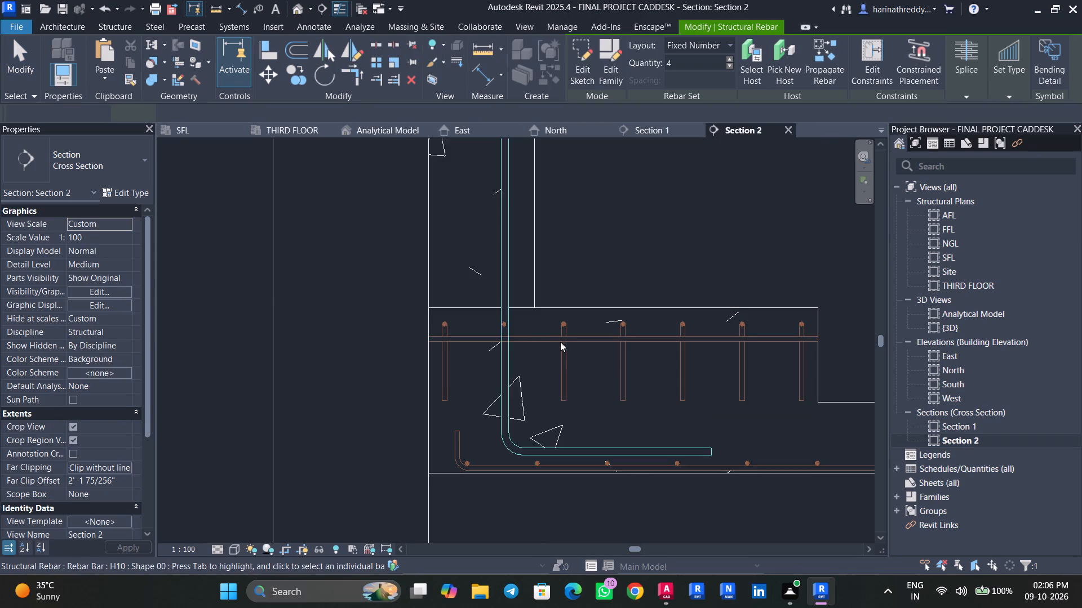
{"action": "scroll", "coordinate": [561, 338], "scroll_direction": "down", "scroll_amount": 5}
{"action": "middle_click_drag", "start_coordinate": [629, 233], "coordinate": [631, 333]}
{"action": "left_click", "coordinate": [651, 283]}
{"action": "middle_click_drag", "start_coordinate": [651, 299], "coordinate": [640, 375]}
{"action": "scroll", "coordinate": [641, 374], "scroll_direction": "down", "scroll_amount": 2}
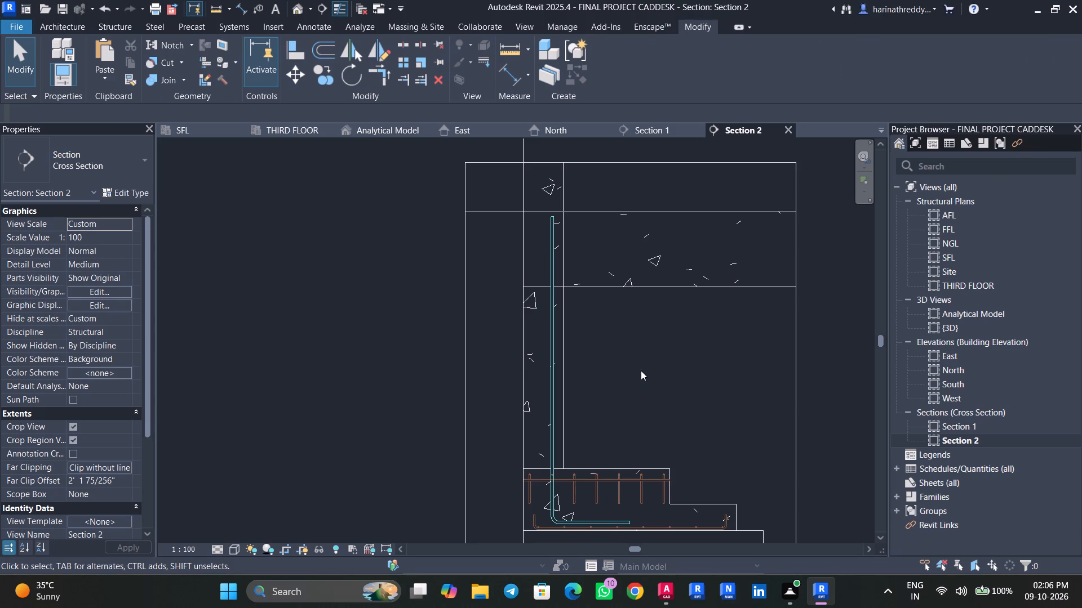
Sketch a straight vertical H16 bar in the C1 column near the face opposite the L-shaped bars, from the top cover to just above the bottom mesh.
{"action": "left_click", "coordinate": [567, 328]}
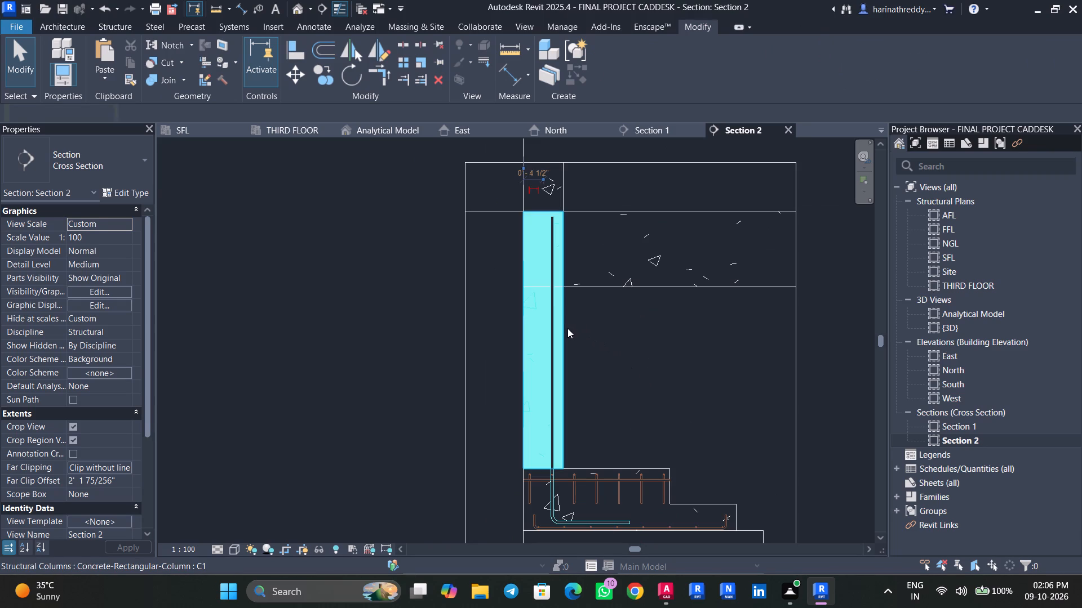
{"action": "left_click", "coordinate": [728, 74]}
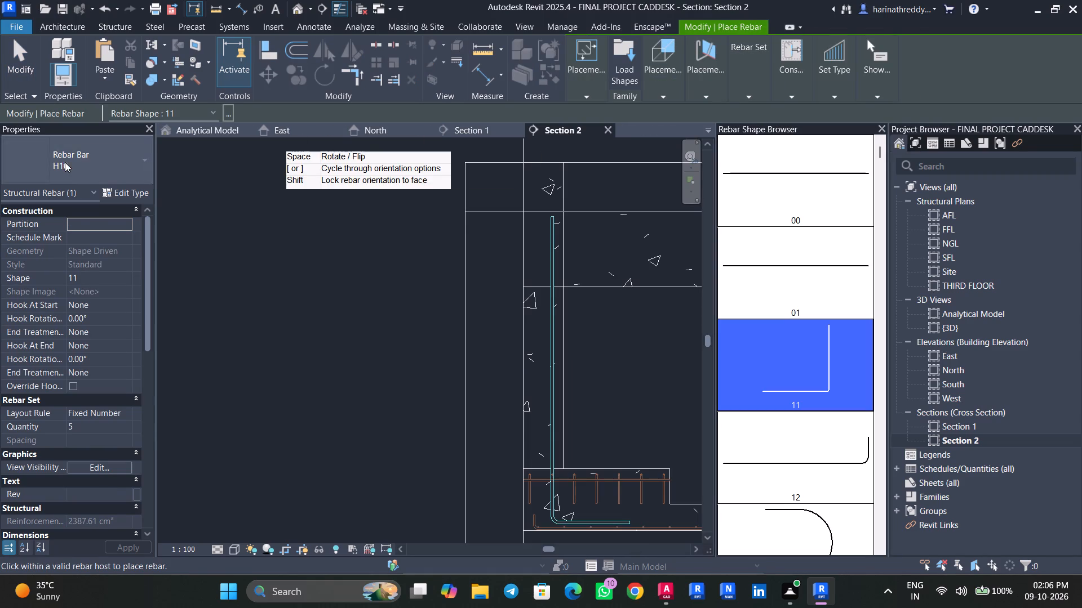
{"action": "left_click", "coordinate": [751, 163]}
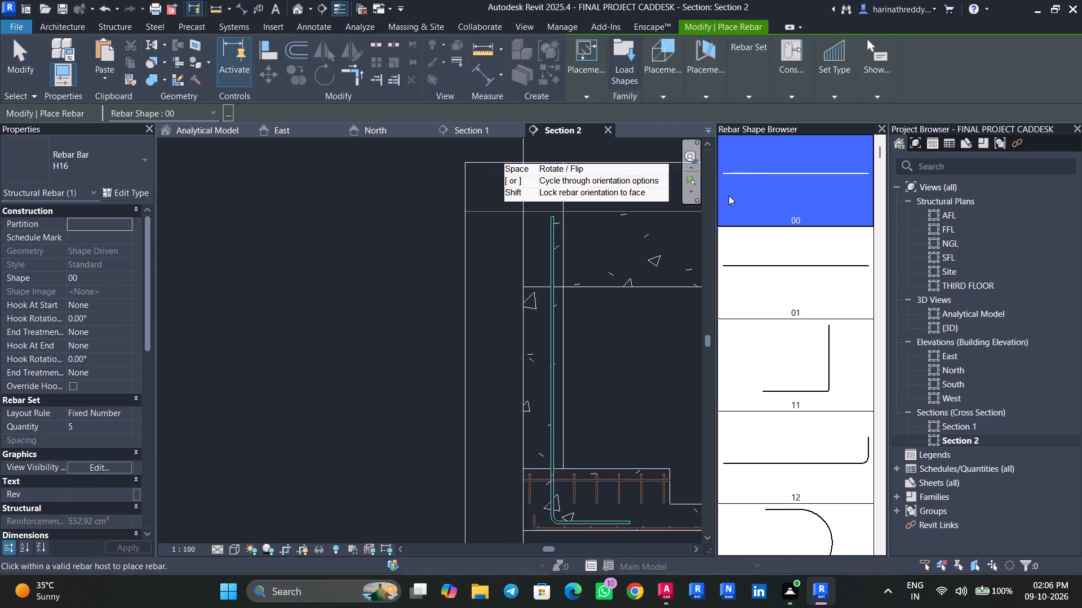
{"action": "left_click", "coordinate": [698, 99]}
{"action": "left_click", "coordinate": [704, 128]}
{"action": "scroll", "coordinate": [518, 260], "scroll_direction": "up", "scroll_amount": 3}
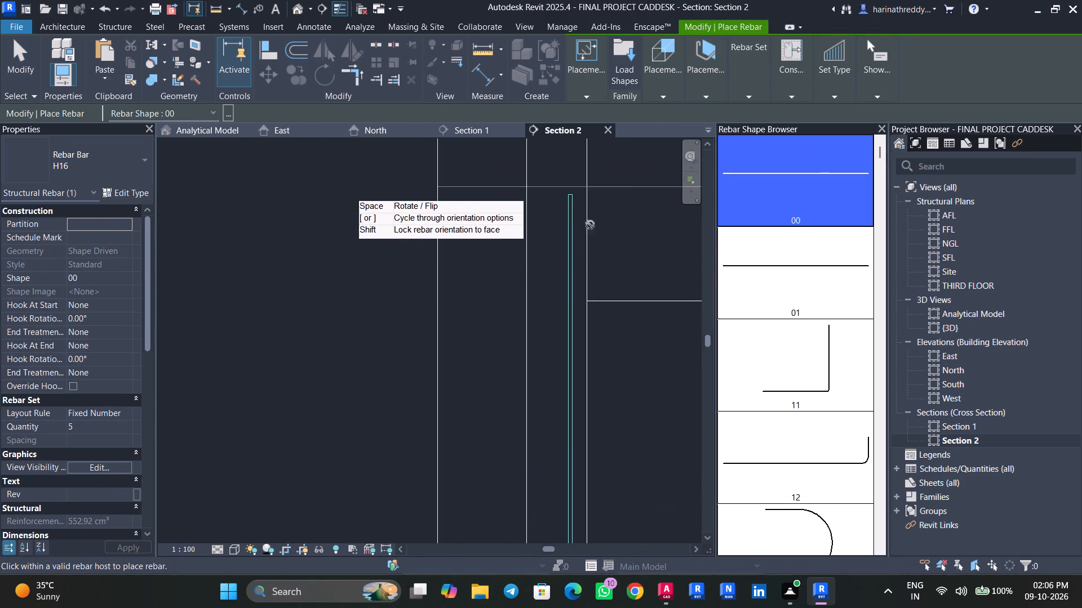
{"action": "left_click", "coordinate": [597, 92]}
{"action": "left_click", "coordinate": [693, 132]}
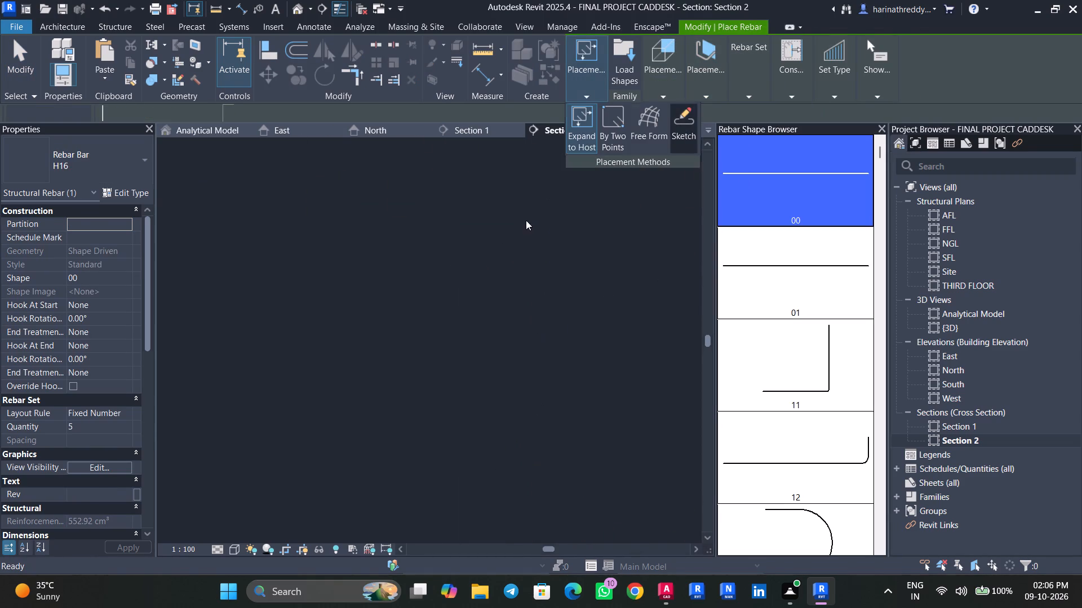
{"action": "left_click", "coordinate": [520, 221]}
{"action": "scroll", "coordinate": [542, 200], "scroll_direction": "up", "scroll_amount": 4}
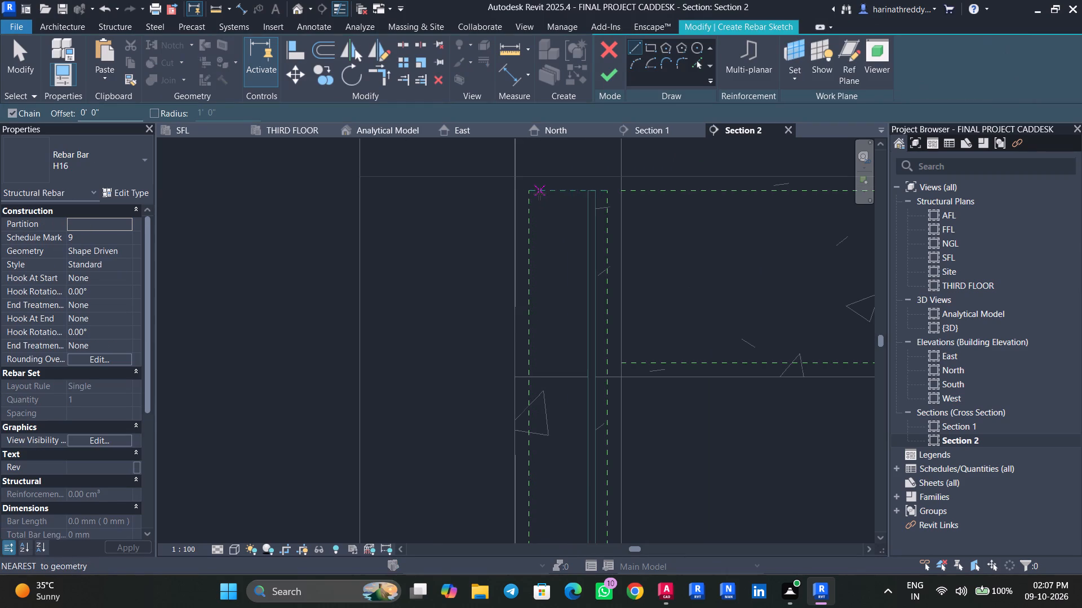
{"action": "left_click_drag", "start_coordinate": [539, 194], "coordinate": [539, 220]}
{"action": "middle_click_drag", "start_coordinate": [542, 455], "coordinate": [529, 154]}
{"action": "middle_click_drag", "start_coordinate": [531, 447], "coordinate": [531, 76]}
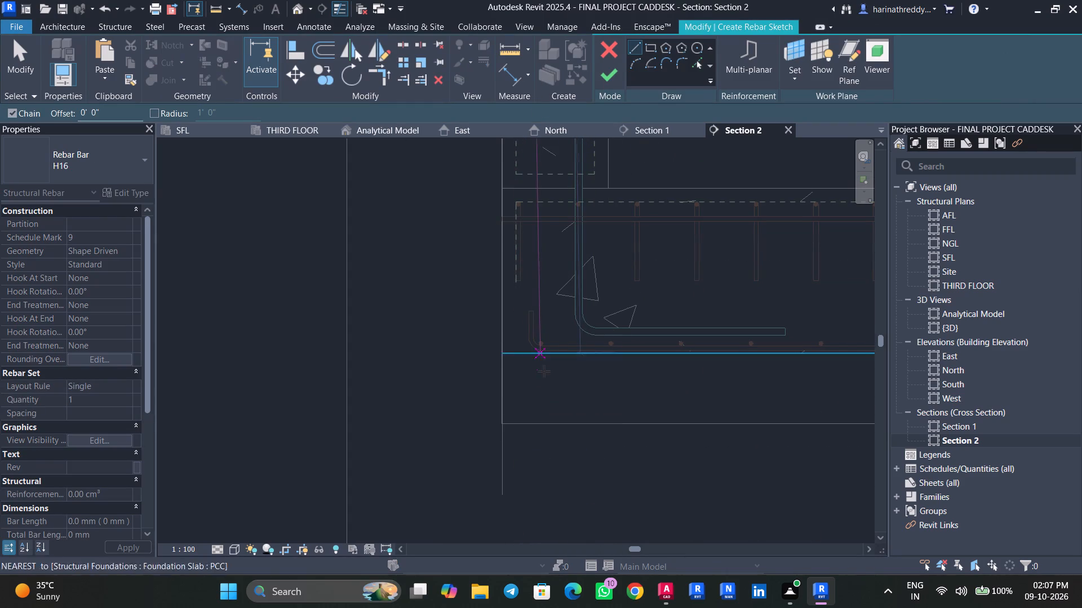
{"action": "scroll", "coordinate": [532, 339], "scroll_direction": "up", "scroll_amount": 5}
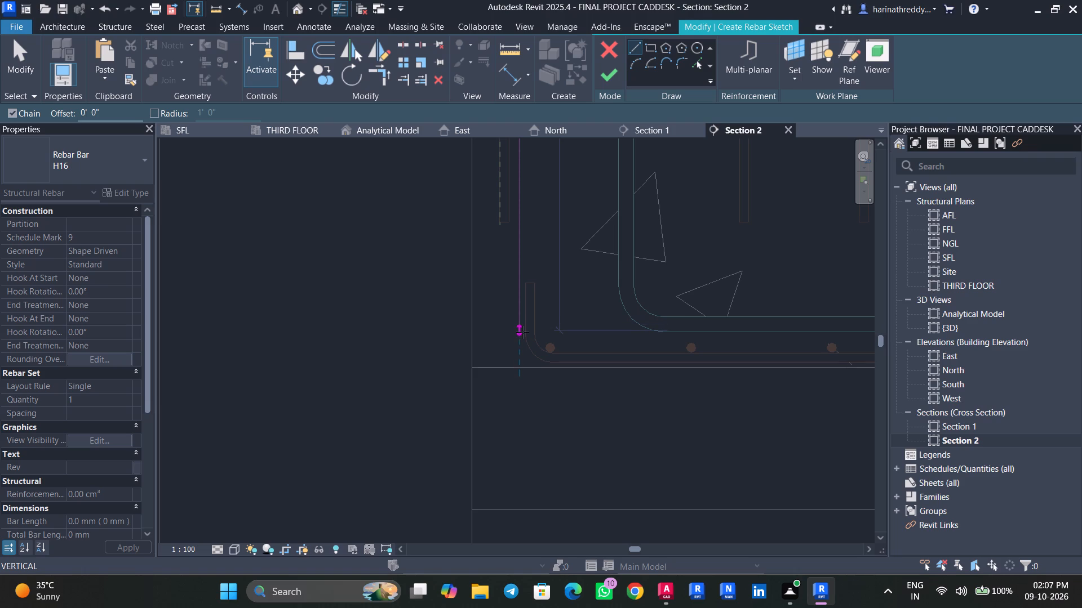
{"action": "left_click", "coordinate": [522, 332]}
{"action": "key", "text": "Escape"}
{"action": "key", "text": "Escape"}
{"action": "left_click", "coordinate": [607, 83]}
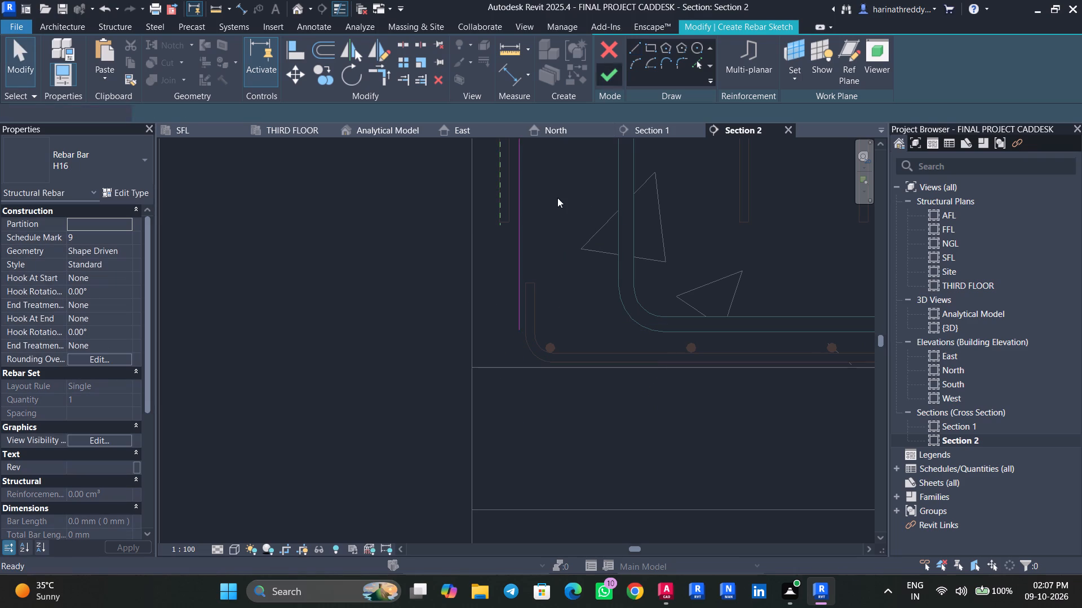
Set the straight vertical H16 bar's rebar set layout to Fixed Number with a quantity of 4.
{"action": "key", "text": "Escape"}
{"action": "key", "text": "Escape"}
{"action": "left_click", "coordinate": [528, 247]}
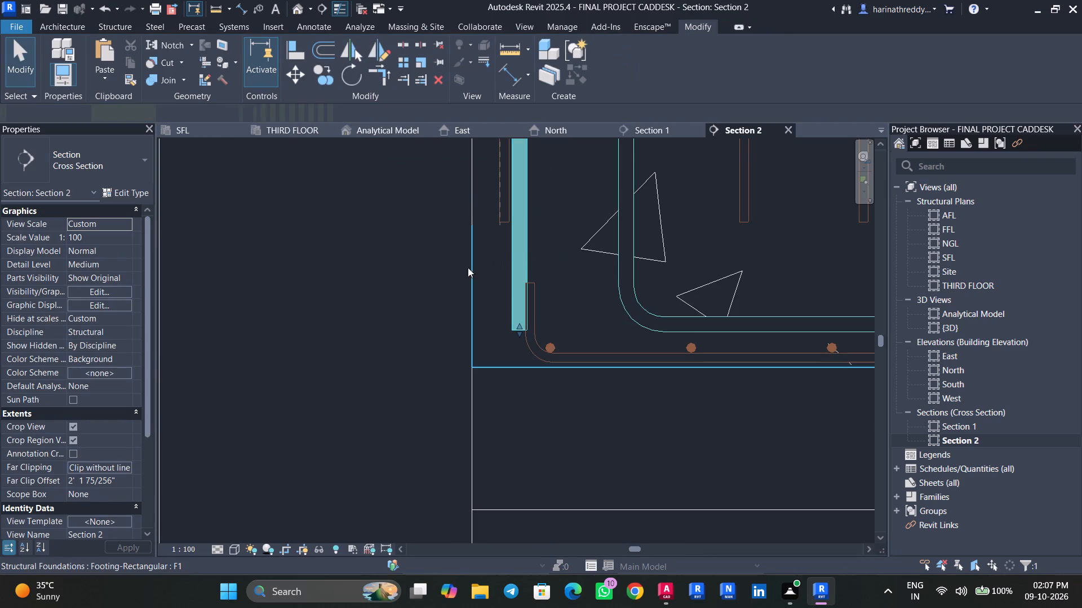
{"action": "left_click", "coordinate": [121, 436]}
{"action": "left_click", "coordinate": [120, 444]}
{"action": "left_click", "coordinate": [124, 443]}
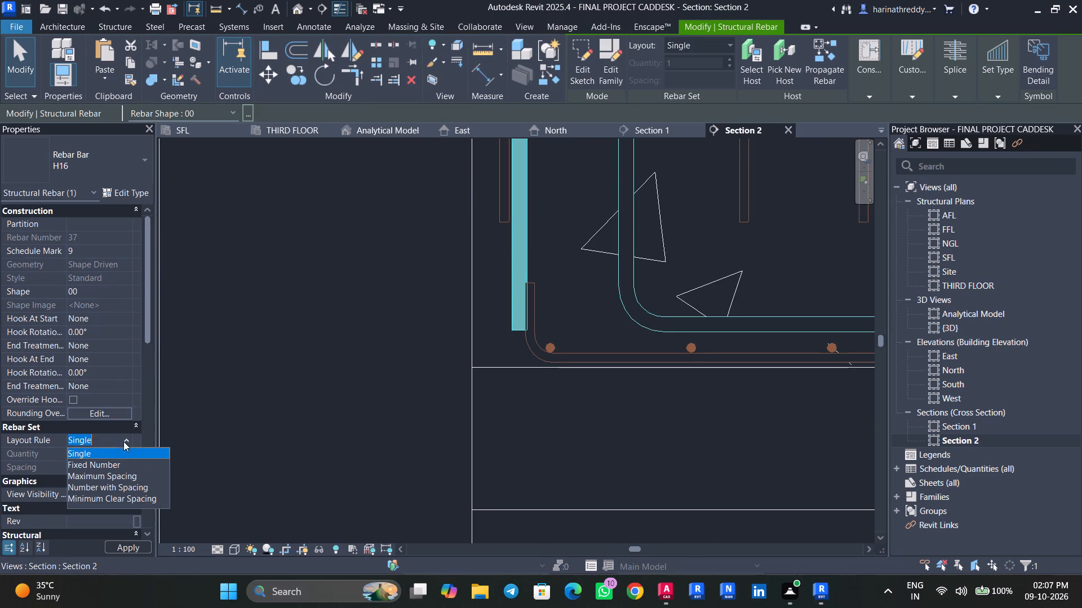
{"action": "left_click", "coordinate": [110, 466]}
{"action": "left_click", "coordinate": [115, 454]}
{"action": "key", "text": "4"}
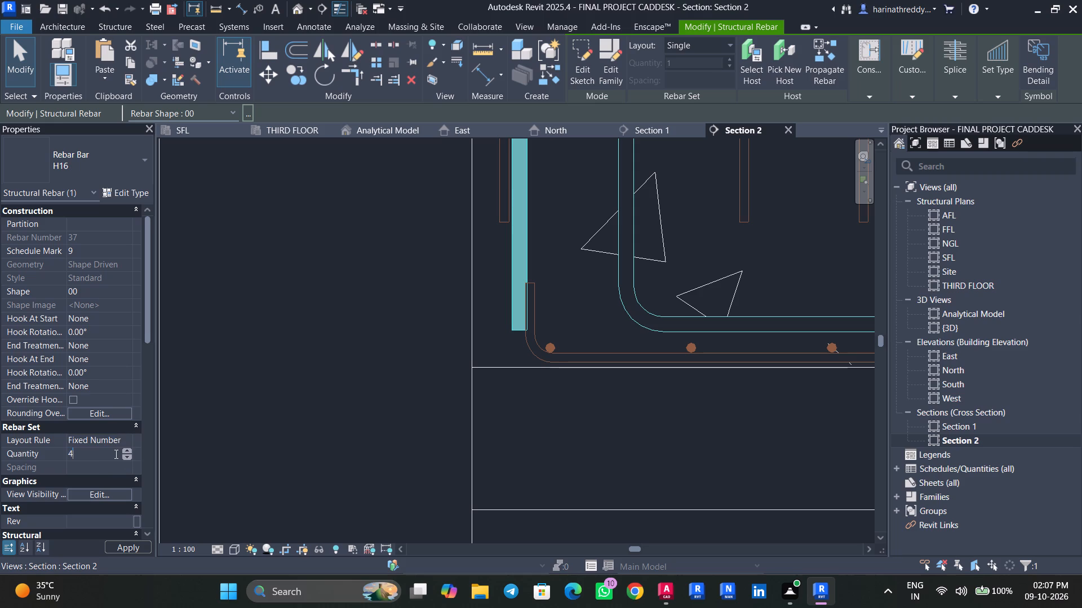
{"action": "key", "text": "Return"}
{"action": "key", "text": "Escape"}
{"action": "key", "text": "Escape"}
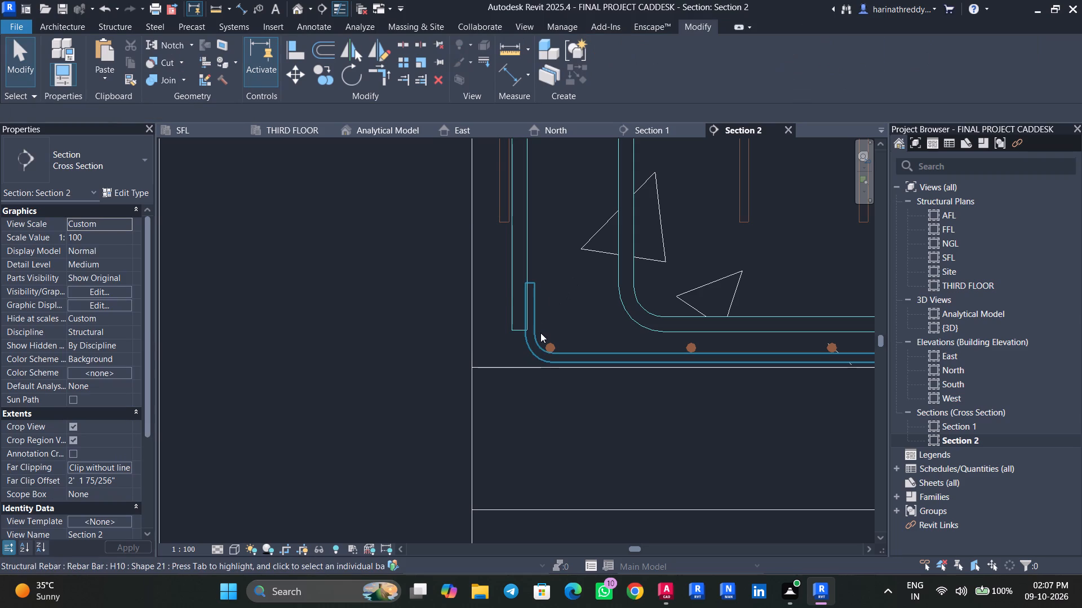
Shift the upturned end of the H10 bottom mesh bar inward, clear of the straight H16 column bar.
{"action": "left_click", "coordinate": [540, 333]}
{"action": "scroll", "coordinate": [534, 312], "scroll_direction": "up", "scroll_amount": 10}
{"action": "left_click_drag", "start_coordinate": [528, 295], "coordinate": [538, 295]}
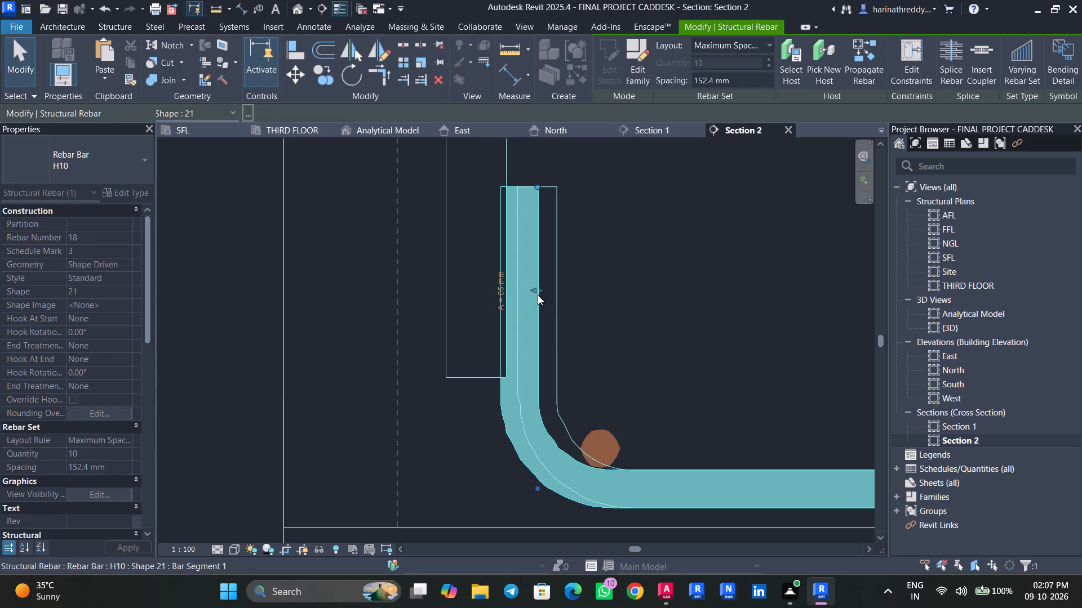
{"action": "scroll", "coordinate": [544, 291], "scroll_direction": "down", "scroll_amount": 4}
{"action": "key", "text": "Escape"}
Shorten the straight horizontal H10 bar in the F1 TOP footing at both ends so it stops inside the concrete faces.
{"action": "middle_click_drag", "start_coordinate": [583, 249], "coordinate": [594, 391]}
{"action": "scroll", "coordinate": [592, 392], "scroll_direction": "down", "scroll_amount": 4}
{"action": "middle_click_drag", "start_coordinate": [588, 316], "coordinate": [562, 470]}
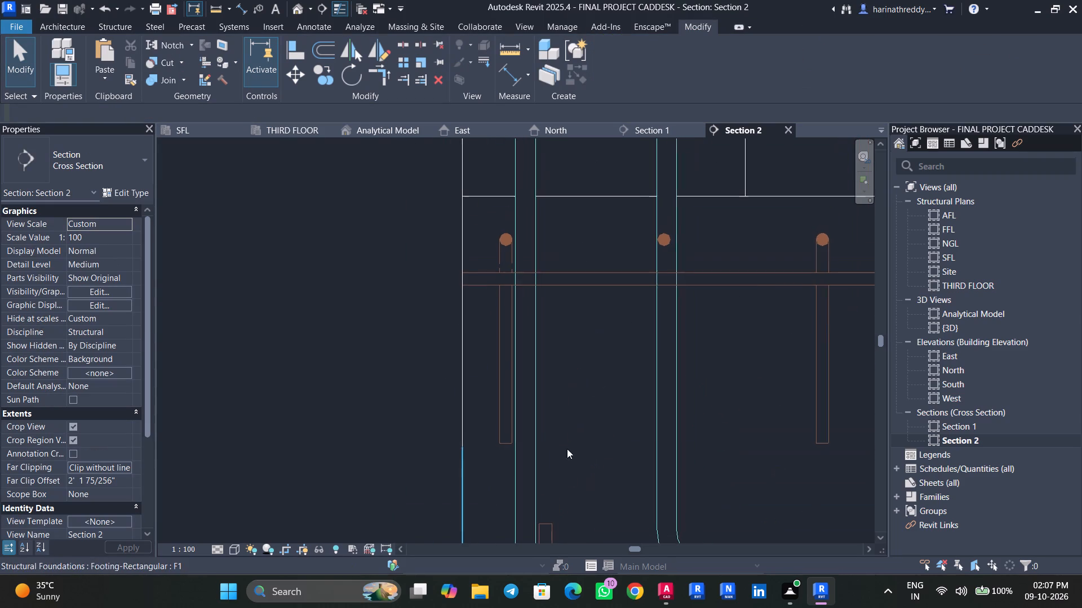
{"action": "scroll", "coordinate": [572, 371], "scroll_direction": "down", "scroll_amount": 8}
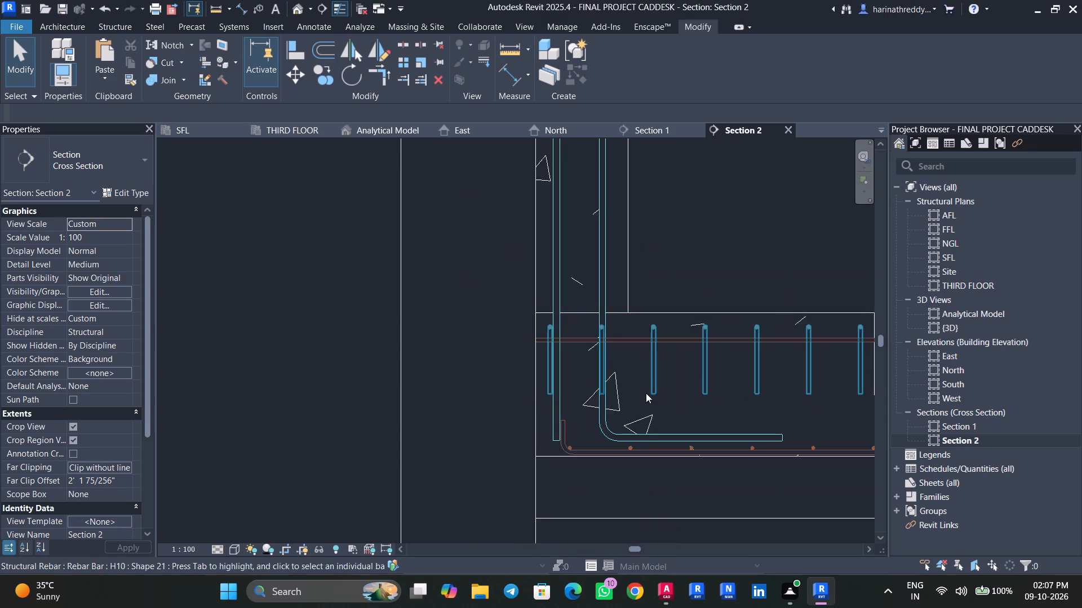
{"action": "middle_click_drag", "start_coordinate": [646, 393], "coordinate": [520, 414]}
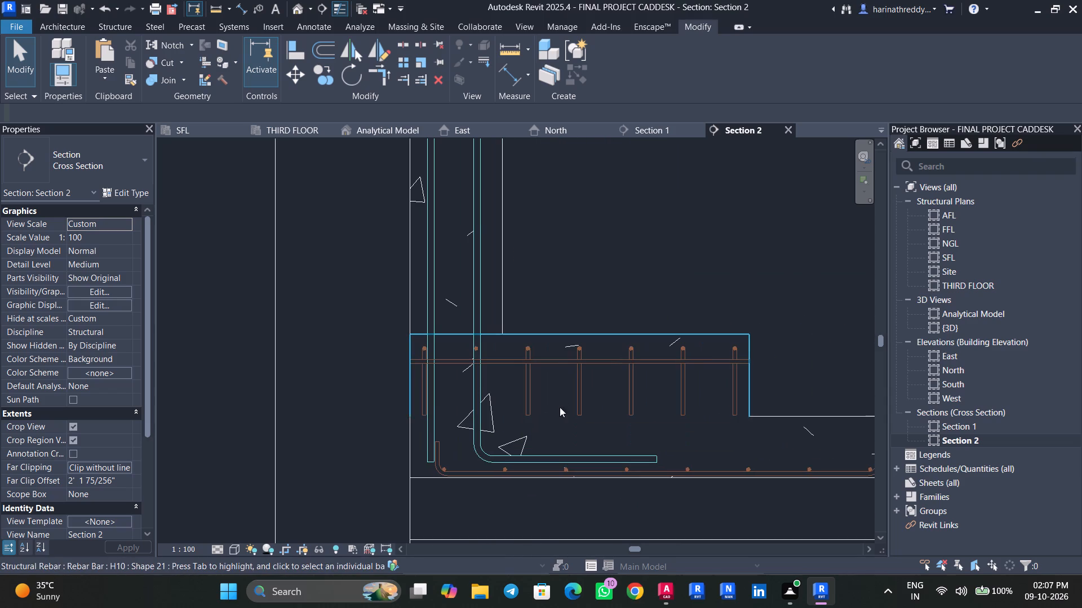
{"action": "left_click", "coordinate": [547, 364]}
{"action": "scroll", "coordinate": [733, 372], "scroll_direction": "up", "scroll_amount": 5}
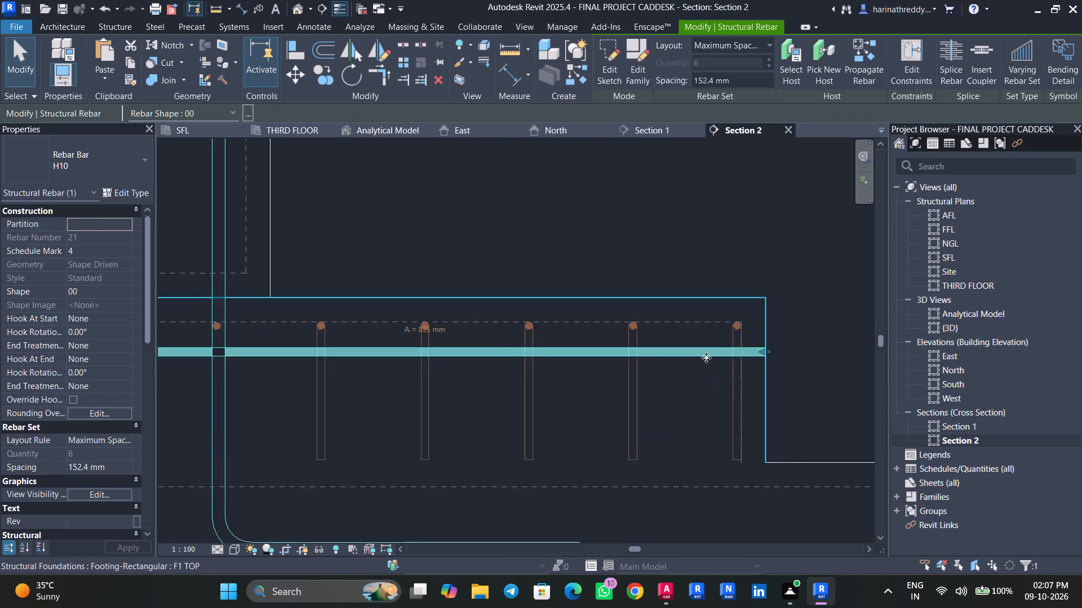
{"action": "scroll", "coordinate": [706, 357], "scroll_direction": "up", "scroll_amount": 8}
{"action": "left_click_drag", "start_coordinate": [762, 369], "coordinate": [744, 369]}
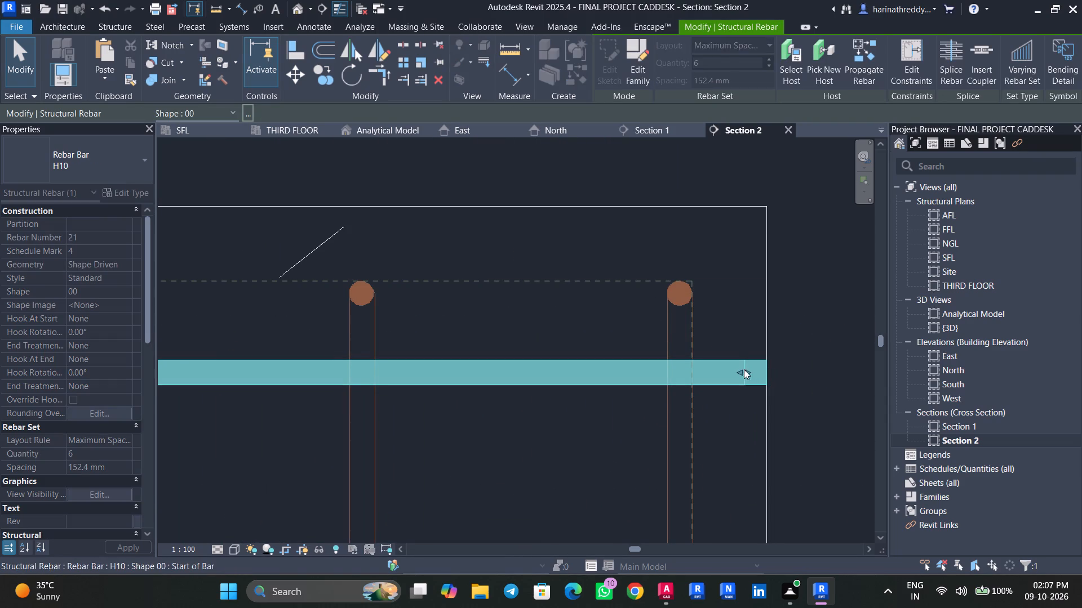
{"action": "left_click_drag", "start_coordinate": [744, 370], "coordinate": [736, 370]}
{"action": "scroll", "coordinate": [738, 369], "scroll_direction": "down", "scroll_amount": 15}
{"action": "scroll", "coordinate": [485, 365], "scroll_direction": "up", "scroll_amount": 2}
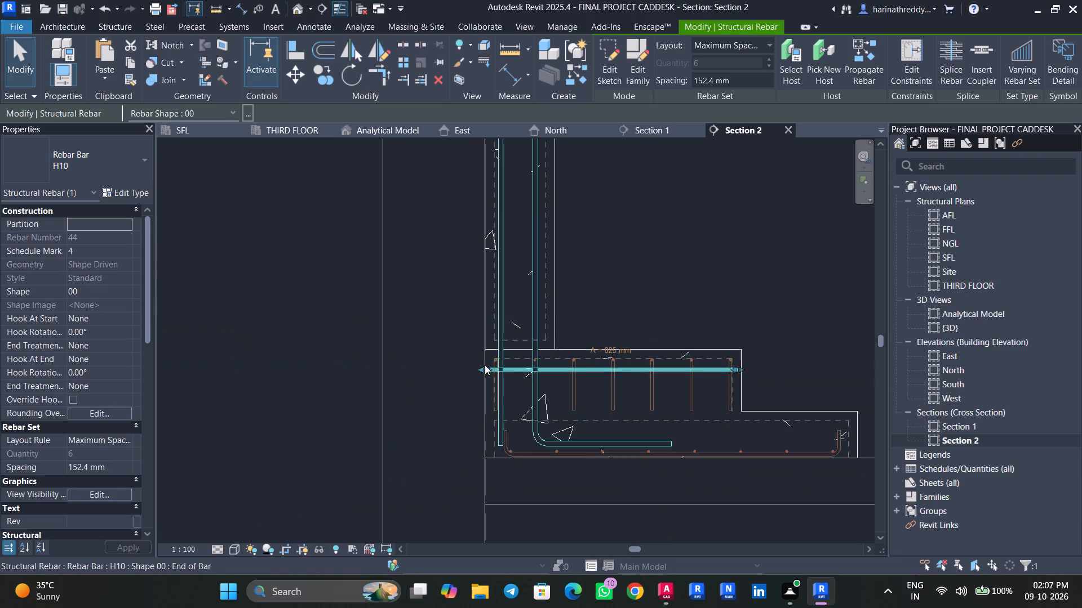
{"action": "scroll", "coordinate": [485, 365], "scroll_direction": "up", "scroll_amount": 13}
{"action": "left_click_drag", "start_coordinate": [476, 390], "coordinate": [505, 391]}
{"action": "left_click_drag", "start_coordinate": [503, 390], "coordinate": [501, 390]}
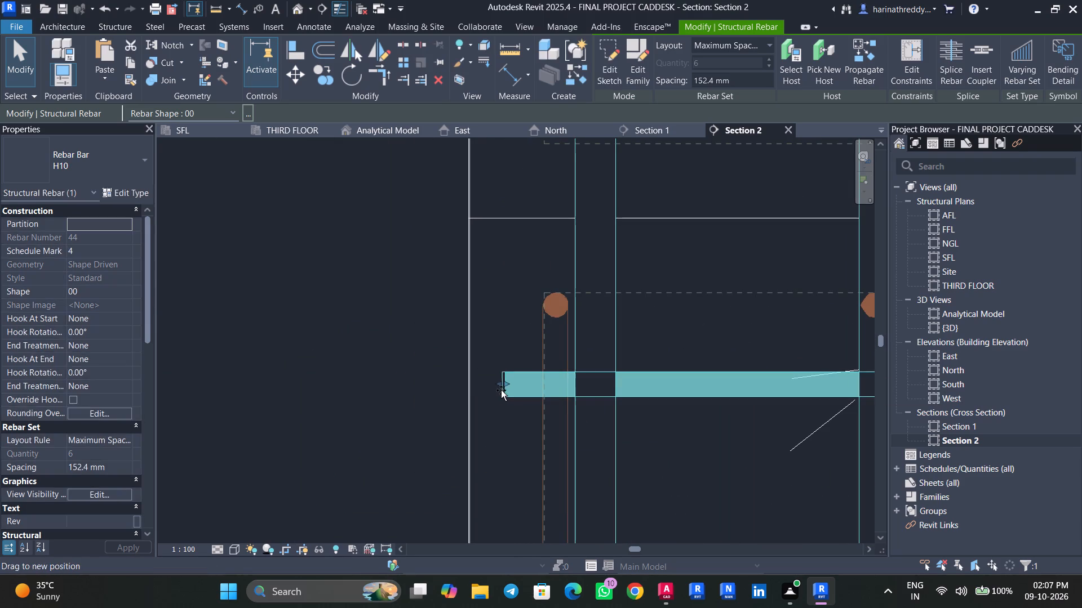
{"action": "left_click_drag", "start_coordinate": [501, 390], "coordinate": [497, 390]}
{"action": "key", "text": "Escape"}
{"action": "key", "text": "Escape"}
Select all H16 bar instances and make them unobscured in the {3D} view.
{"action": "scroll", "coordinate": [504, 338], "scroll_direction": "down", "scroll_amount": 3}
{"action": "scroll", "coordinate": [504, 338], "scroll_direction": "up", "scroll_amount": 1}
{"action": "scroll", "coordinate": [504, 338], "scroll_direction": "down", "scroll_amount": 13}
{"action": "left_click", "coordinate": [516, 288]}
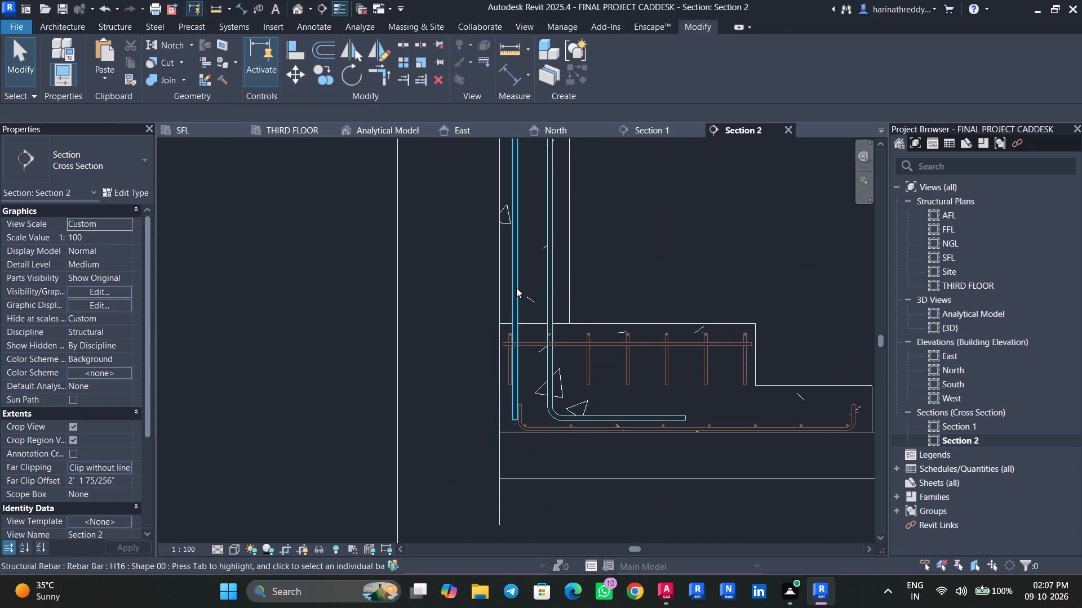
{"action": "type", "text": "SA"}
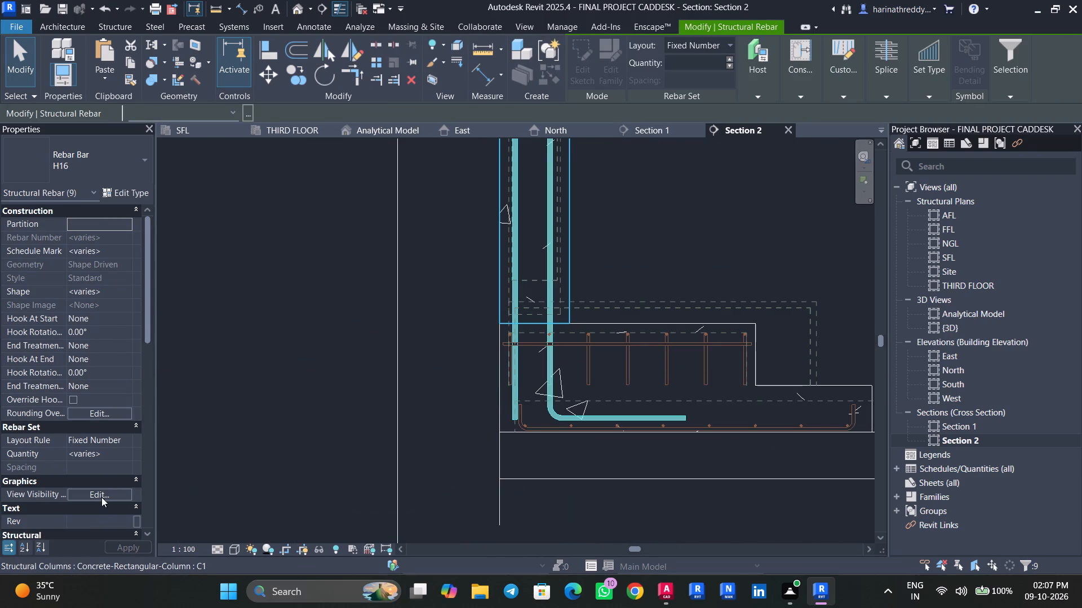
{"action": "left_click", "coordinate": [101, 497]}
{"action": "left_click", "coordinate": [646, 263]}
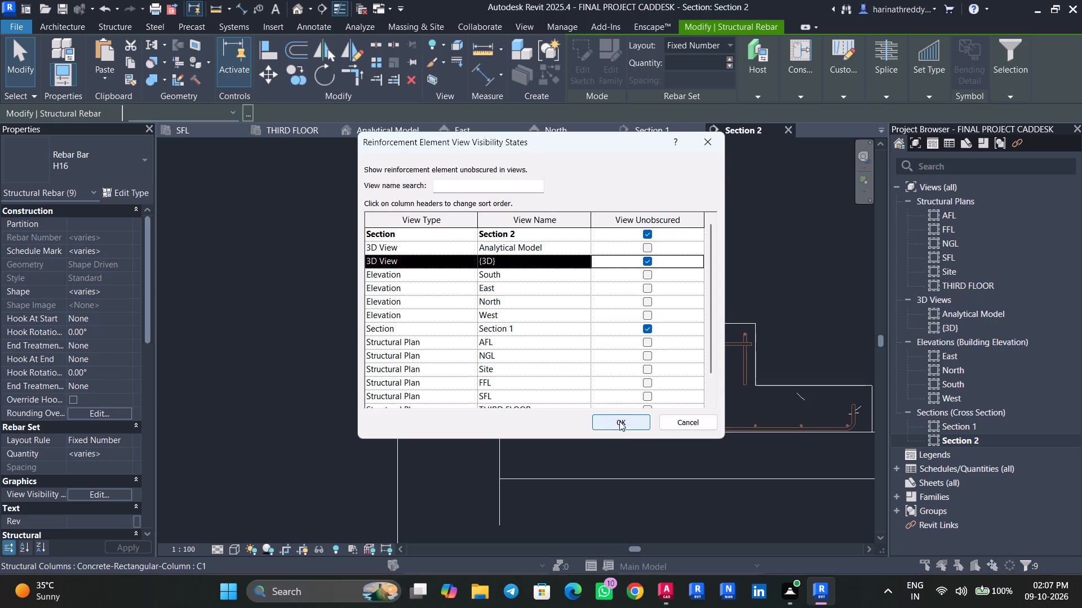
{"action": "left_click", "coordinate": [619, 427]}
{"action": "key", "text": "Escape"}
{"action": "key", "text": "Escape"}
{"action": "key", "text": "Escape"}
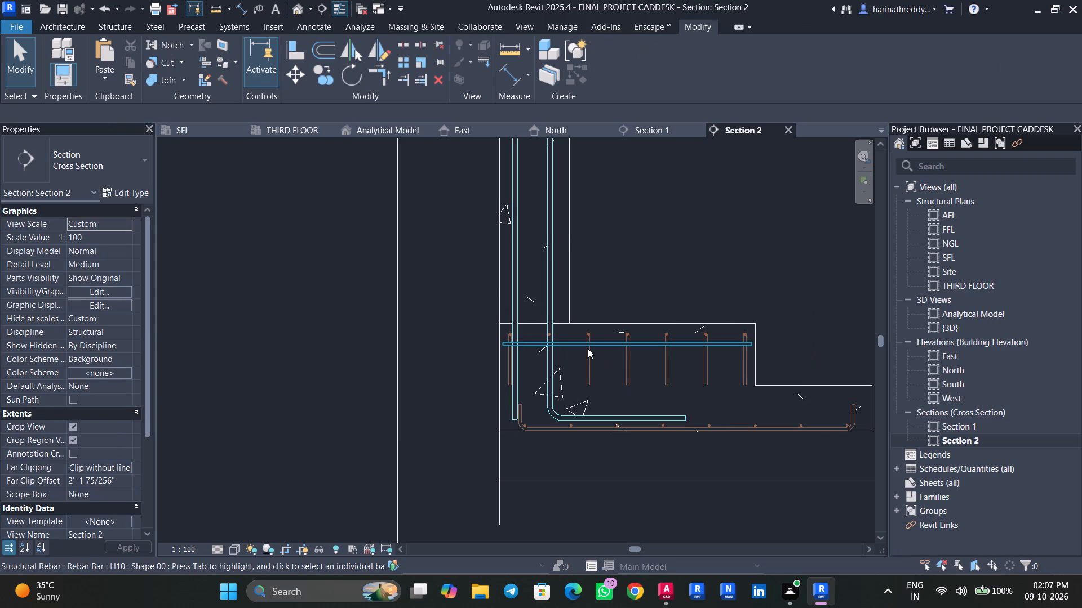
Examine the column and footing reinforcement around the building in the 3D view.
{"action": "left_click", "coordinate": [297, 10]}
{"action": "middle_click_drag", "start_coordinate": [698, 363], "coordinate": [670, 376], "text": "shift"}
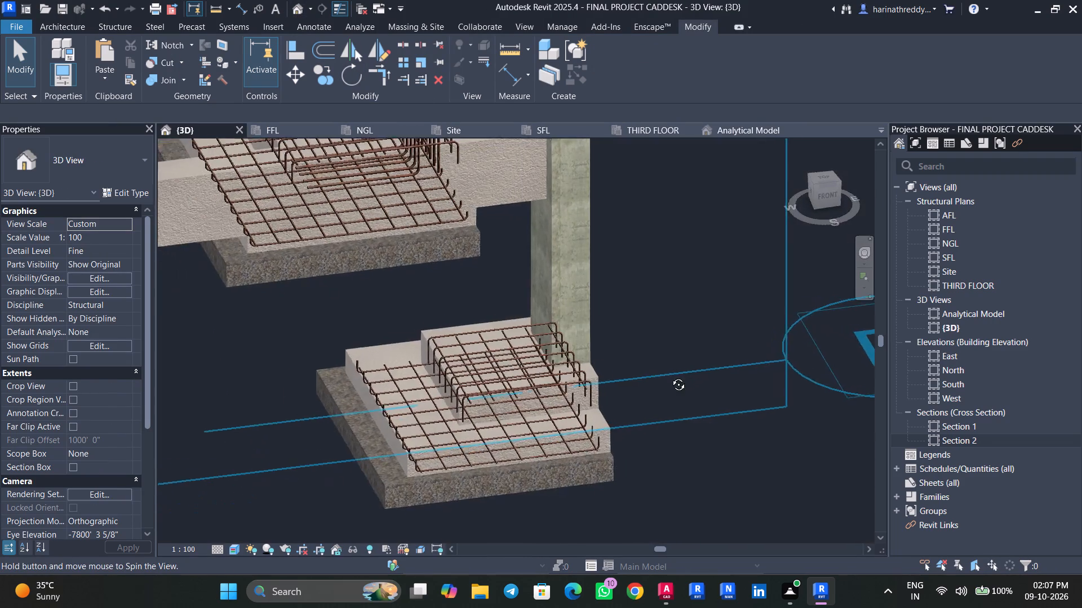
{"action": "middle_click_drag", "start_coordinate": [670, 376], "coordinate": [509, 353], "text": "shift"}
{"action": "scroll", "coordinate": [511, 356], "scroll_direction": "down", "scroll_amount": 5}
{"action": "middle_click_drag", "start_coordinate": [613, 356], "coordinate": [582, 353], "text": "shift"}
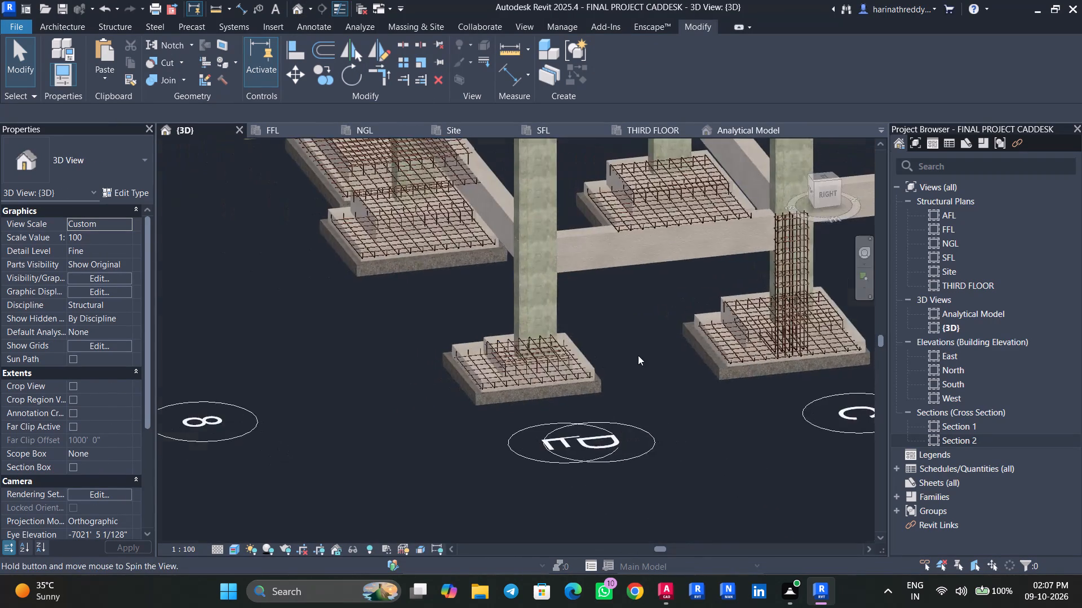
{"action": "middle_click_drag", "start_coordinate": [638, 355], "coordinate": [193, 396]}
{"action": "middle_click_drag", "start_coordinate": [561, 391], "coordinate": [249, 404]}
{"action": "middle_click_drag", "start_coordinate": [563, 365], "coordinate": [303, 400]}
{"action": "scroll", "coordinate": [502, 239], "scroll_direction": "up", "scroll_amount": 9}
{"action": "scroll", "coordinate": [512, 275], "scroll_direction": "down", "scroll_amount": 16}
{"action": "middle_click_drag", "start_coordinate": [428, 365], "coordinate": [611, 361]}
{"action": "middle_click_drag", "start_coordinate": [523, 385], "coordinate": [534, 387], "text": "shift"}
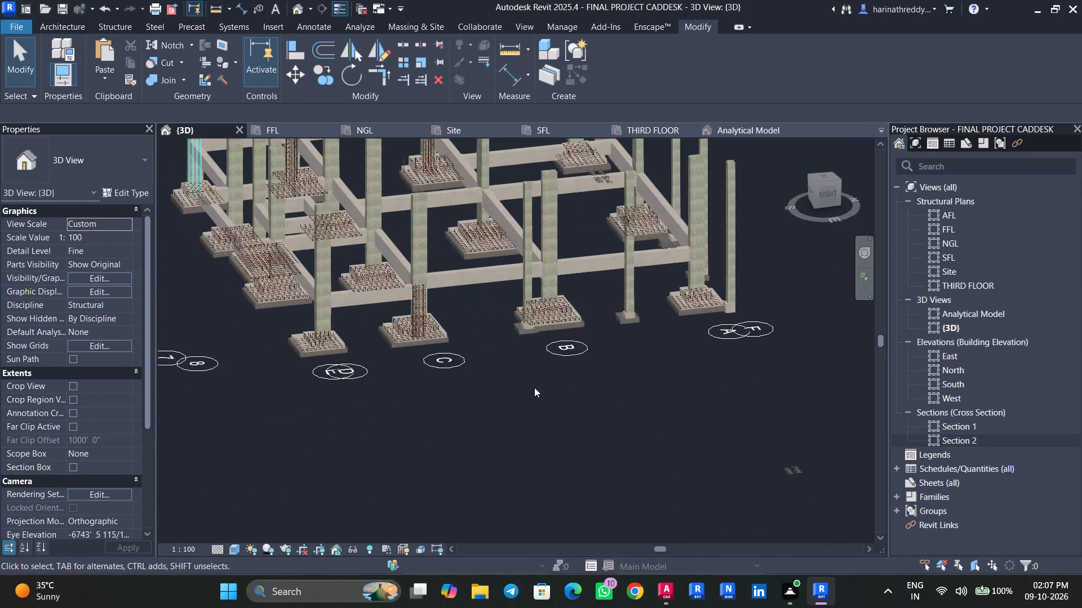
{"action": "middle_click_drag", "start_coordinate": [534, 387], "coordinate": [574, 387], "text": "shift"}
{"action": "scroll", "coordinate": [263, 330], "scroll_direction": "up", "scroll_amount": 10}
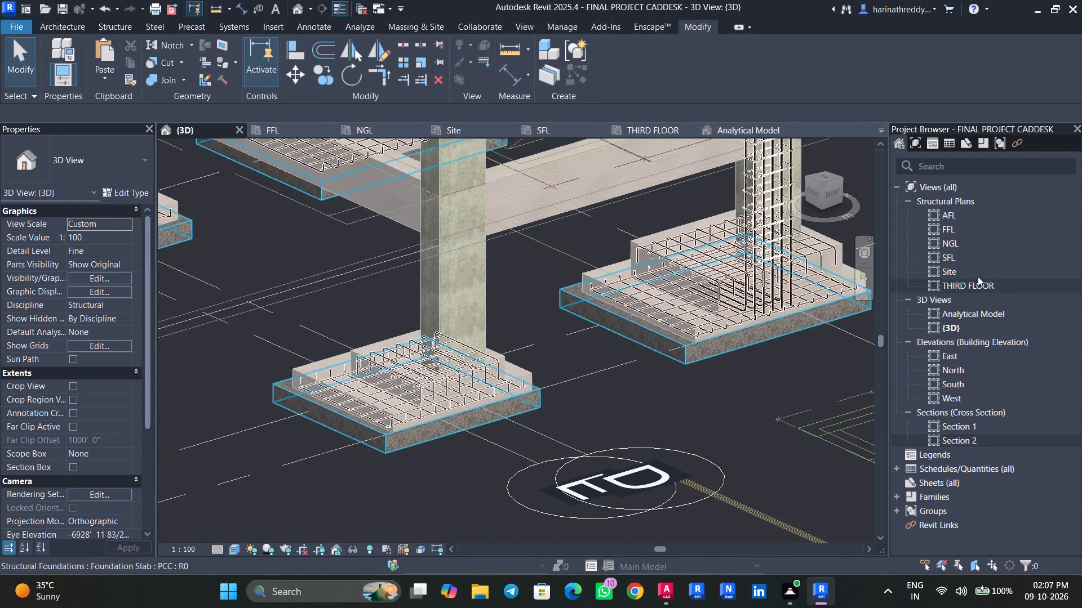
Check the view visibility states of all H16 bars from Section 2.
{"action": "double_click", "coordinate": [968, 441]}
{"action": "left_click", "coordinate": [516, 267]}
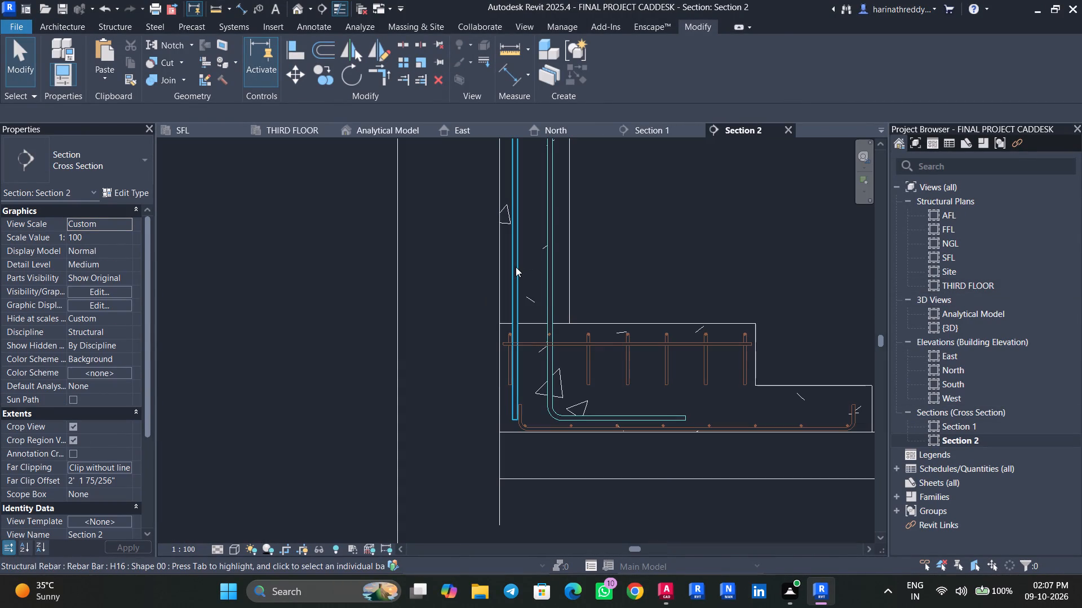
{"action": "type", "text": "SA"}
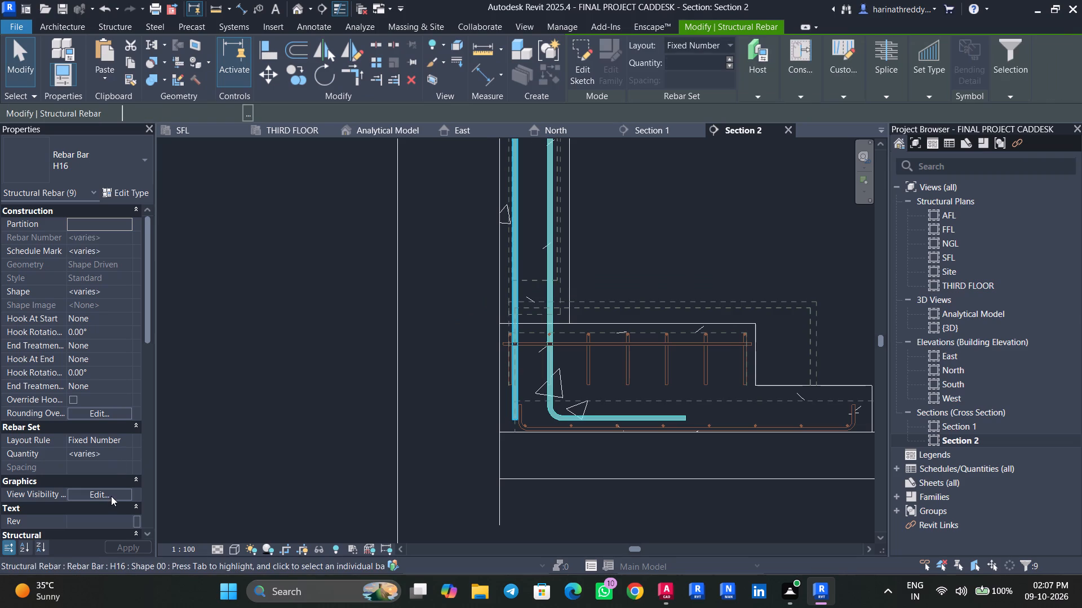
{"action": "left_click", "coordinate": [111, 496]}
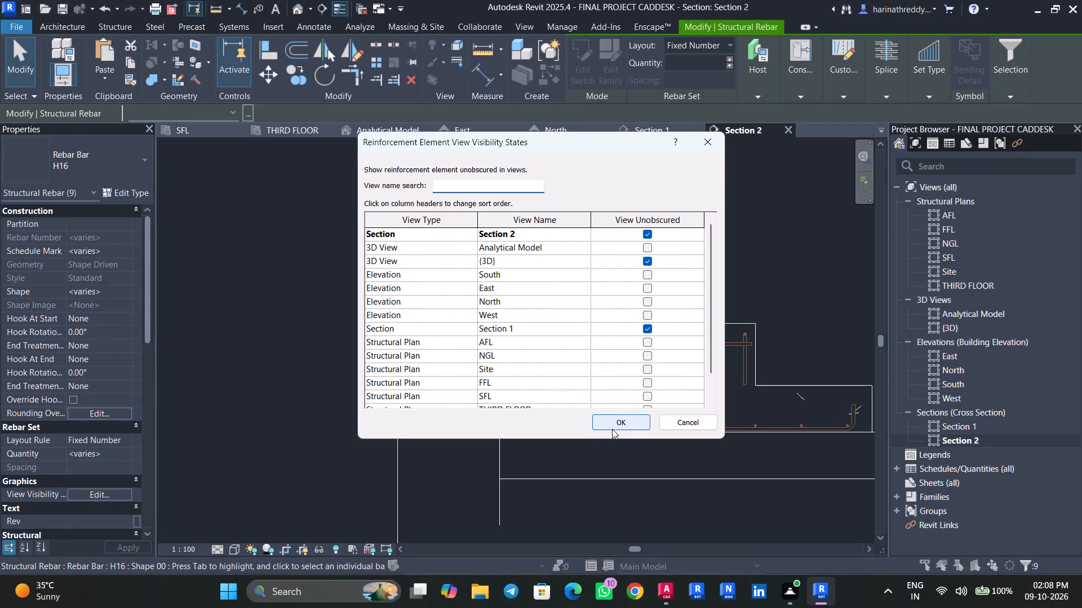
{"action": "left_click", "coordinate": [612, 431]}
{"action": "left_click", "coordinate": [615, 422]}
{"action": "key", "text": "Escape"}
{"action": "key", "text": "Escape"}
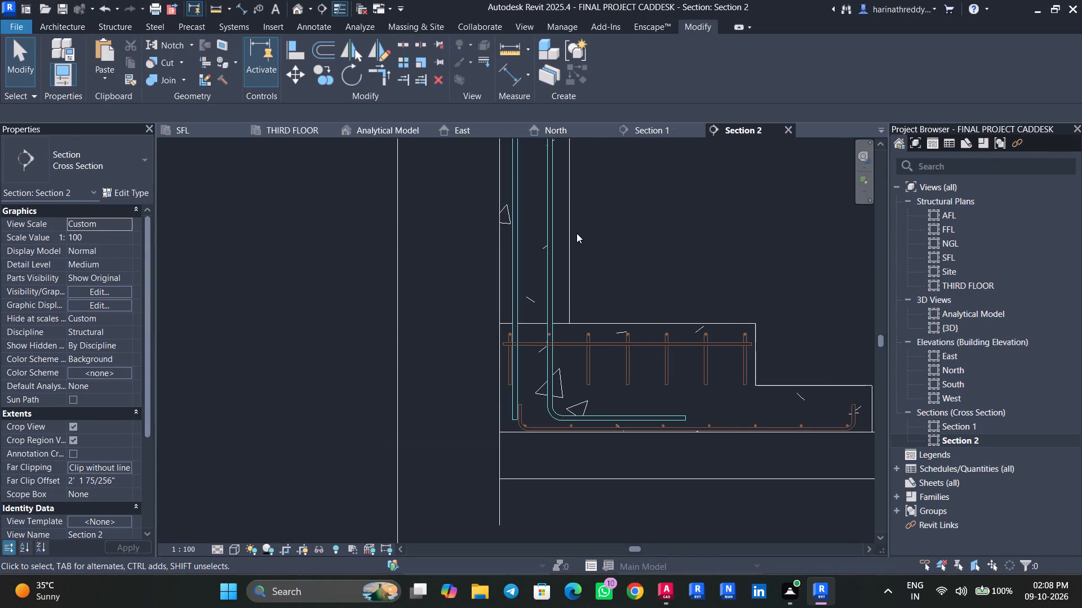
Examine the C1 column and the bars entering its footing in Section 2.
{"action": "left_click", "coordinate": [576, 233]}
{"action": "left_click", "coordinate": [571, 234]}
{"action": "middle_click_drag", "start_coordinate": [604, 224], "coordinate": [626, 313]}
{"action": "key", "text": "Escape"}
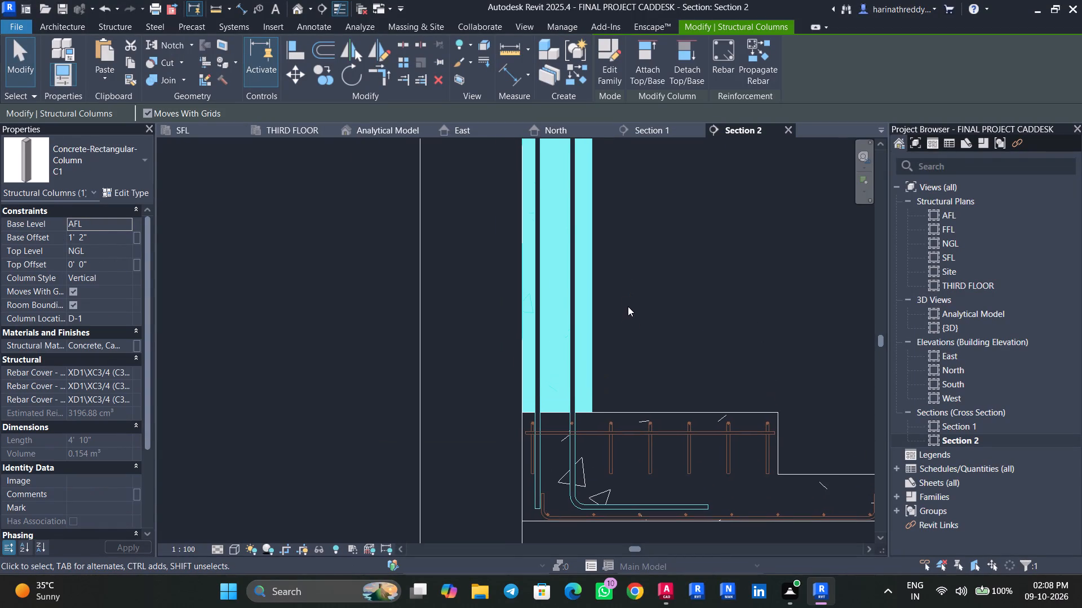
{"action": "key", "text": "Escape"}
{"action": "scroll", "coordinate": [613, 285], "scroll_direction": "down", "scroll_amount": 3}
{"action": "middle_click_drag", "start_coordinate": [614, 276], "coordinate": [615, 311]}
{"action": "scroll", "coordinate": [547, 418], "scroll_direction": "up", "scroll_amount": 3}
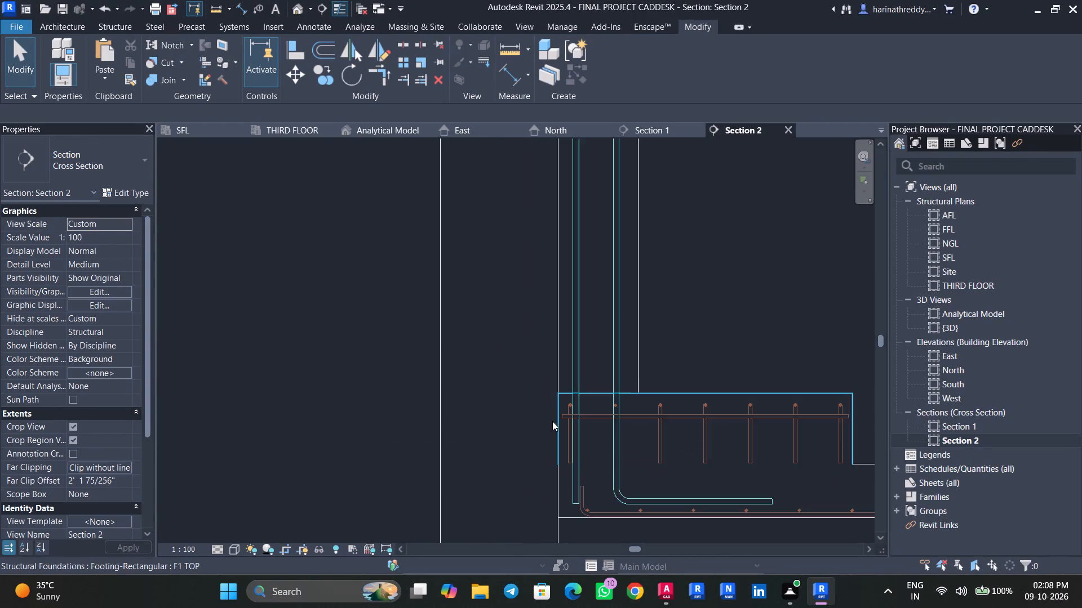
{"action": "scroll", "coordinate": [552, 421], "scroll_direction": "up", "scroll_amount": 11}
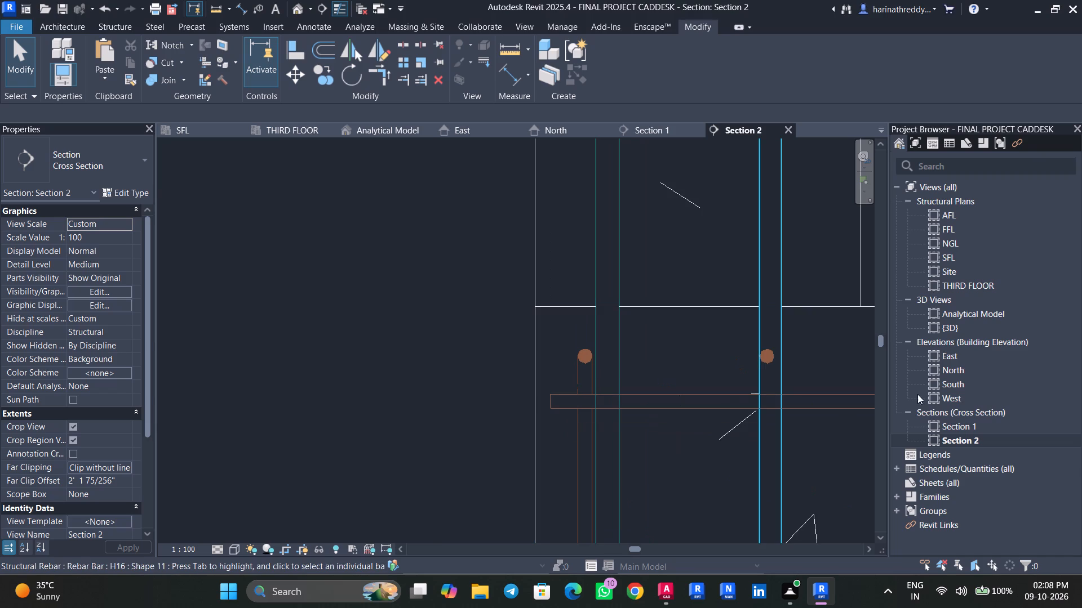
In the NGL plan, delete the Section 2 line crossing the C1 column at D-1.
{"action": "double_click", "coordinate": [966, 240]}
{"action": "scroll", "coordinate": [714, 387], "scroll_direction": "down", "scroll_amount": 3}
{"action": "scroll", "coordinate": [714, 387], "scroll_direction": "up", "scroll_amount": 1}
{"action": "scroll", "coordinate": [714, 387], "scroll_direction": "down", "scroll_amount": 6}
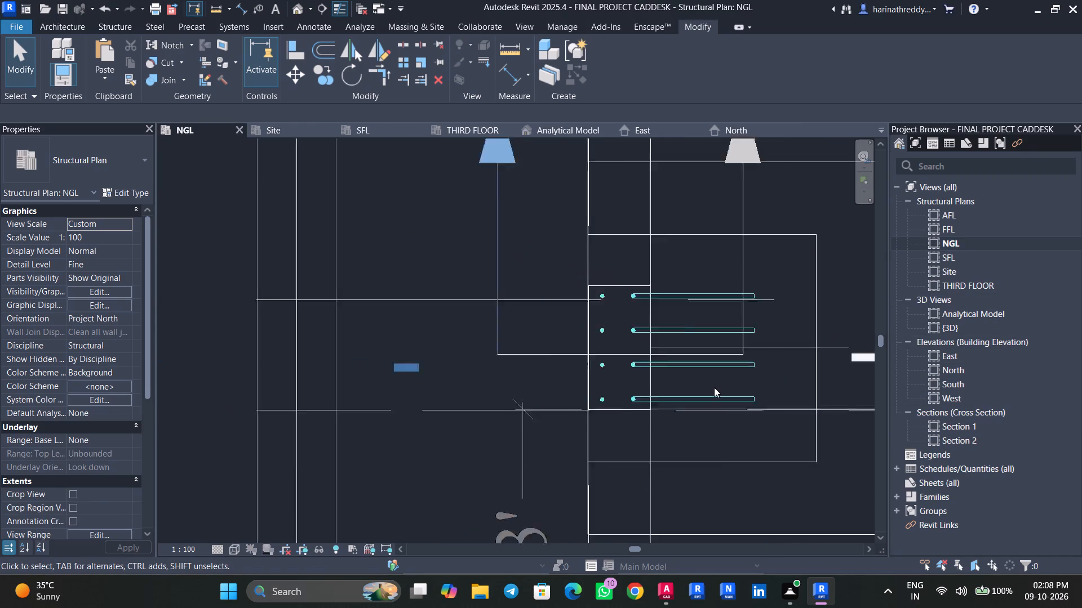
{"action": "scroll", "coordinate": [714, 387], "scroll_direction": "down", "scroll_amount": 1}
{"action": "scroll", "coordinate": [714, 387], "scroll_direction": "up", "scroll_amount": 1}
{"action": "scroll", "coordinate": [714, 387], "scroll_direction": "down", "scroll_amount": 4}
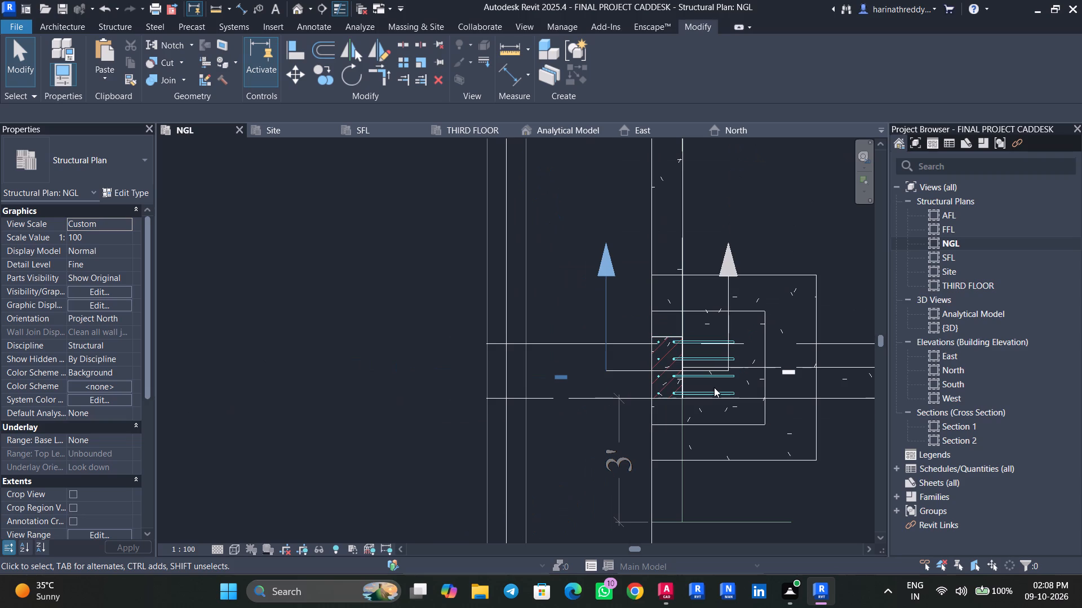
{"action": "scroll", "coordinate": [820, 221], "scroll_direction": "down", "scroll_amount": 13}
{"action": "middle_click_drag", "start_coordinate": [802, 259], "coordinate": [727, 368]}
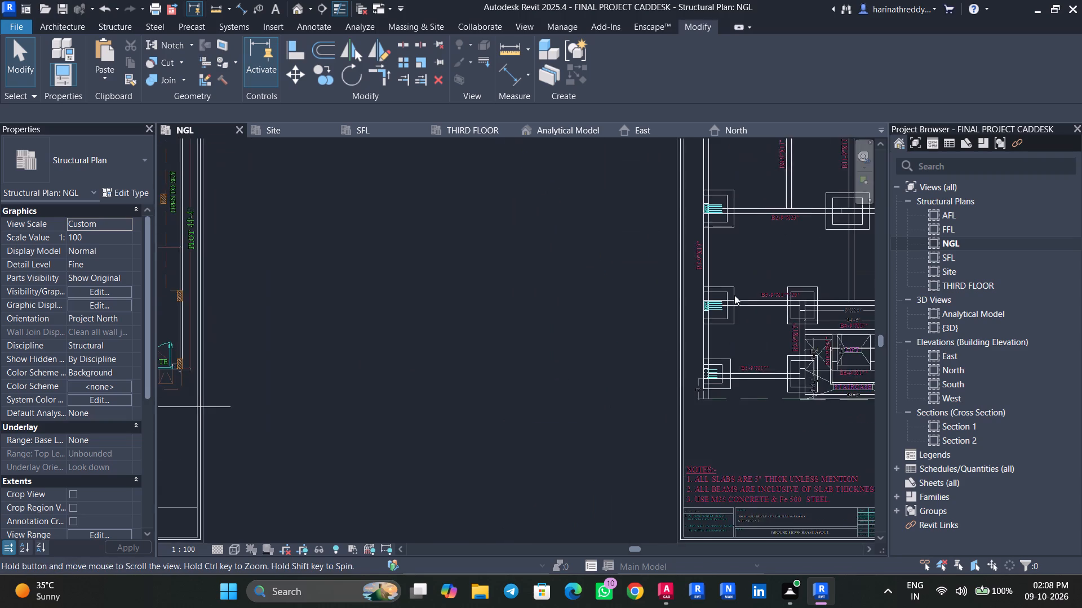
{"action": "scroll", "coordinate": [742, 274], "scroll_direction": "up", "scroll_amount": 16}
{"action": "middle_click_drag", "start_coordinate": [814, 404], "coordinate": [679, 126]}
{"action": "middle_click_drag", "start_coordinate": [633, 387], "coordinate": [727, 190]}
{"action": "scroll", "coordinate": [676, 276], "scroll_direction": "up", "scroll_amount": 1}
{"action": "middle_click_drag", "start_coordinate": [617, 402], "coordinate": [705, 266]}
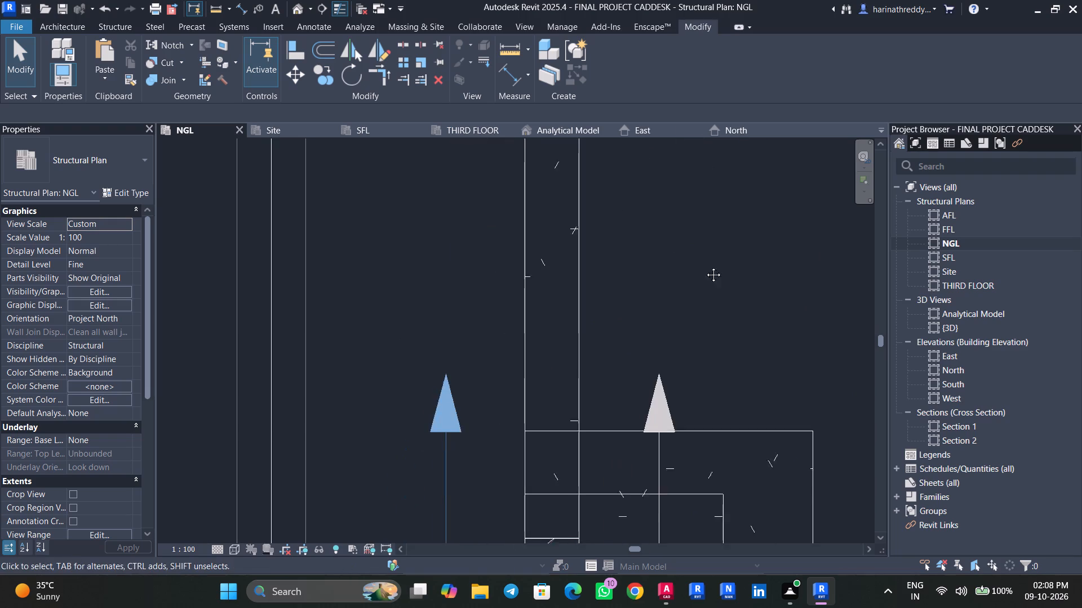
{"action": "middle_click_drag", "start_coordinate": [705, 266], "coordinate": [747, 205]}
{"action": "scroll", "coordinate": [689, 327], "scroll_direction": "up", "scroll_amount": 5}
{"action": "left_click", "coordinate": [641, 360]}
{"action": "middle_click_drag", "start_coordinate": [644, 352], "coordinate": [620, 257]}
{"action": "scroll", "coordinate": [525, 345], "scroll_direction": "up", "scroll_amount": 1}
{"action": "scroll", "coordinate": [525, 346], "scroll_direction": "down", "scroll_amount": 3}
{"action": "left_click", "coordinate": [520, 374]}
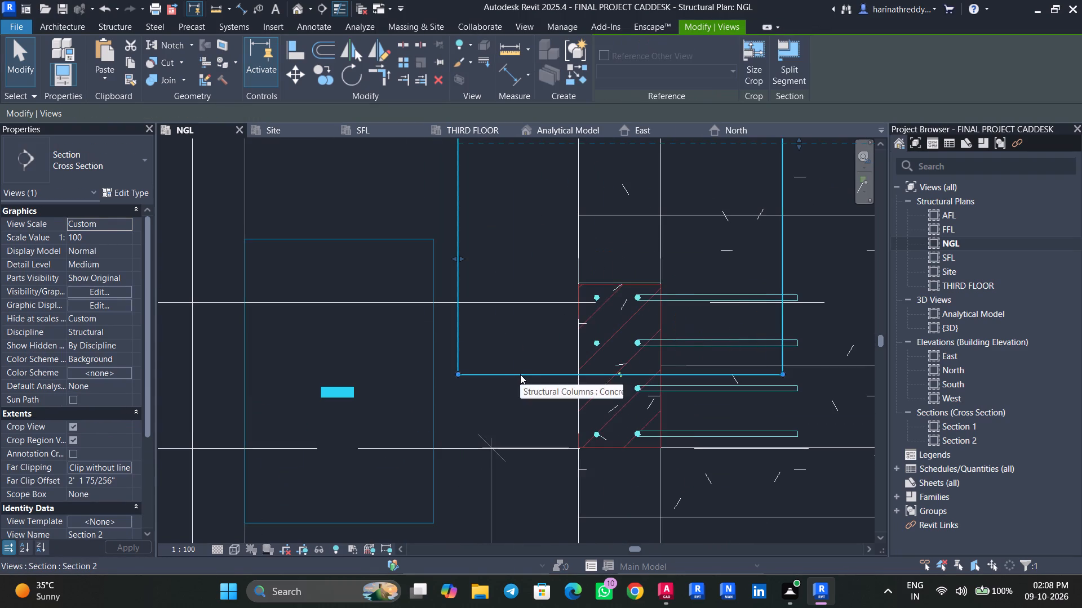
{"action": "scroll", "coordinate": [520, 374], "scroll_direction": "down", "scroll_amount": 5}
{"action": "key", "text": "Delete"}
{"action": "left_click", "coordinate": [592, 343]}
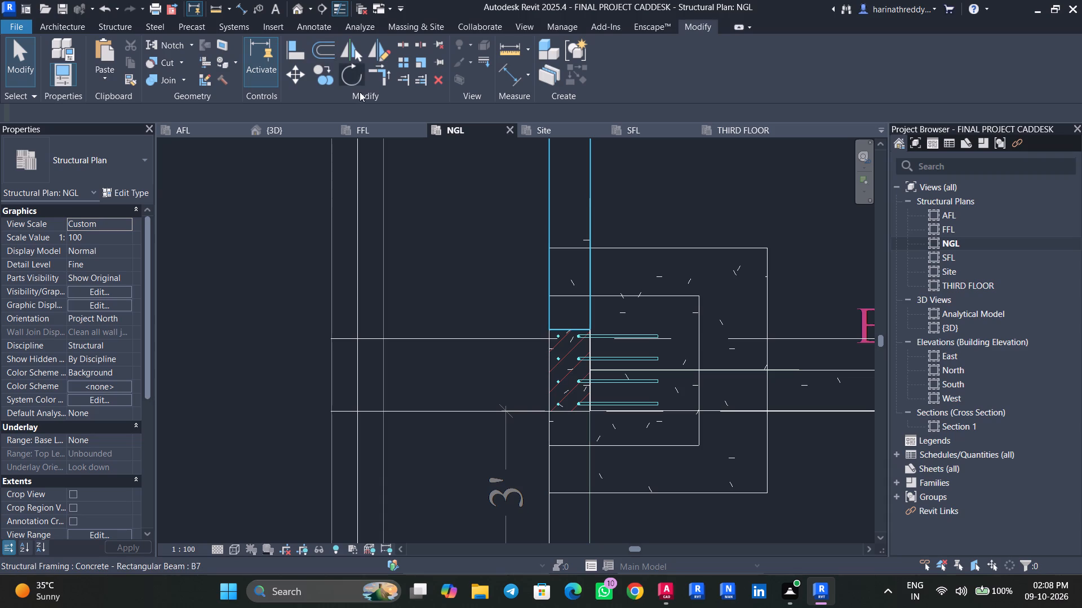
Draw a new section line lengthwise through the C1 column at D-1, looking toward the L-shaped bars.
{"action": "left_click", "coordinate": [323, 6]}
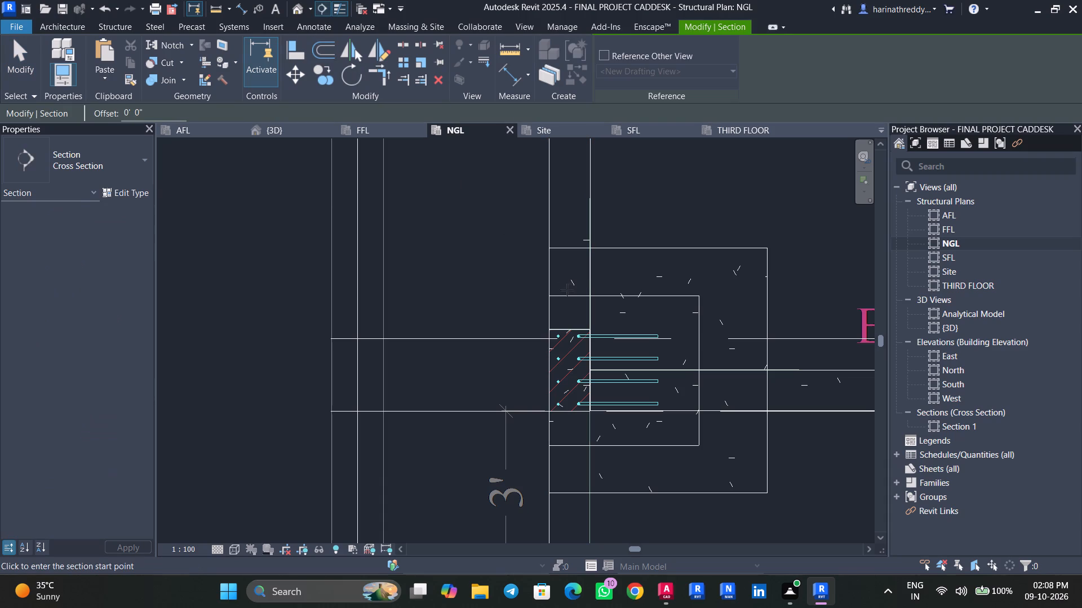
{"action": "left_click", "coordinate": [564, 279]}
{"action": "left_click", "coordinate": [563, 474]}
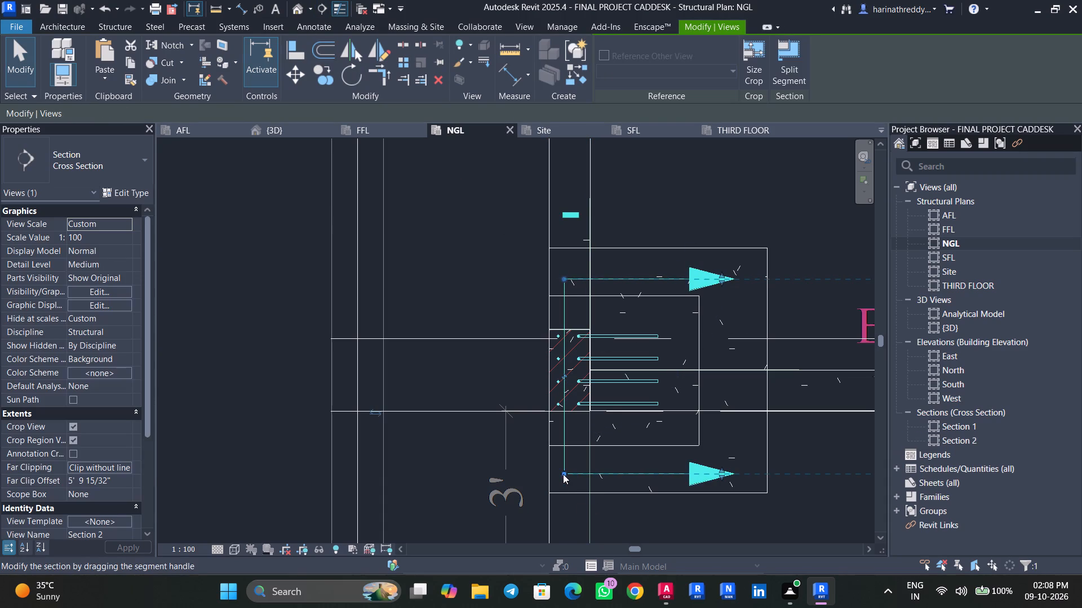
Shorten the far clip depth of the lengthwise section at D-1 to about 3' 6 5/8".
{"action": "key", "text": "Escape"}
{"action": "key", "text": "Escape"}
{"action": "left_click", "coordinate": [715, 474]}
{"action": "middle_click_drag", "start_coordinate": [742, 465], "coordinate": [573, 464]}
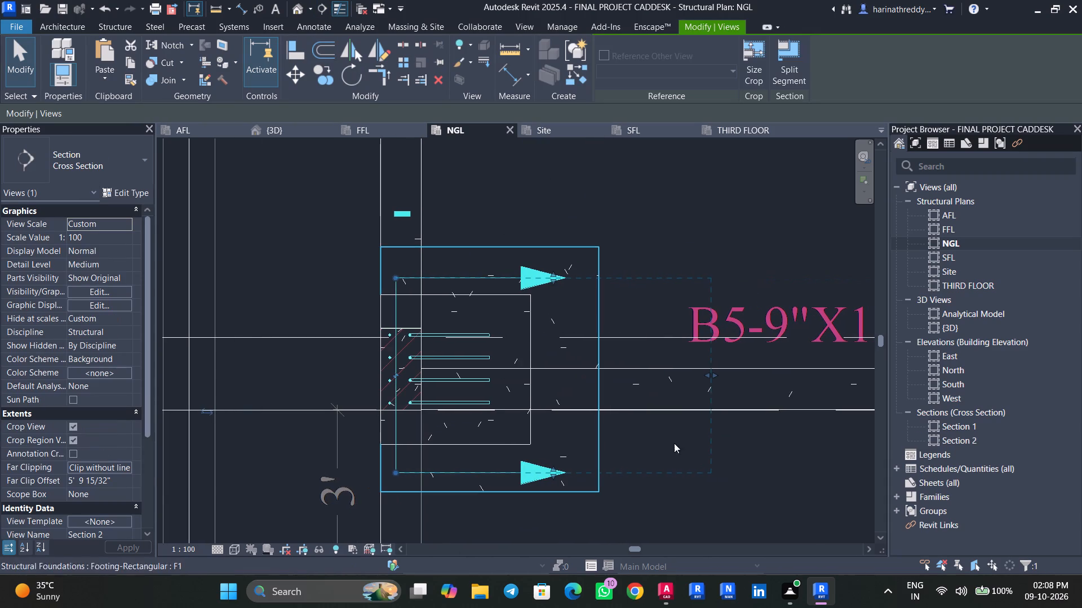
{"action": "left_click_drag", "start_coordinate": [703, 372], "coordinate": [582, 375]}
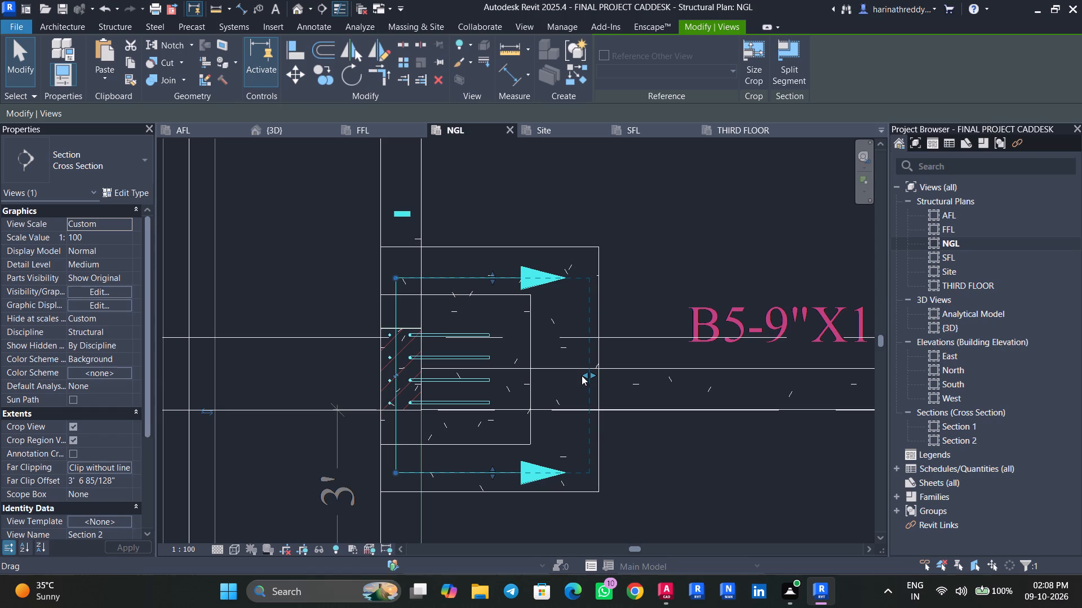
Open Section 2 and examine the C1 column's vertical bars and the footing reinforcement below them.
{"action": "right_click", "coordinate": [540, 287]}
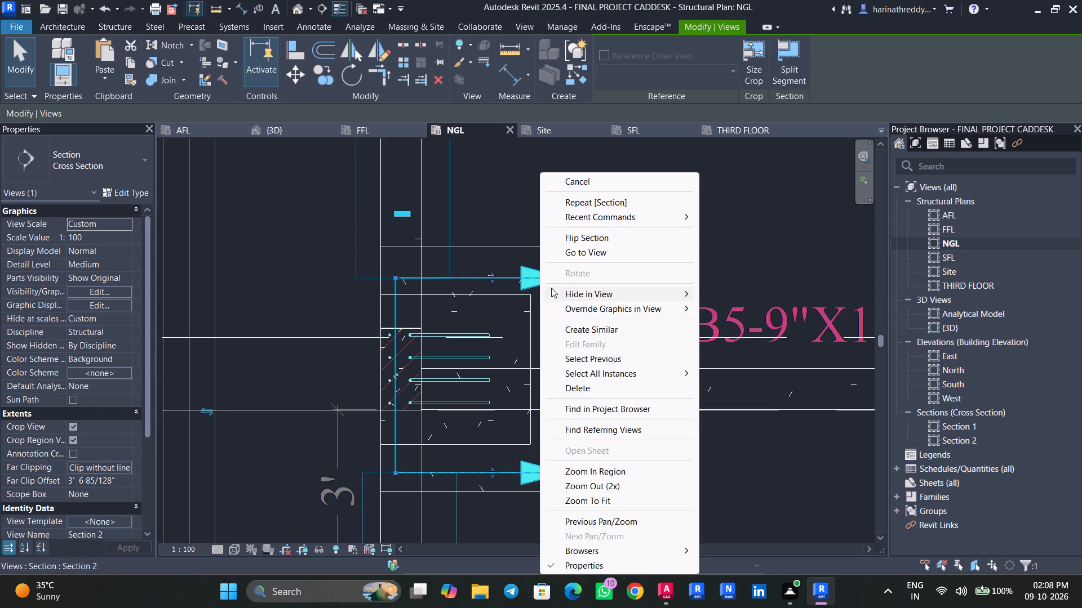
{"action": "left_click", "coordinate": [589, 257]}
{"action": "scroll", "coordinate": [503, 449], "scroll_direction": "up", "scroll_amount": 3}
{"action": "scroll", "coordinate": [496, 437], "scroll_direction": "down", "scroll_amount": 1}
{"action": "scroll", "coordinate": [496, 437], "scroll_direction": "up", "scroll_amount": 2}
{"action": "scroll", "coordinate": [496, 437], "scroll_direction": "down", "scroll_amount": 1}
{"action": "scroll", "coordinate": [496, 437], "scroll_direction": "up", "scroll_amount": 2}
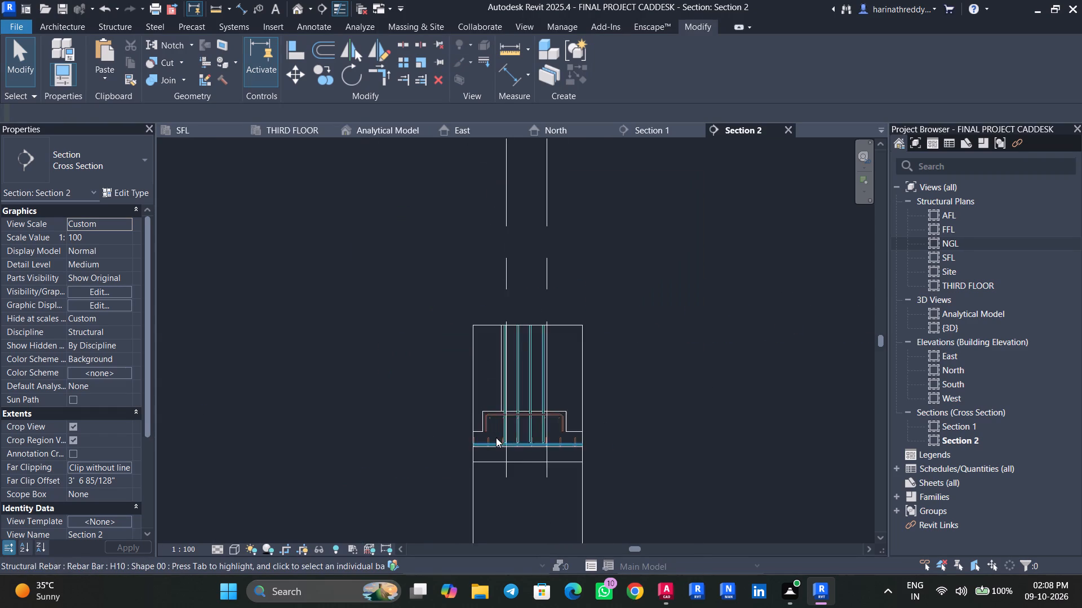
{"action": "scroll", "coordinate": [496, 437], "scroll_direction": "up", "scroll_amount": 1}
{"action": "scroll", "coordinate": [496, 437], "scroll_direction": "down", "scroll_amount": 1}
{"action": "scroll", "coordinate": [496, 437], "scroll_direction": "up", "scroll_amount": 9}
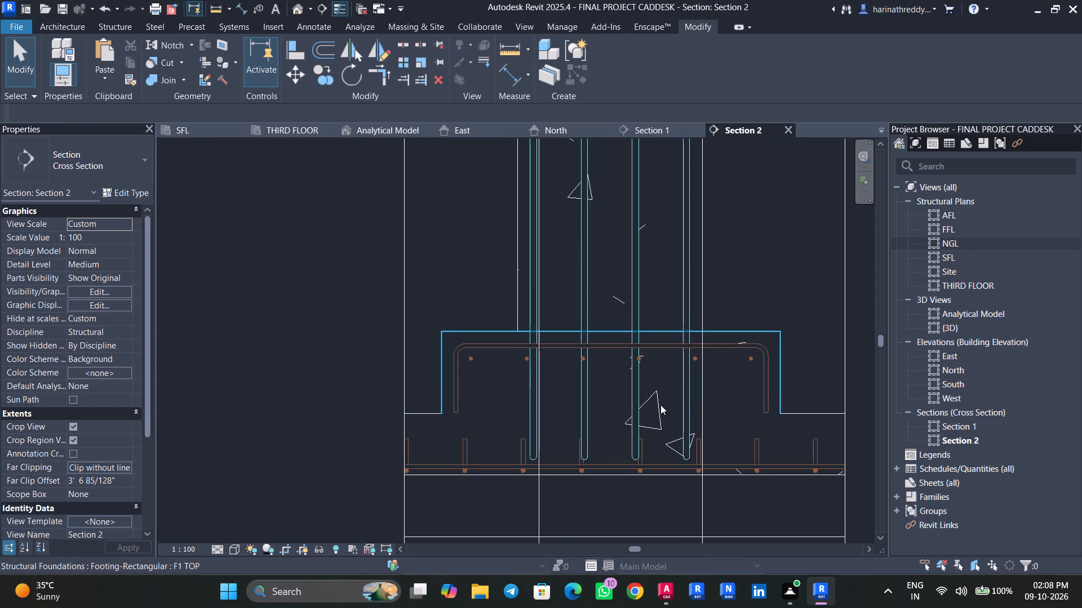
{"action": "middle_click_drag", "start_coordinate": [653, 407], "coordinate": [636, 496]}
{"action": "scroll", "coordinate": [638, 497], "scroll_direction": "down", "scroll_amount": 4}
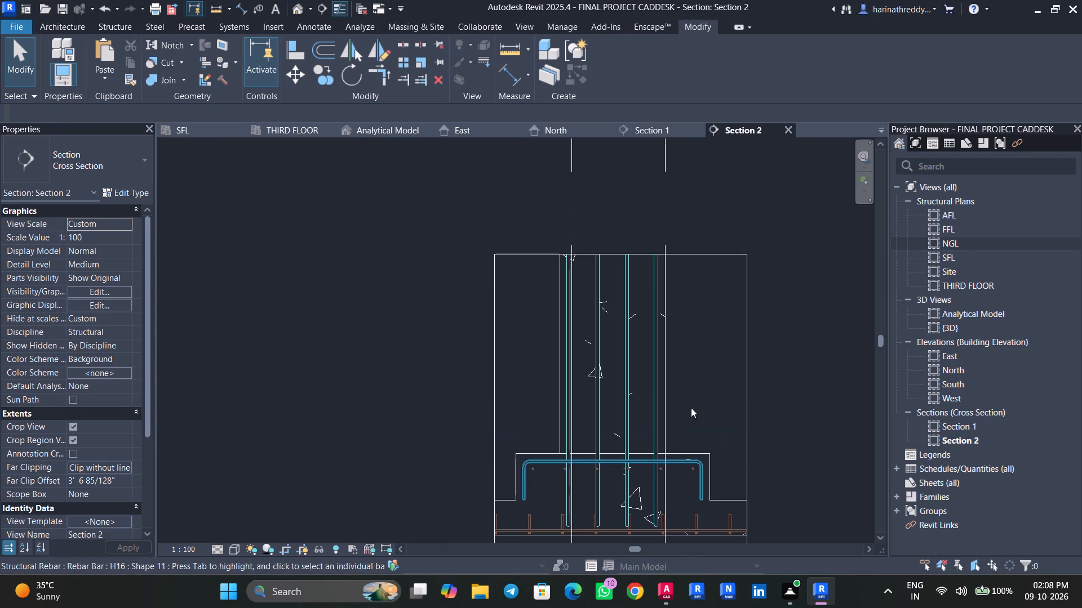
{"action": "scroll", "coordinate": [694, 414], "scroll_direction": "up", "scroll_amount": 3}
{"action": "middle_click_drag", "start_coordinate": [694, 413], "coordinate": [676, 425]}
{"action": "scroll", "coordinate": [676, 425], "scroll_direction": "down", "scroll_amount": 6}
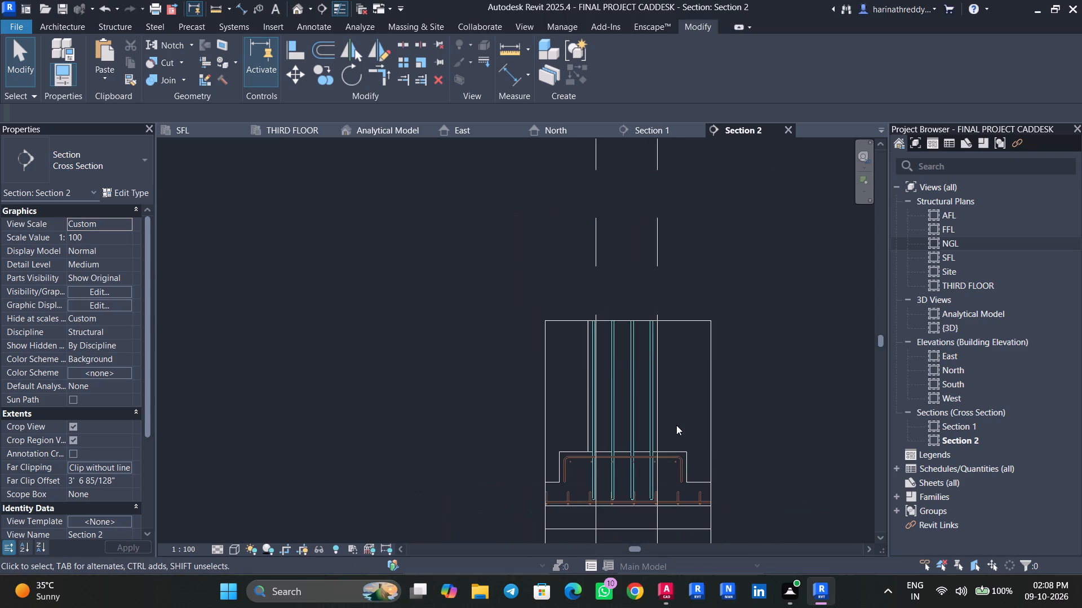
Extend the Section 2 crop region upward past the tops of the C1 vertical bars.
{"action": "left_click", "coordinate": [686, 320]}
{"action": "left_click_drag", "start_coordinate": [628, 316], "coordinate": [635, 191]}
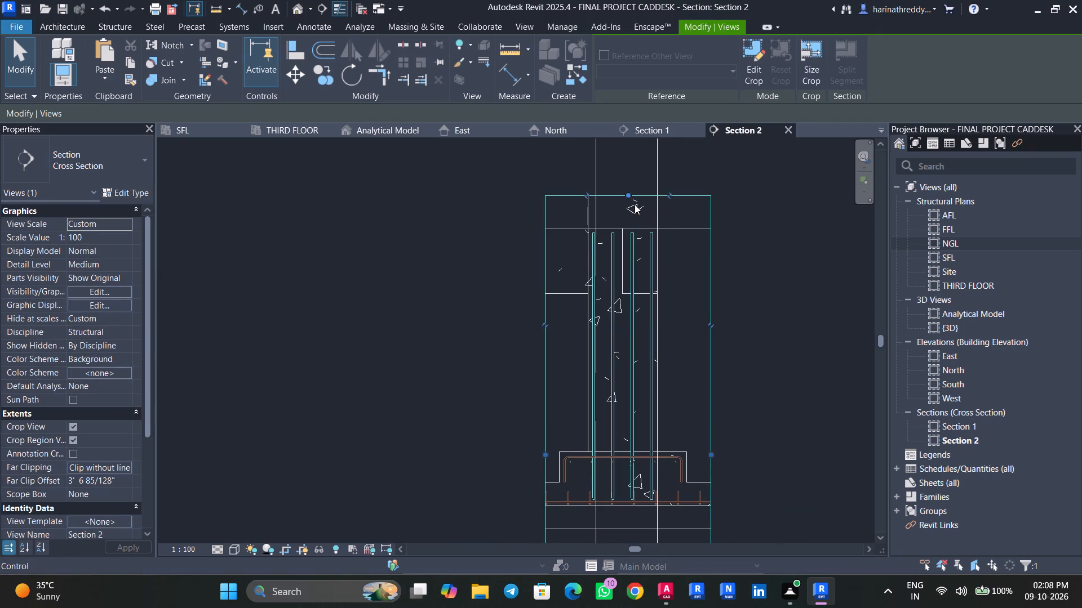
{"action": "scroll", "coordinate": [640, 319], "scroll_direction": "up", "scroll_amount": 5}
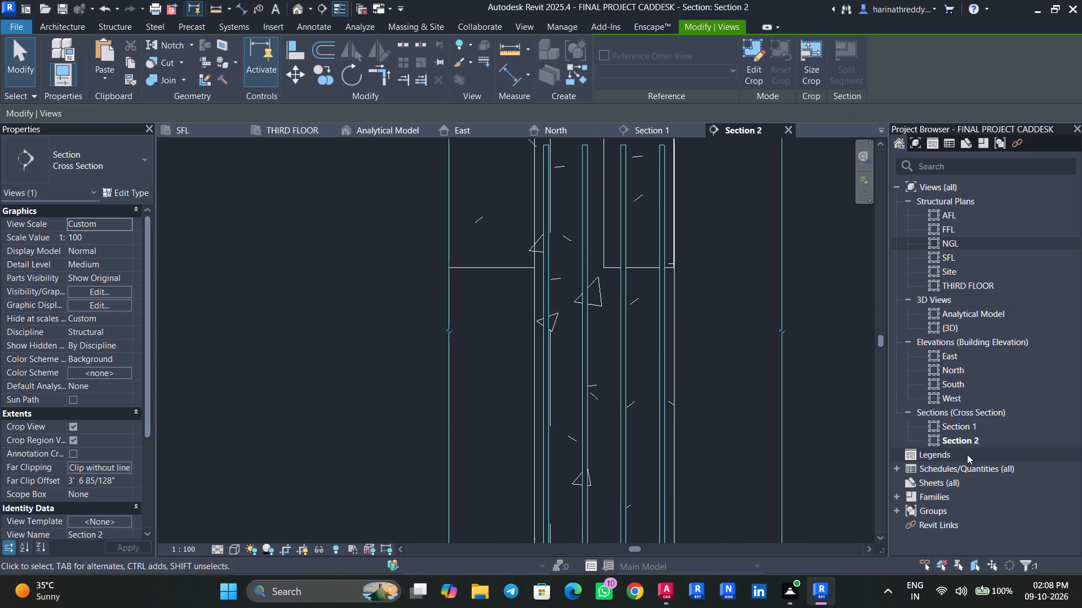
Compare the C1 column and footing reinforcement in Section 1 with that in Section 2.
{"action": "double_click", "coordinate": [970, 430]}
{"action": "scroll", "coordinate": [592, 394], "scroll_direction": "down", "scroll_amount": 11}
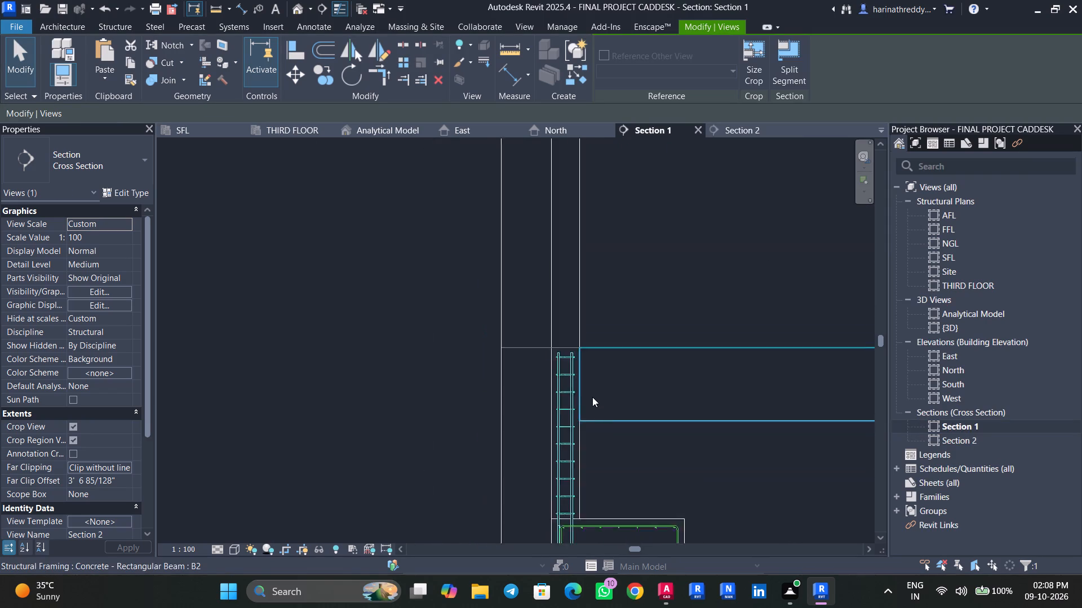
{"action": "middle_click_drag", "start_coordinate": [620, 458], "coordinate": [599, 368]}
{"action": "scroll", "coordinate": [601, 418], "scroll_direction": "up", "scroll_amount": 5}
{"action": "double_click", "coordinate": [969, 449]}
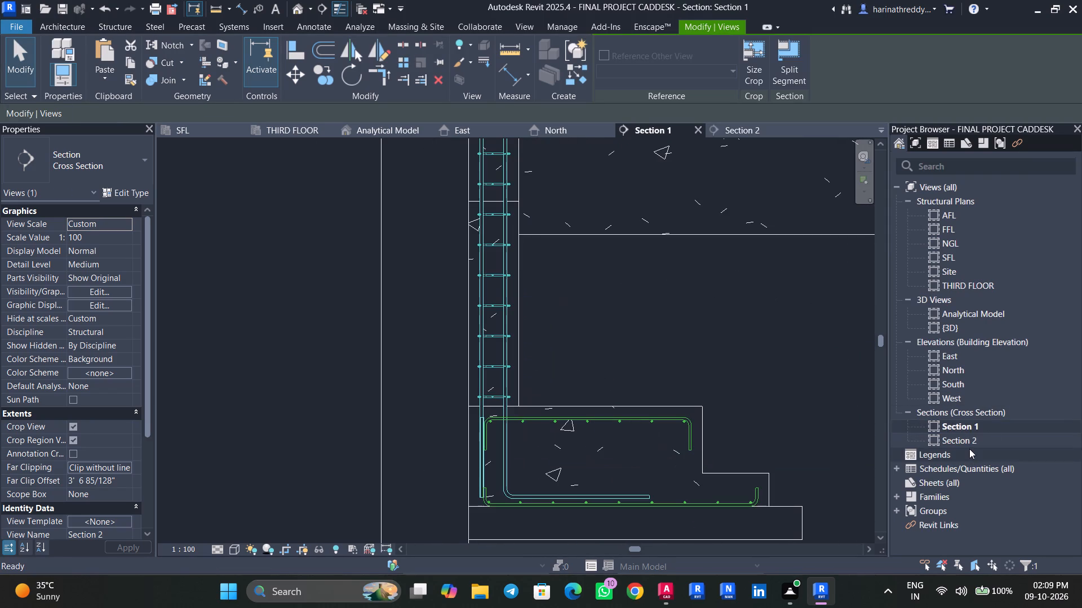
{"action": "triple_click", "coordinate": [969, 442]}
{"action": "scroll", "coordinate": [713, 448], "scroll_direction": "down", "scroll_amount": 5}
{"action": "middle_click_drag", "start_coordinate": [710, 427], "coordinate": [678, 302]}
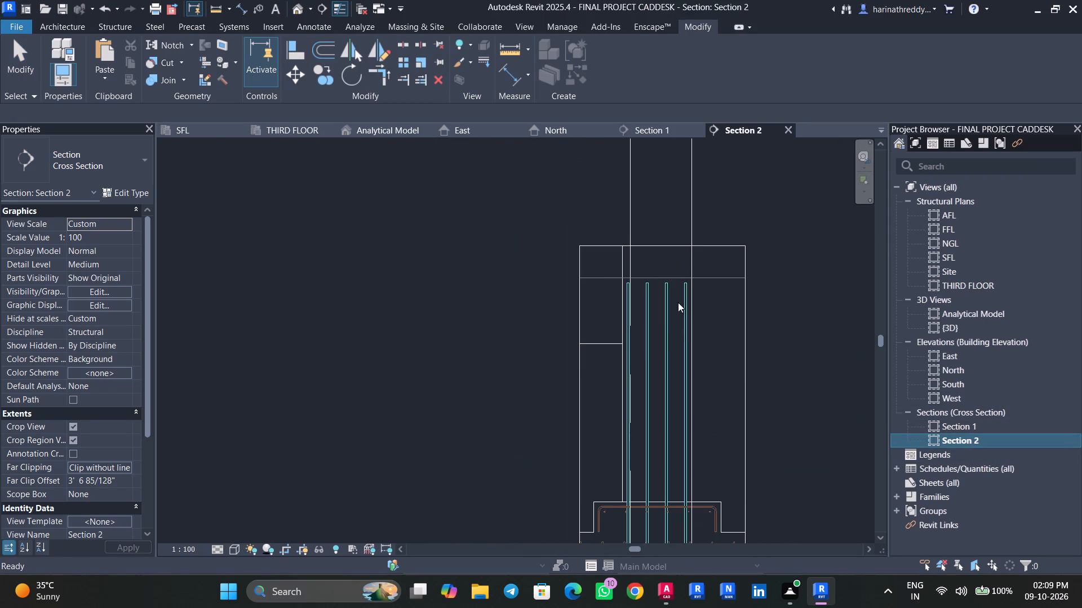
{"action": "middle_click_drag", "start_coordinate": [678, 302], "coordinate": [671, 271]}
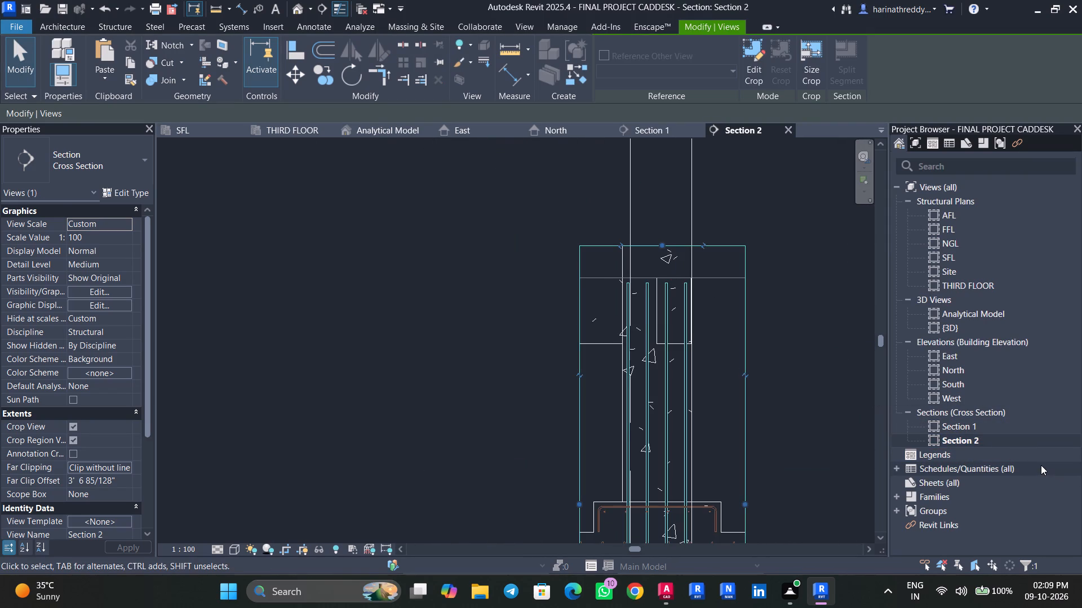
Delete the Section 2 view from the project.
{"action": "key", "text": "Delete"}
{"action": "left_click", "coordinate": [982, 442]}
{"action": "key", "text": "Delete"}
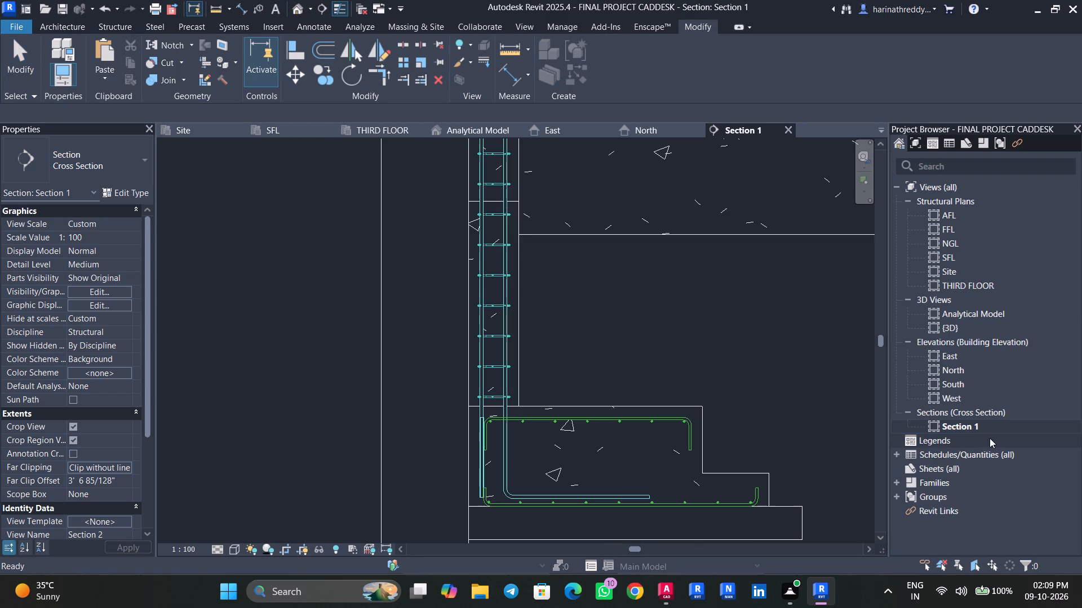
In the NGL plan, draw a section across the C1 column at D-1, parallel to the L-shaped bars' legs and looking toward beam B7.
{"action": "double_click", "coordinate": [949, 245]}
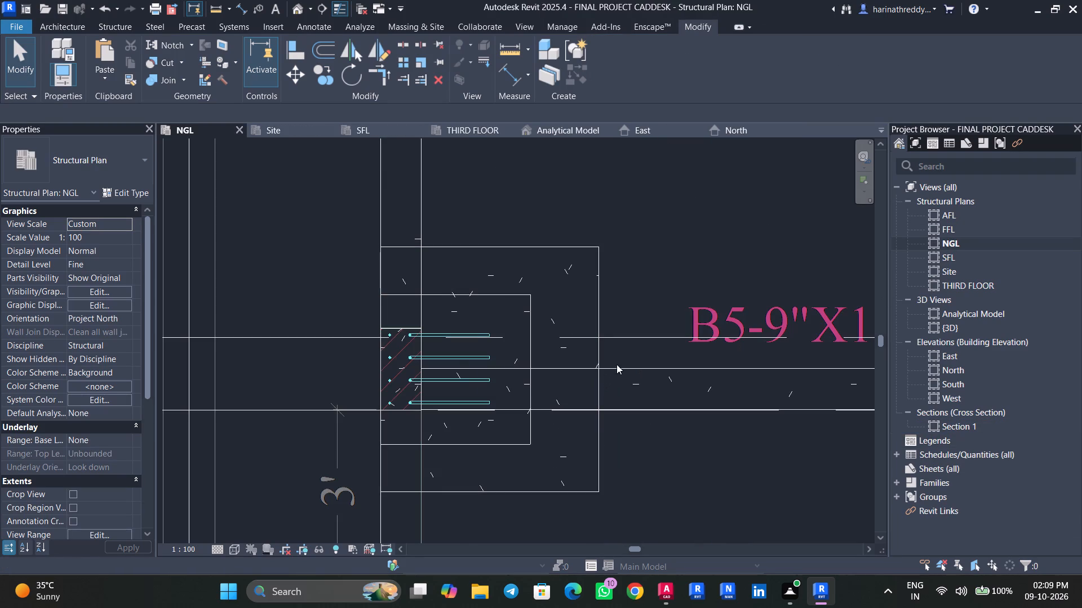
{"action": "scroll", "coordinate": [487, 315], "scroll_direction": "down", "scroll_amount": 5}
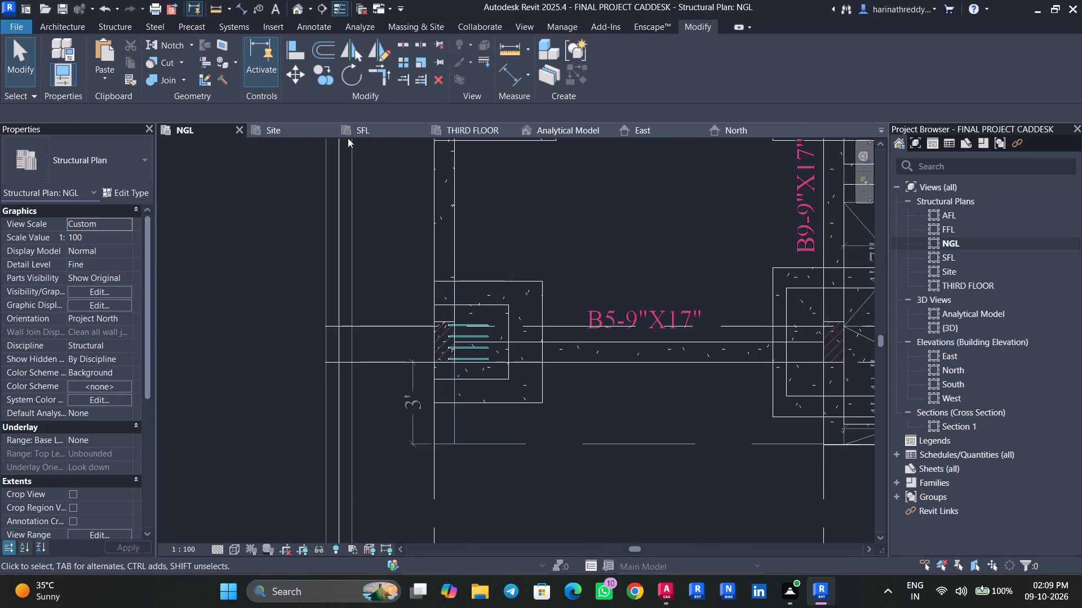
{"action": "left_click", "coordinate": [323, 15]}
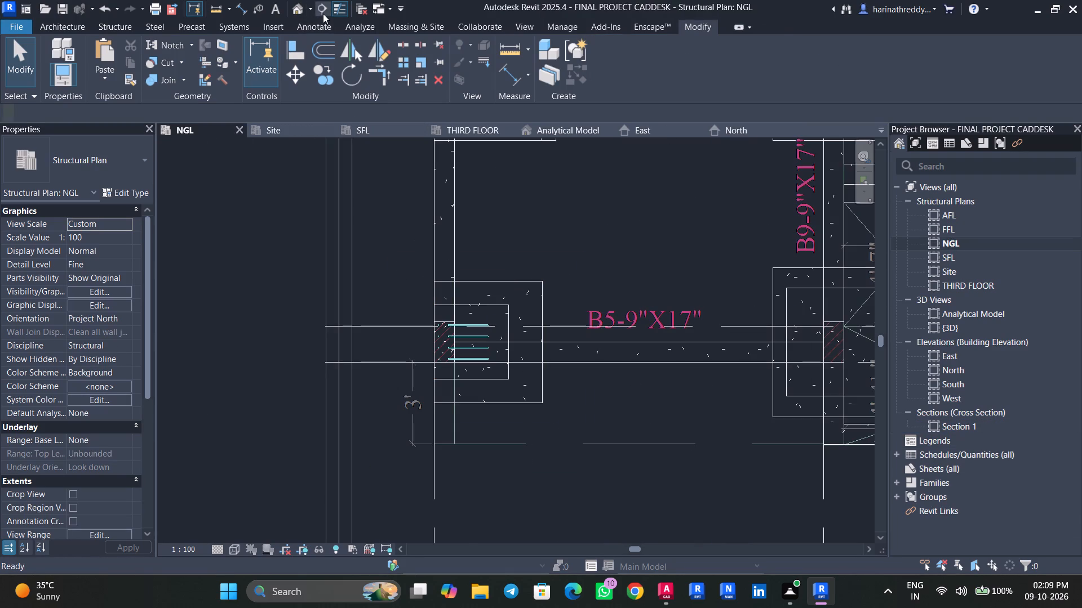
{"action": "left_click", "coordinate": [408, 349]}
{"action": "left_click", "coordinate": [503, 344]}
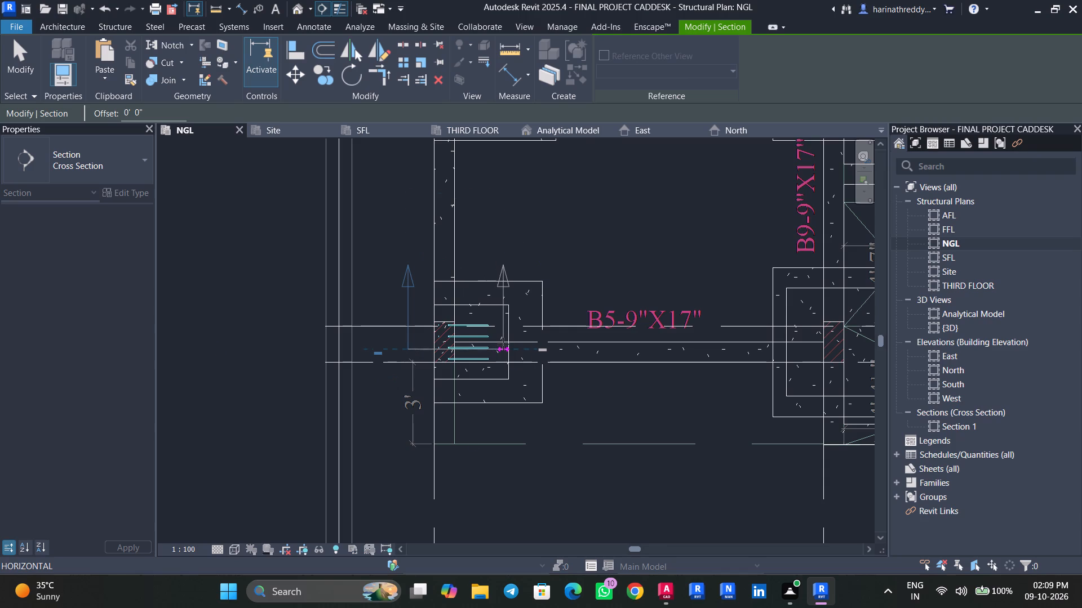
{"action": "key", "text": "Escape"}
{"action": "key", "text": "Escape"}
Shorten the new section's far clip depth to about 2' 4", ending within the D-1 footing.
{"action": "scroll", "coordinate": [497, 315], "scroll_direction": "down", "scroll_amount": 1}
{"action": "scroll", "coordinate": [497, 315], "scroll_direction": "up", "scroll_amount": 3}
{"action": "left_click", "coordinate": [504, 295]}
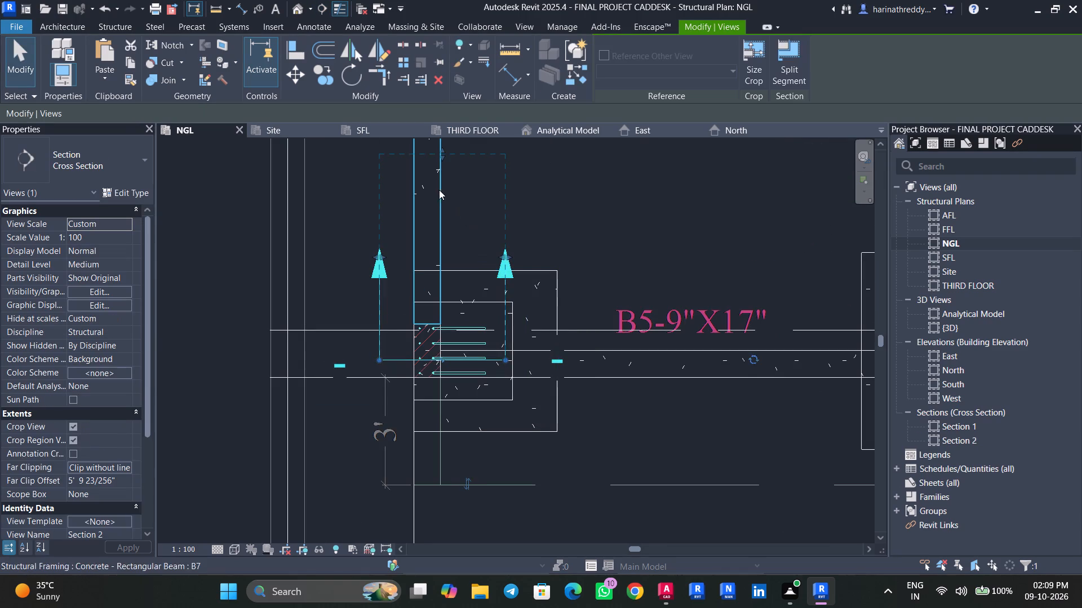
{"action": "left_click_drag", "start_coordinate": [442, 156], "coordinate": [469, 278]}
Open the new Section 2 and widen its crop region to include the full width of the C1 footing.
{"action": "right_click", "coordinate": [499, 289]}
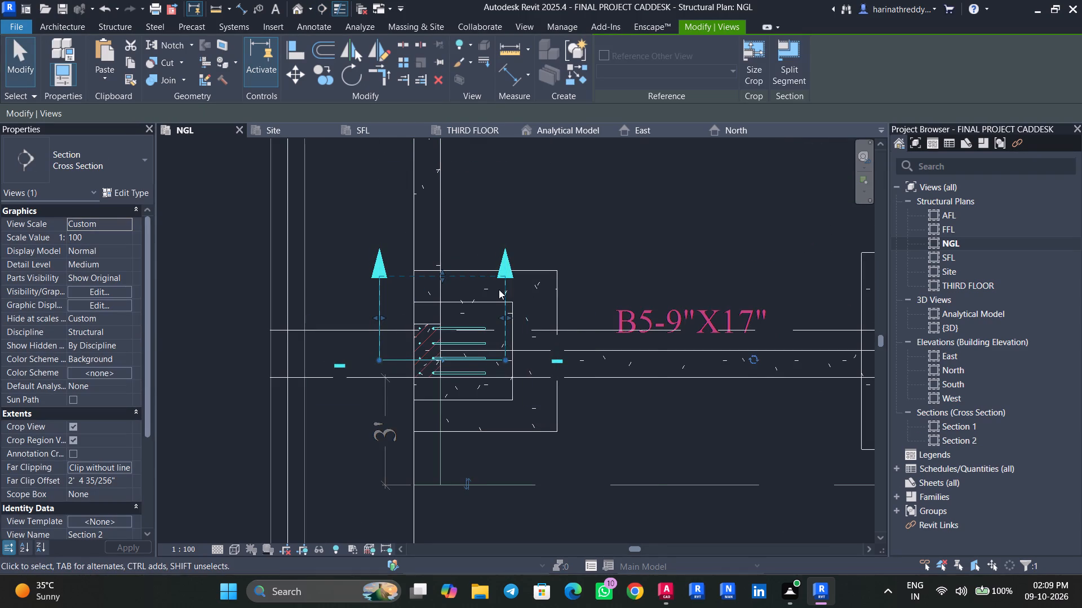
{"action": "left_click", "coordinate": [546, 250]}
{"action": "scroll", "coordinate": [523, 445], "scroll_direction": "up", "scroll_amount": 5}
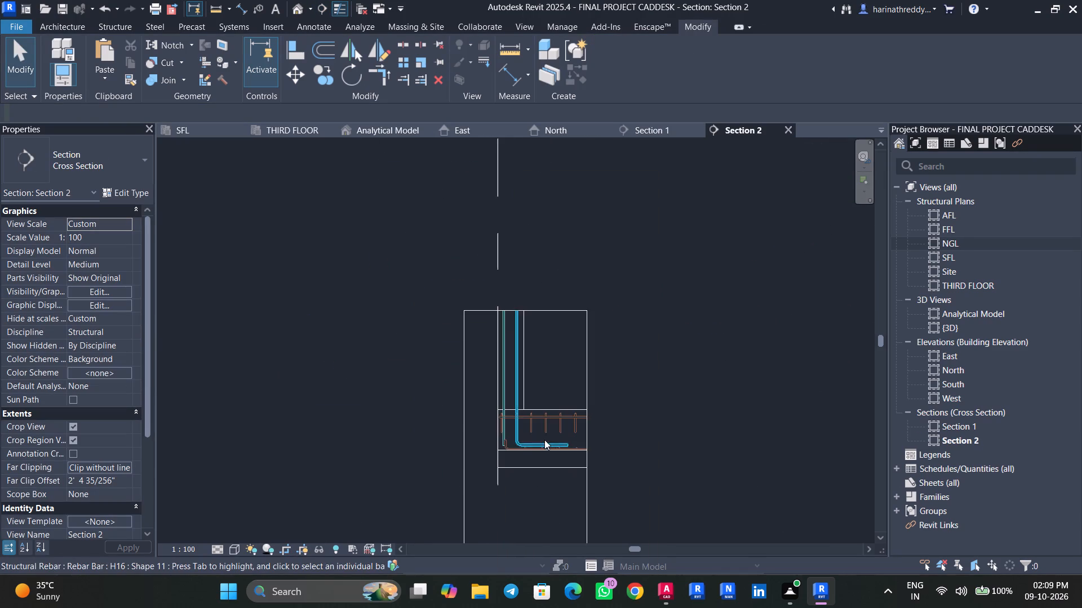
{"action": "left_click", "coordinate": [589, 499]}
{"action": "left_click_drag", "start_coordinate": [589, 456], "coordinate": [700, 457]}
Delete both H10 shape 21 rebar sets from the F1 TOP footing step in Section 2.
{"action": "scroll", "coordinate": [580, 423], "scroll_direction": "up", "scroll_amount": 6}
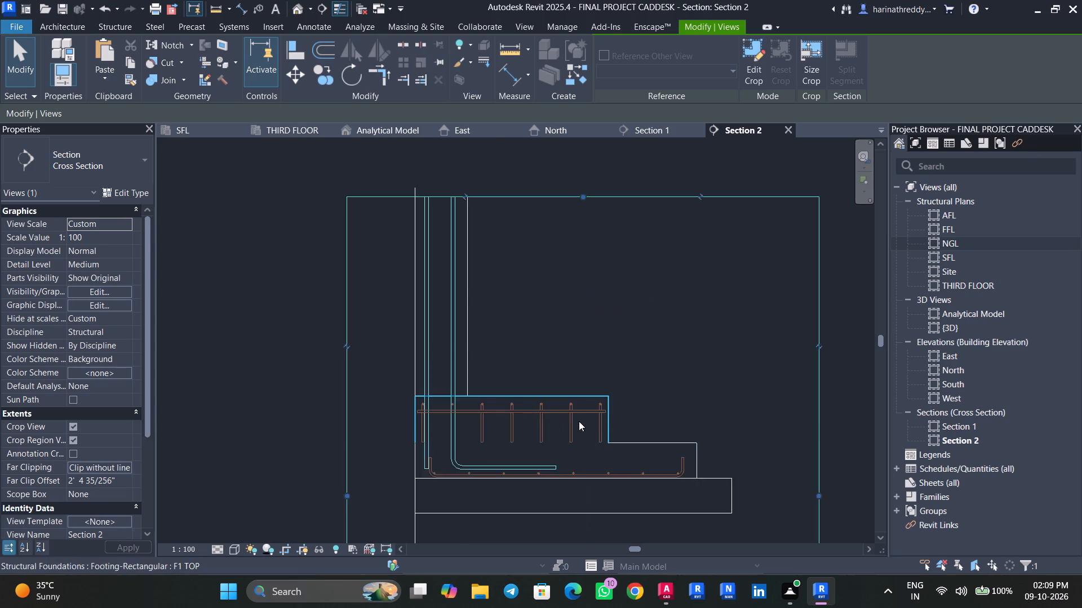
{"action": "left_click", "coordinate": [582, 412]}
{"action": "key", "text": "Escape"}
{"action": "left_click", "coordinate": [573, 432]}
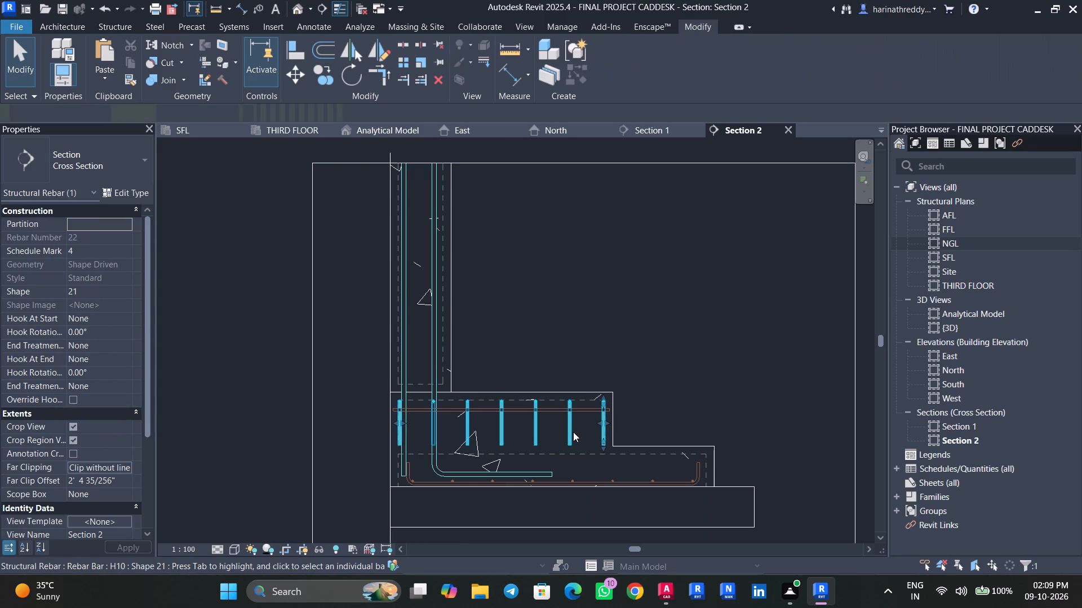
{"action": "scroll", "coordinate": [573, 432], "scroll_direction": "up", "scroll_amount": 4}
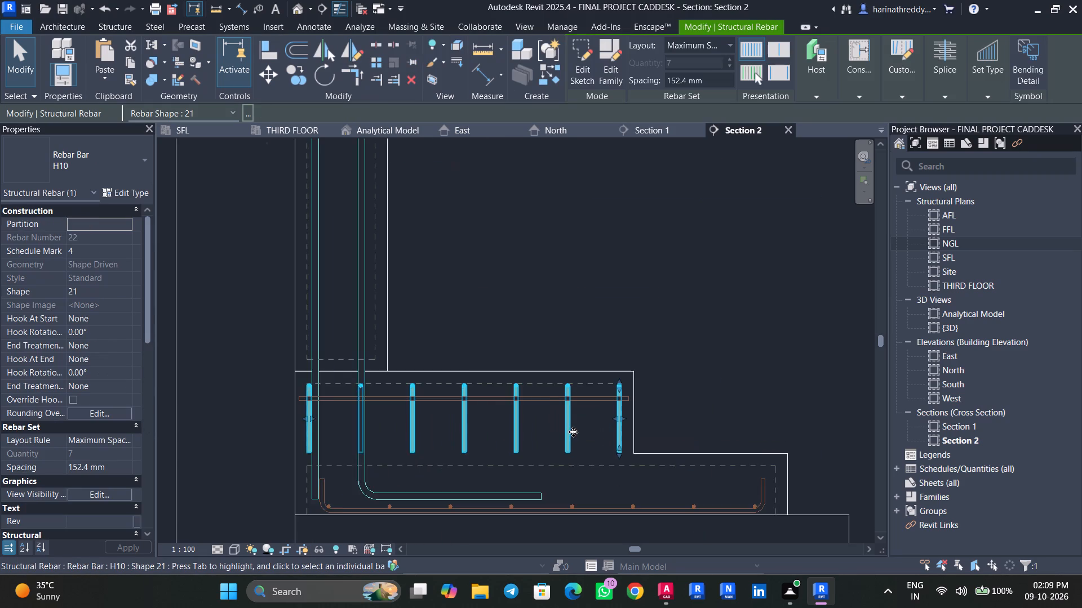
{"action": "key", "text": "Delete"}
{"action": "left_click", "coordinate": [567, 398]}
{"action": "key", "text": "Delete"}
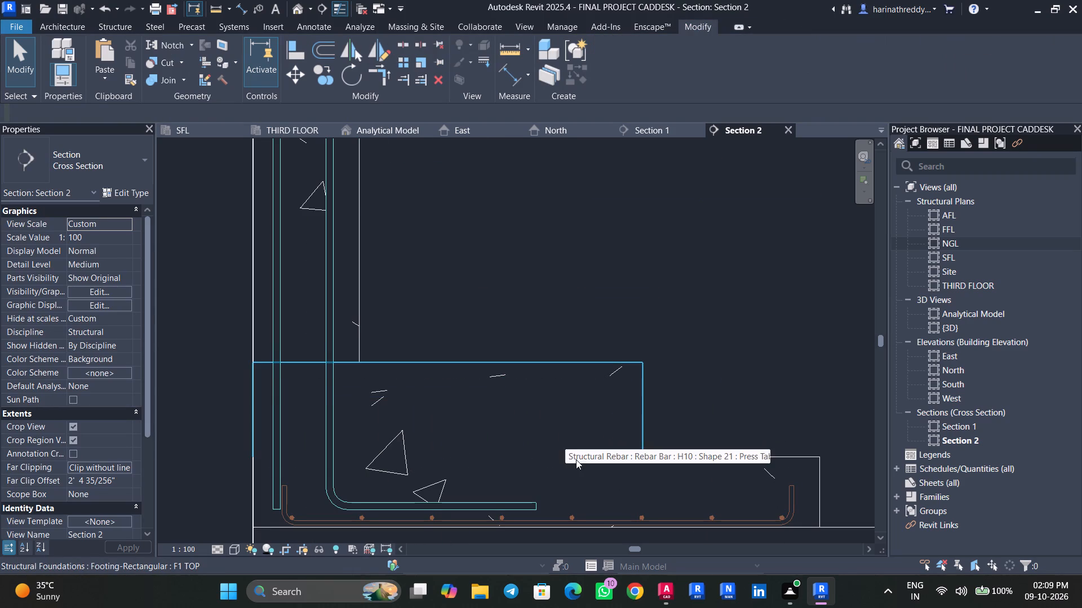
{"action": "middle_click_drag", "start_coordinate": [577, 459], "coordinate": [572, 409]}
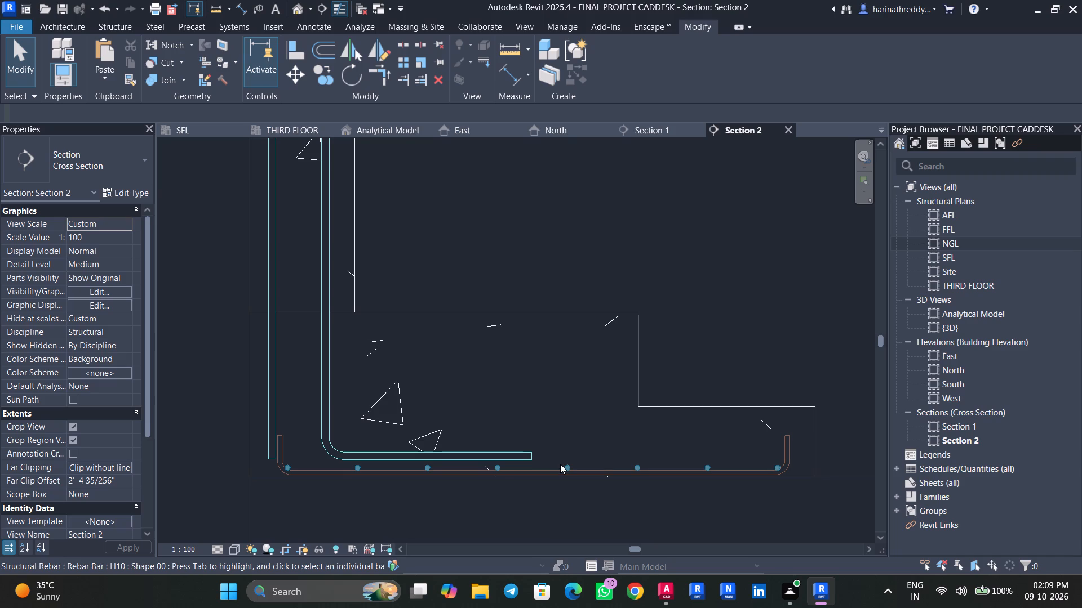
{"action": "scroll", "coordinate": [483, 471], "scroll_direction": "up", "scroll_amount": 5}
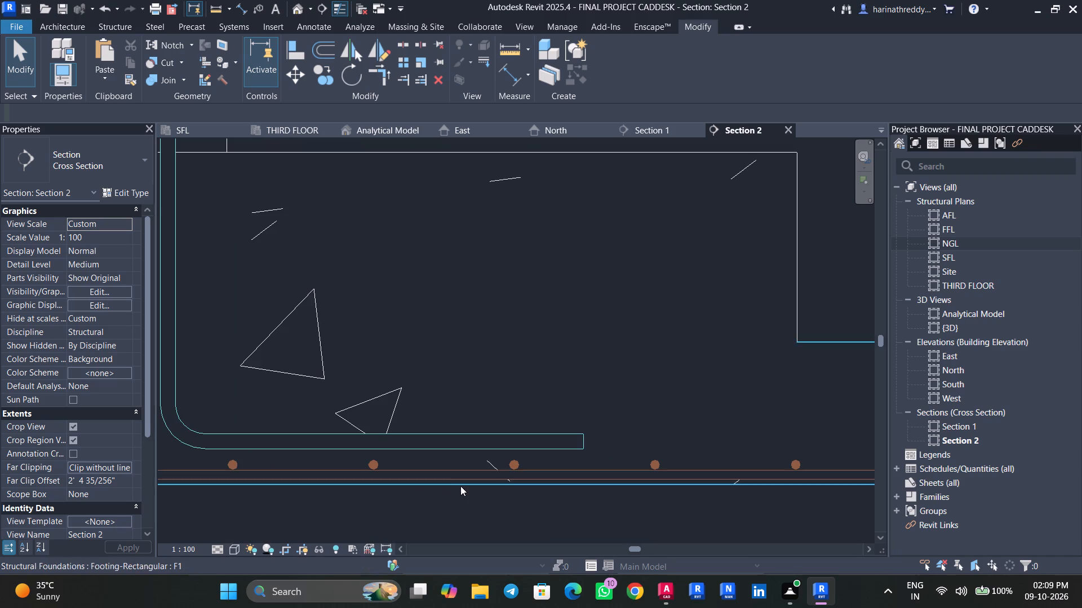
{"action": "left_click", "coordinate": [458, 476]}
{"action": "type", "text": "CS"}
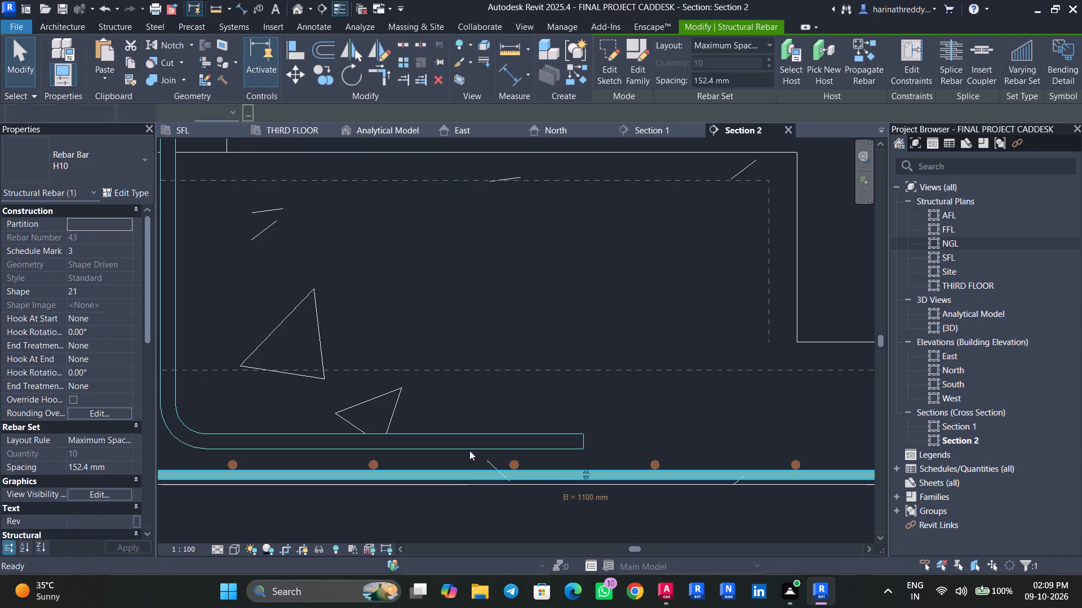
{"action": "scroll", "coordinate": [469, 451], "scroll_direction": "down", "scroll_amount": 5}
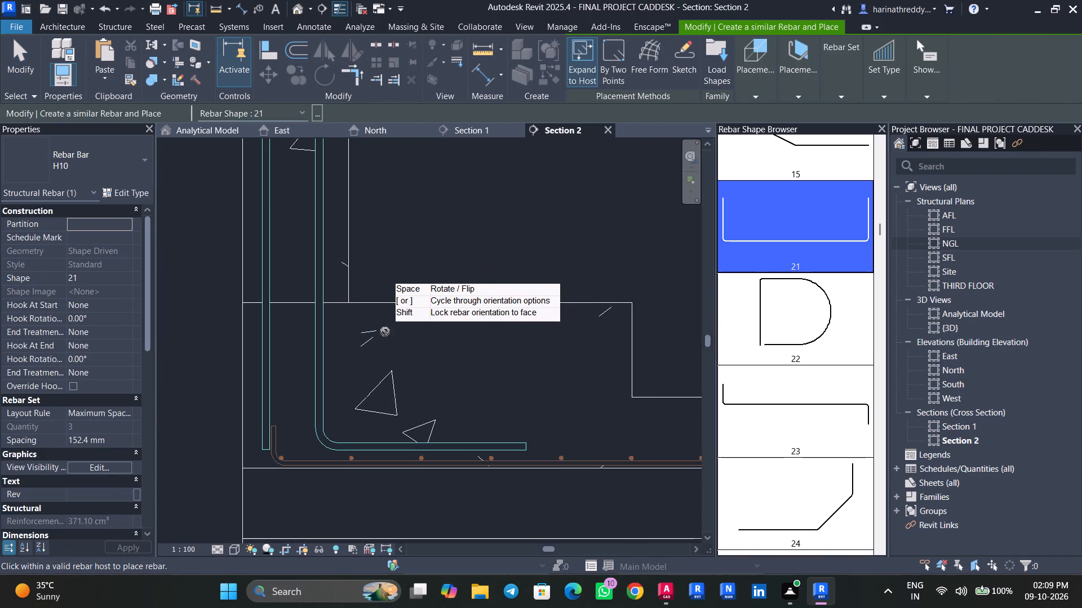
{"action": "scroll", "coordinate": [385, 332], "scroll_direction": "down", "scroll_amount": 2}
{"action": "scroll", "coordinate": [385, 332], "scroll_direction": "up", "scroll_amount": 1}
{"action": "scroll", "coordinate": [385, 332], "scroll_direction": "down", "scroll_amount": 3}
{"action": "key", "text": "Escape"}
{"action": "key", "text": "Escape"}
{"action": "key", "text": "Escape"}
Place an H10 shape 21 rebar set on the current work plane, parallel to it, legs downward along the top of the F1 TOP footing step.
{"action": "left_click", "coordinate": [432, 326]}
{"action": "left_click", "coordinate": [696, 56]}
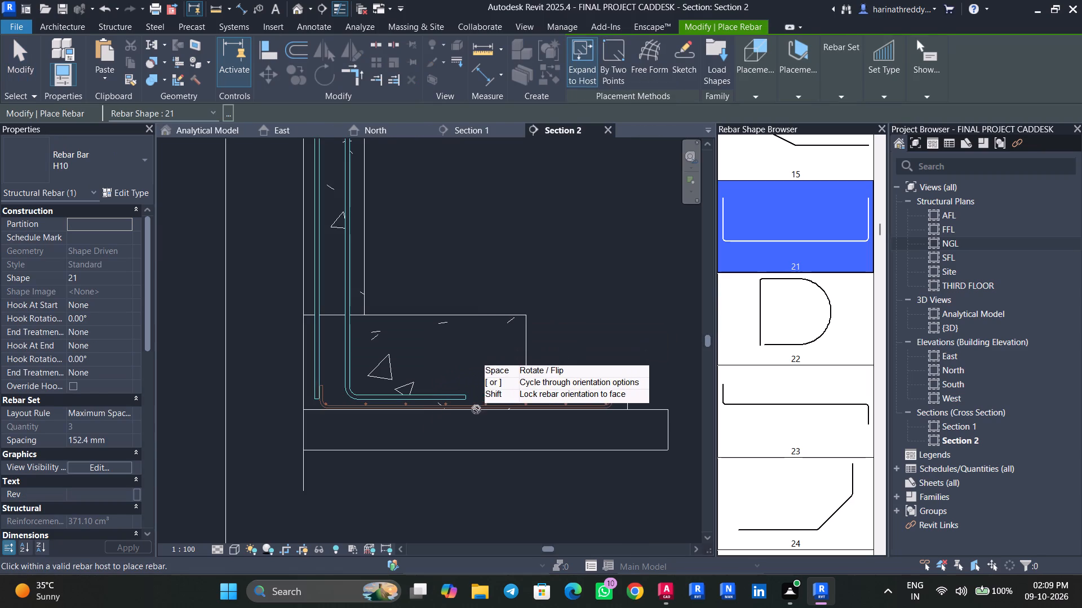
{"action": "scroll", "coordinate": [403, 343], "scroll_direction": "up", "scroll_amount": 3}
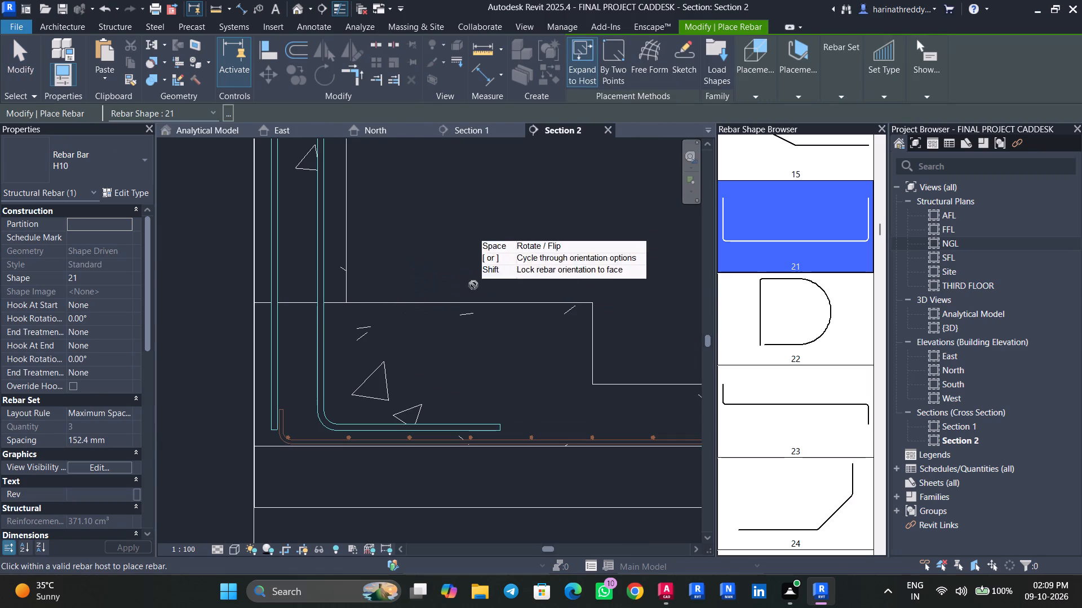
{"action": "left_click", "coordinate": [757, 86]}
{"action": "left_click", "coordinate": [815, 77]}
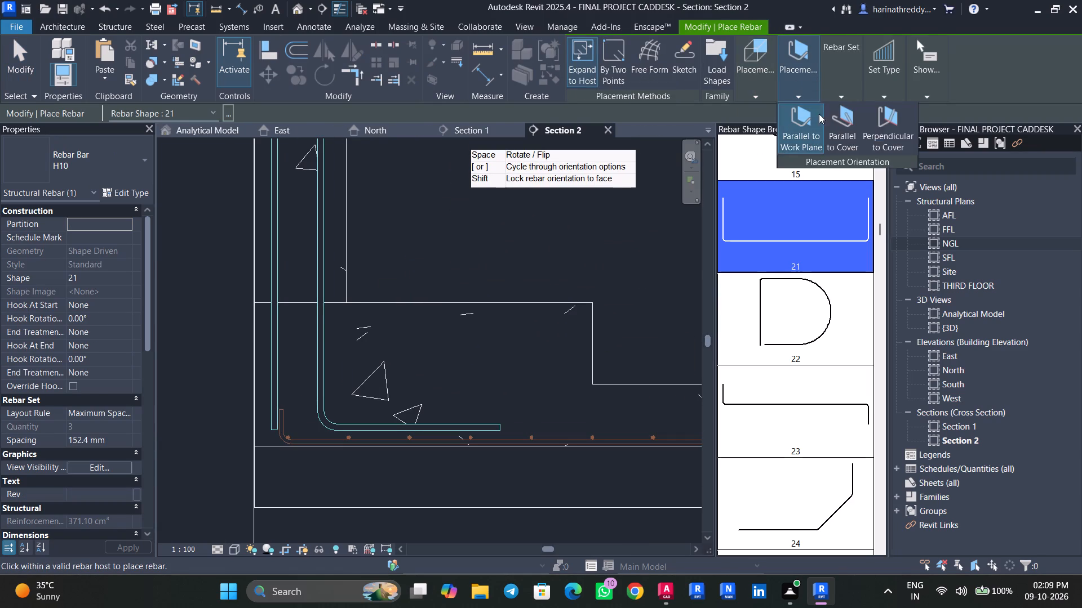
{"action": "left_click", "coordinate": [877, 133]}
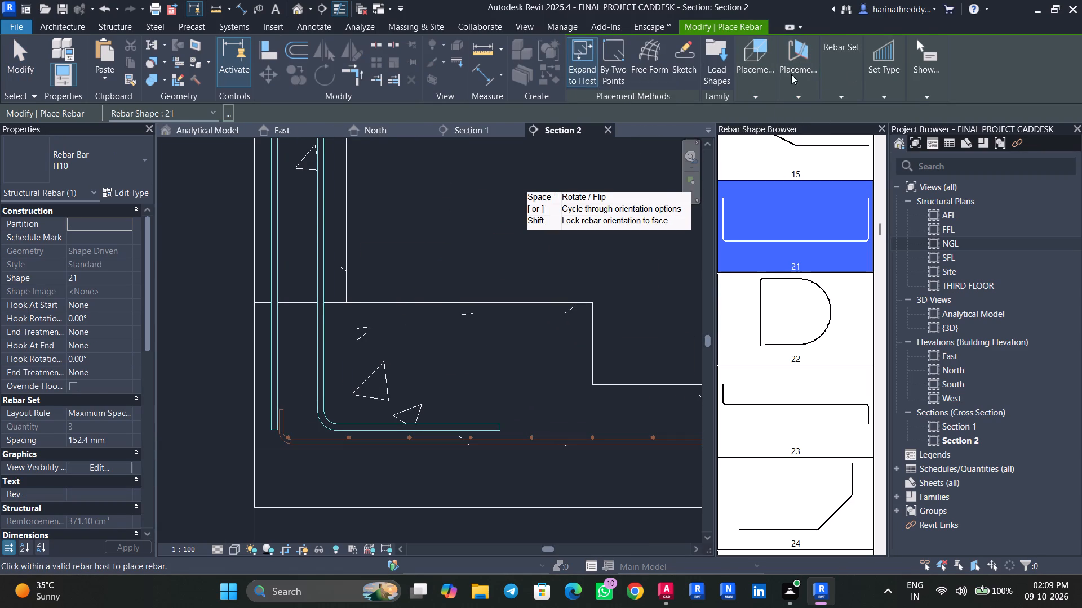
{"action": "left_click", "coordinate": [791, 74]}
{"action": "left_click", "coordinate": [855, 114]}
{"action": "left_click", "coordinate": [808, 122]}
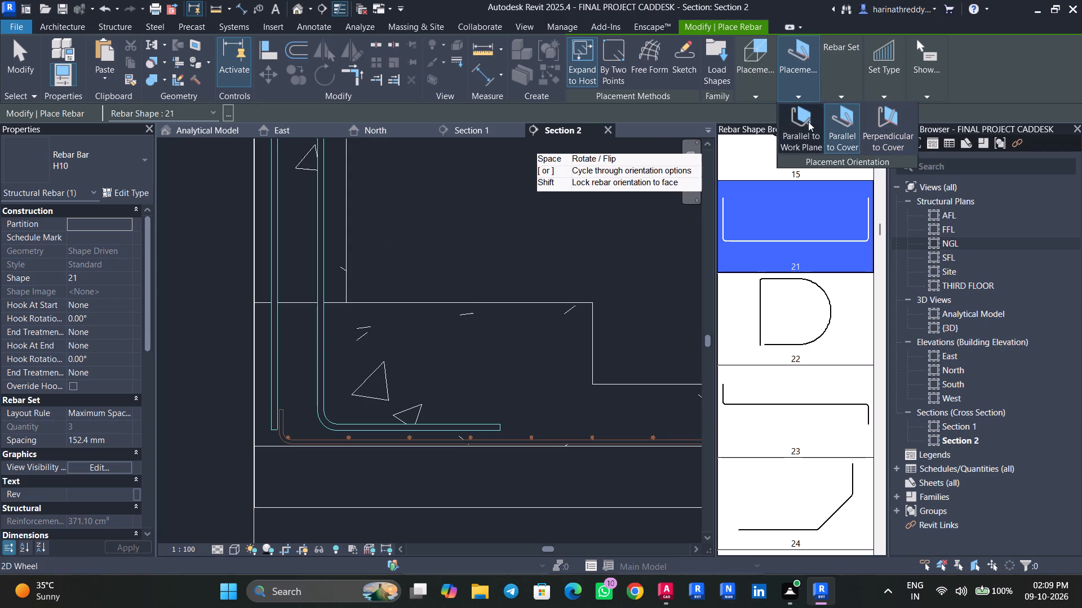
{"action": "left_click", "coordinate": [762, 81]}
{"action": "left_click", "coordinate": [762, 118]}
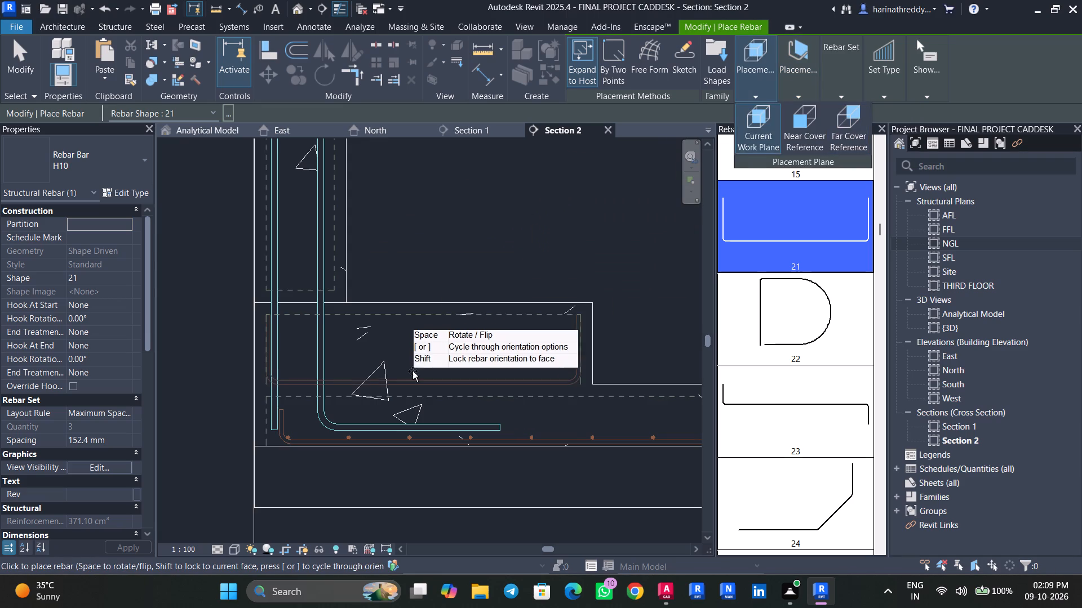
{"action": "left_click", "coordinate": [445, 320]}
{"action": "key", "text": "Escape"}
{"action": "key", "text": "Escape"}
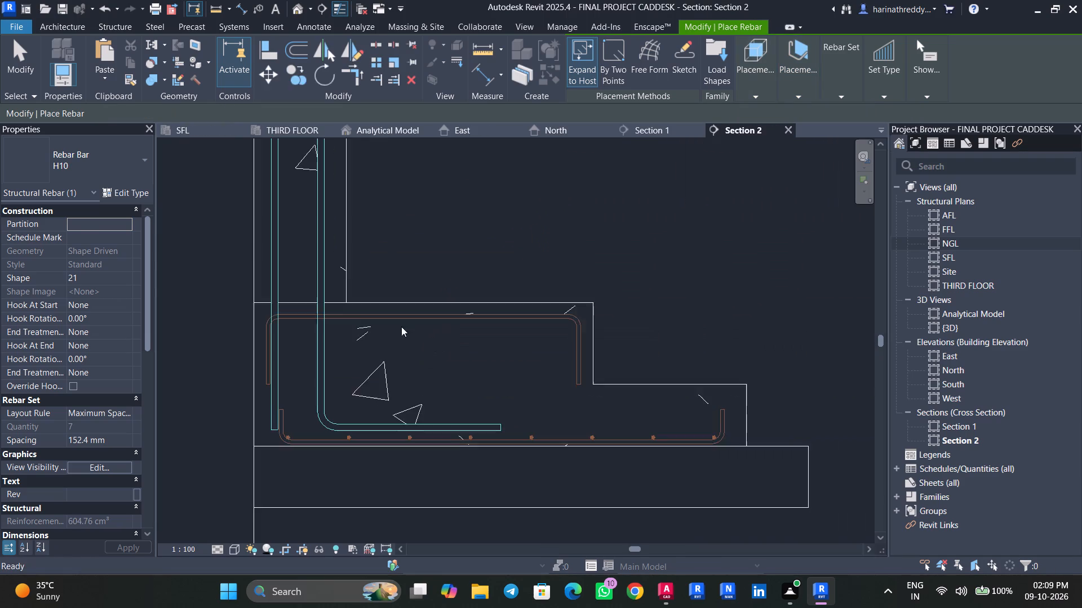
Set both leg lengths, C and A, of the new H10 shape 21 set to 150 mm.
{"action": "scroll", "coordinate": [368, 324], "scroll_direction": "up", "scroll_amount": 5}
{"action": "left_click", "coordinate": [373, 316]}
{"action": "middle_click_drag", "start_coordinate": [367, 366], "coordinate": [490, 354]}
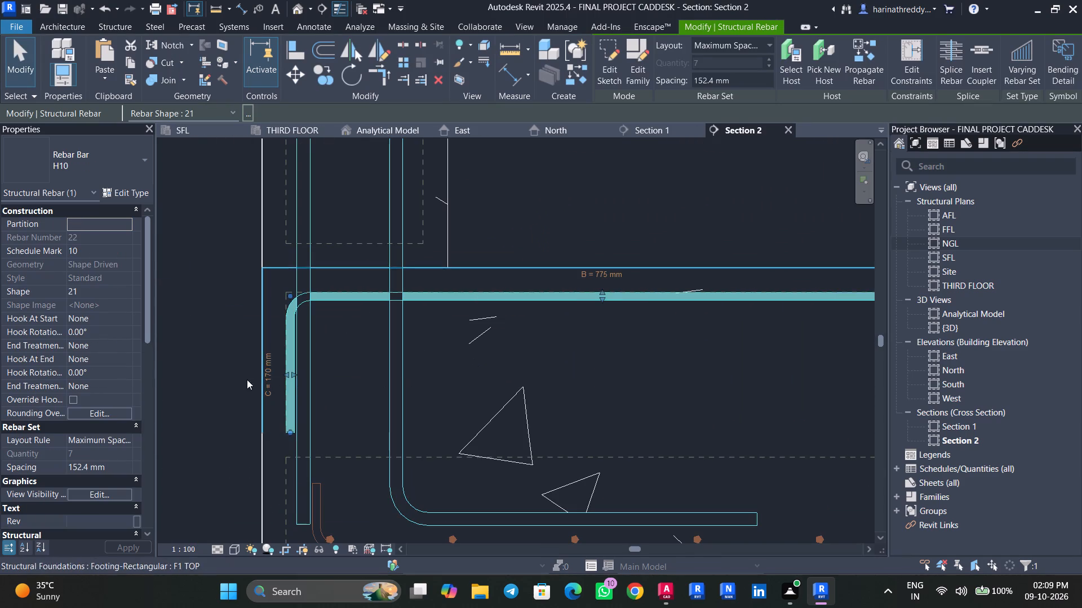
{"action": "left_click", "coordinate": [263, 373]}
{"action": "type", "text": "150"}
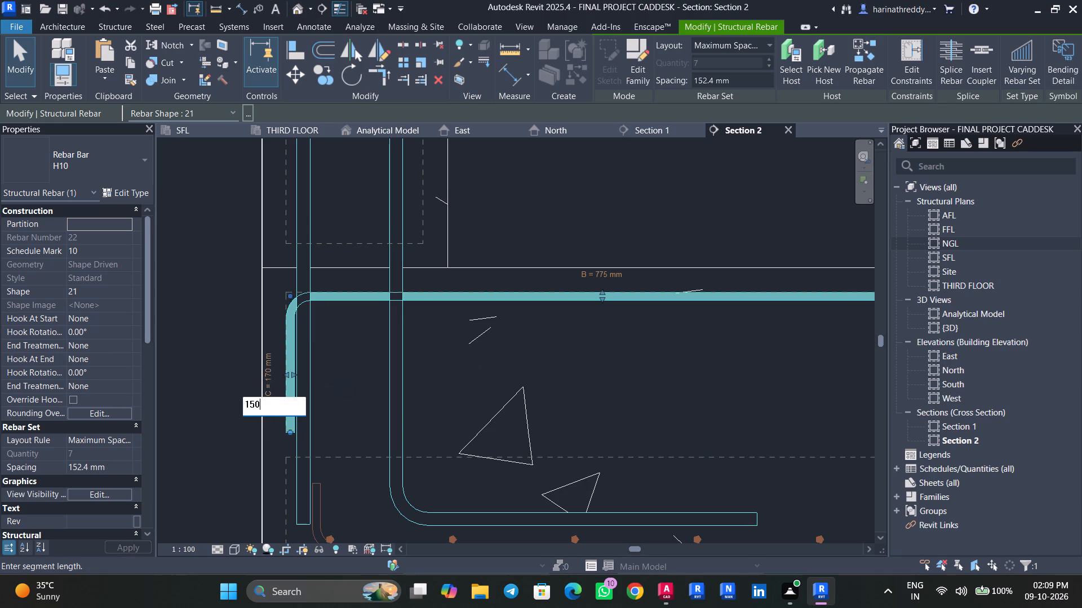
{"action": "key", "text": "Return"}
{"action": "key", "text": "Escape"}
{"action": "middle_click_drag", "start_coordinate": [541, 348], "coordinate": [185, 348]}
{"action": "left_click", "coordinate": [470, 292]}
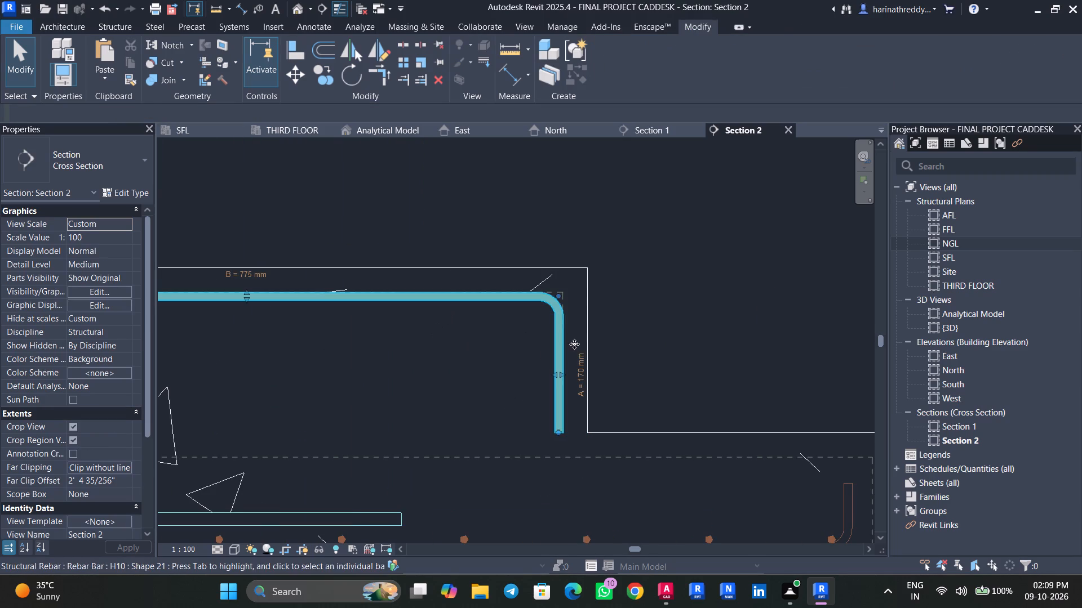
{"action": "left_click", "coordinate": [579, 372]}
{"action": "type", "text": "150"}
{"action": "key", "text": "Return"}
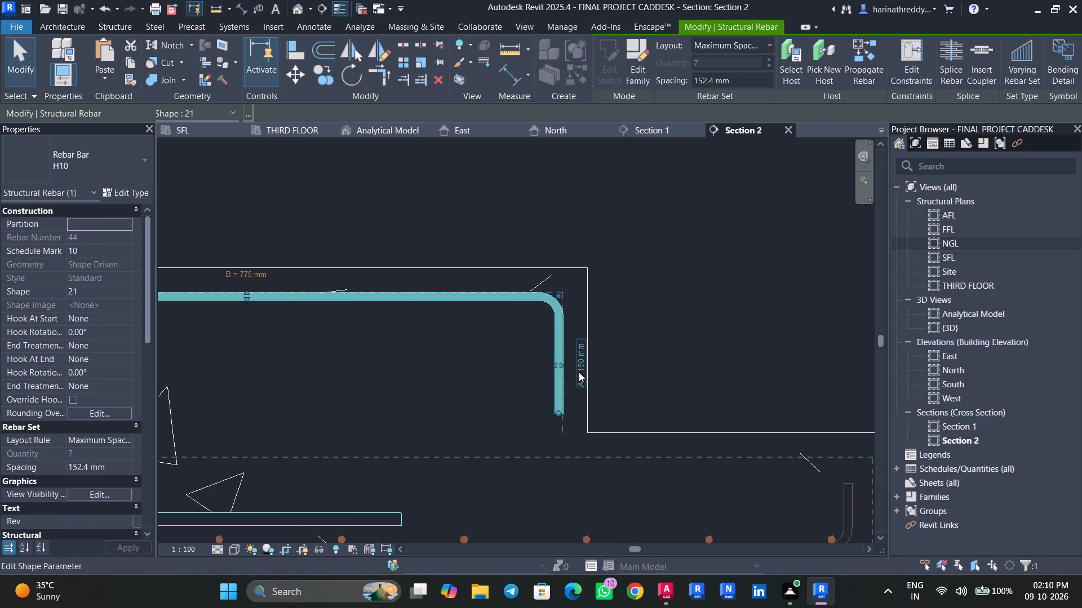
{"action": "key", "text": "Escape"}
Set the spacing of the F1 TOP shape 21 rebar set to 6".
{"action": "left_click", "coordinate": [515, 302]}
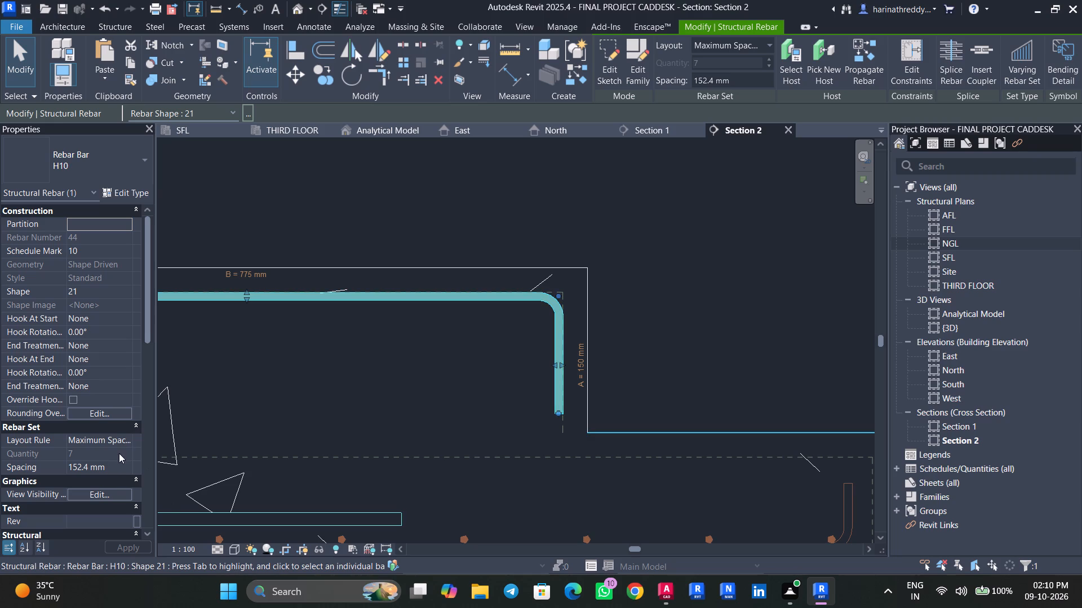
{"action": "left_click", "coordinate": [118, 468]}
{"action": "type", "text": "6\""}
{"action": "key", "text": "Return"}
{"action": "scroll", "coordinate": [382, 372], "scroll_direction": "down", "scroll_amount": 7}
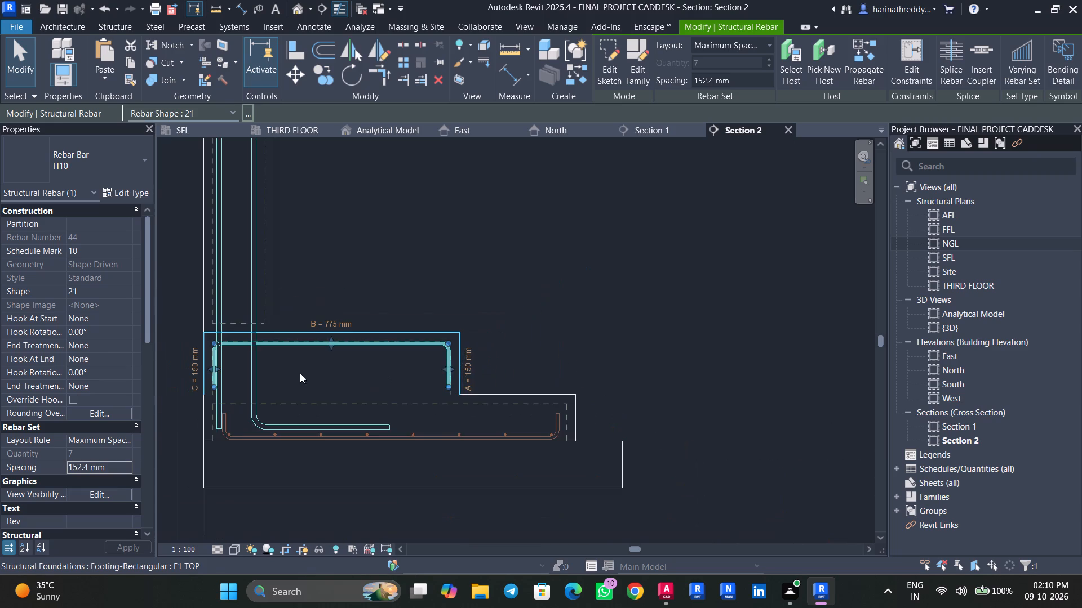
{"action": "key", "text": "Escape"}
Create a similar set from the footing's straight H10 shape 00 bars, placing it perpendicular to cover just under the F1 TOP shape 21 bars.
{"action": "scroll", "coordinate": [243, 438], "scroll_direction": "up", "scroll_amount": 3}
{"action": "scroll", "coordinate": [243, 438], "scroll_direction": "down", "scroll_amount": 1}
{"action": "scroll", "coordinate": [243, 438], "scroll_direction": "up", "scroll_amount": 3}
{"action": "scroll", "coordinate": [307, 430], "scroll_direction": "up", "scroll_amount": 4}
{"action": "left_click", "coordinate": [307, 430]}
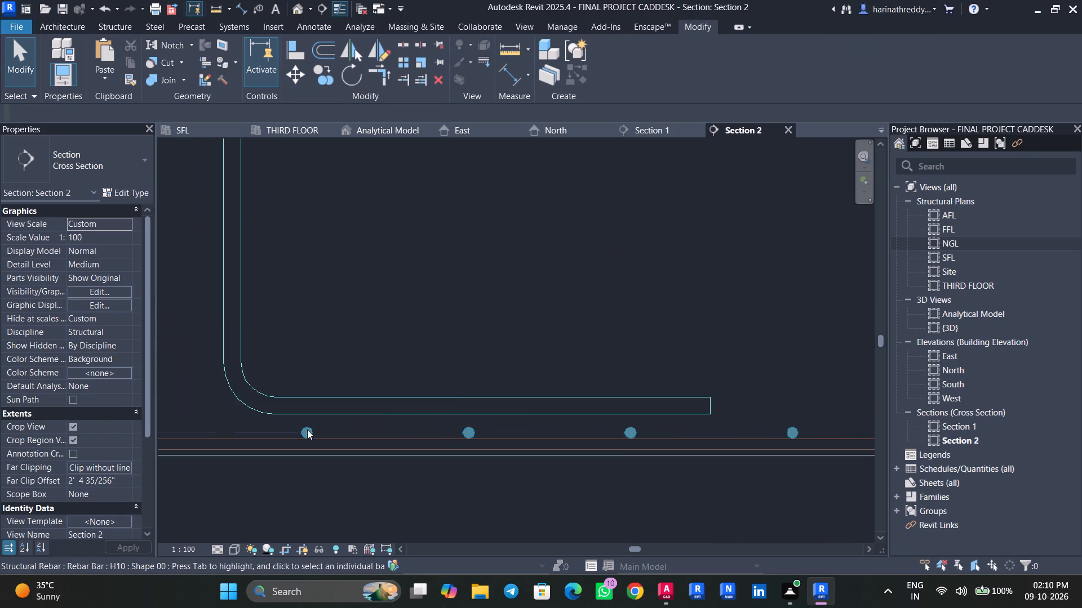
{"action": "scroll", "coordinate": [307, 430], "scroll_direction": "down", "scroll_amount": 8}
{"action": "type", "text": "CS"}
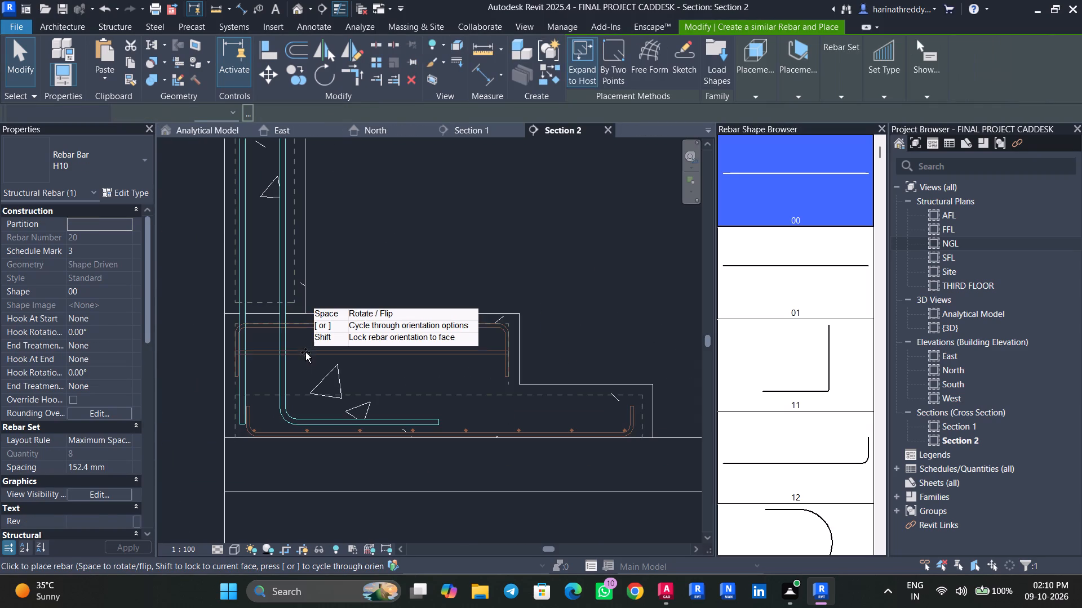
{"action": "left_click", "coordinate": [748, 100]}
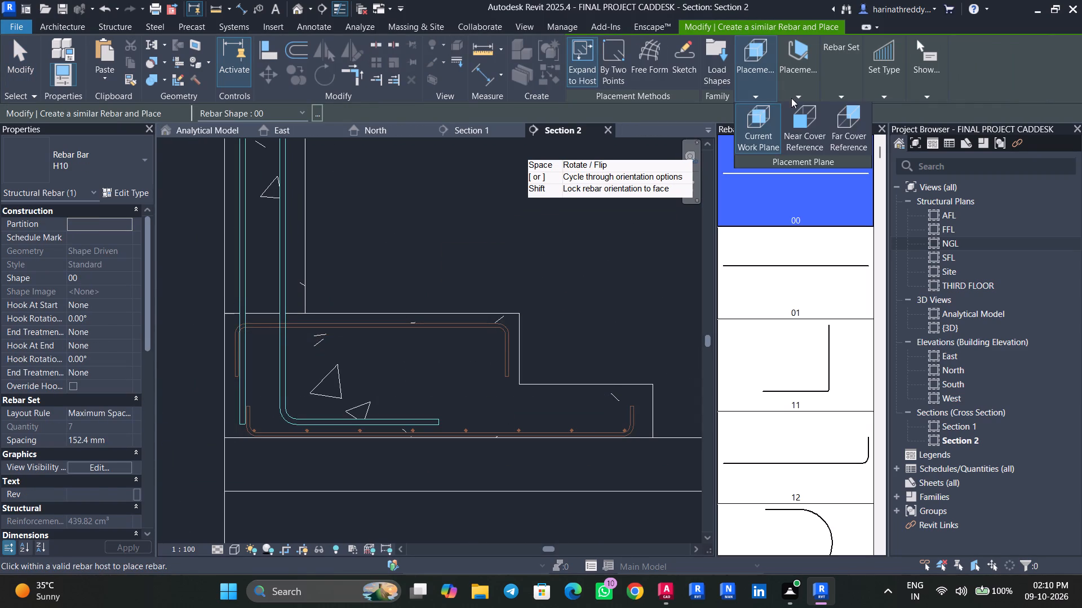
{"action": "left_click", "coordinate": [800, 86]}
{"action": "left_click", "coordinate": [851, 117]}
{"action": "scroll", "coordinate": [368, 335], "scroll_direction": "up", "scroll_amount": 1}
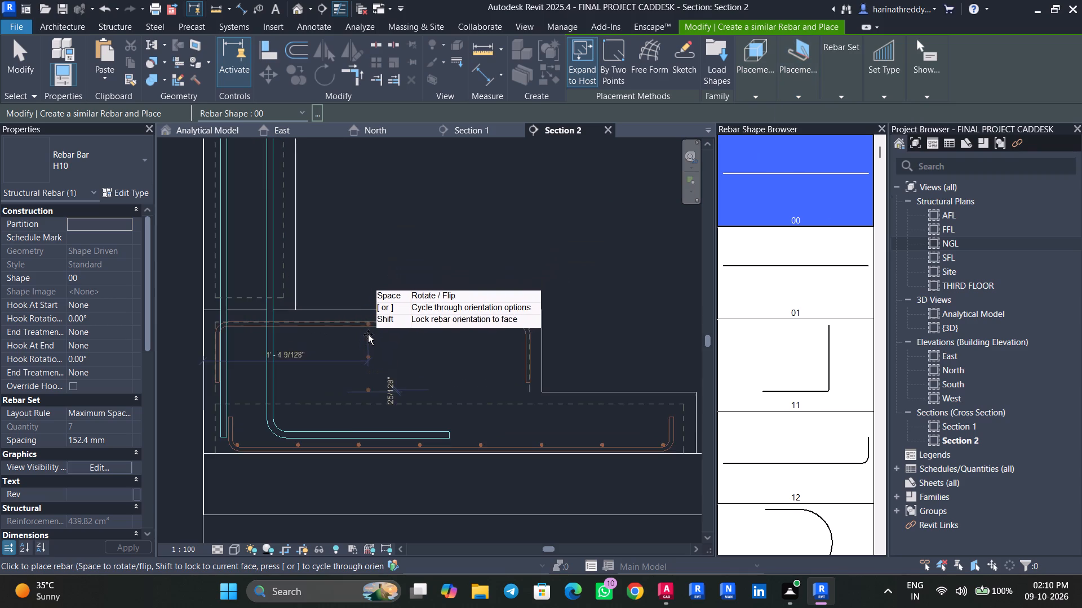
{"action": "scroll", "coordinate": [325, 320], "scroll_direction": "up", "scroll_amount": 5}
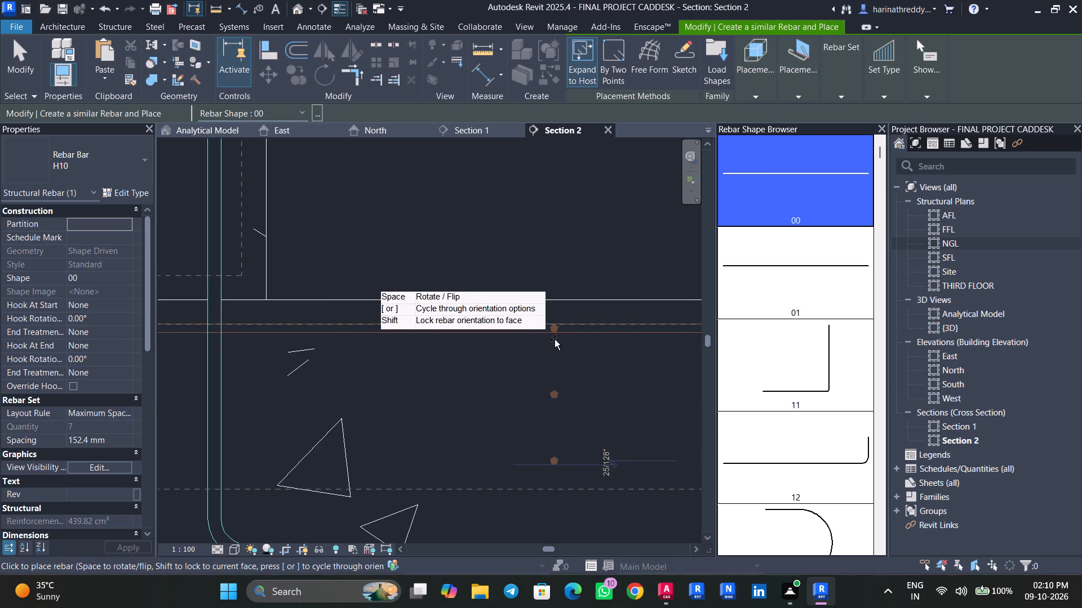
{"action": "left_click", "coordinate": [803, 97]}
{"action": "left_click", "coordinate": [888, 136]}
{"action": "scroll", "coordinate": [412, 347], "scroll_direction": "down", "scroll_amount": 4}
{"action": "left_click", "coordinate": [412, 342]}
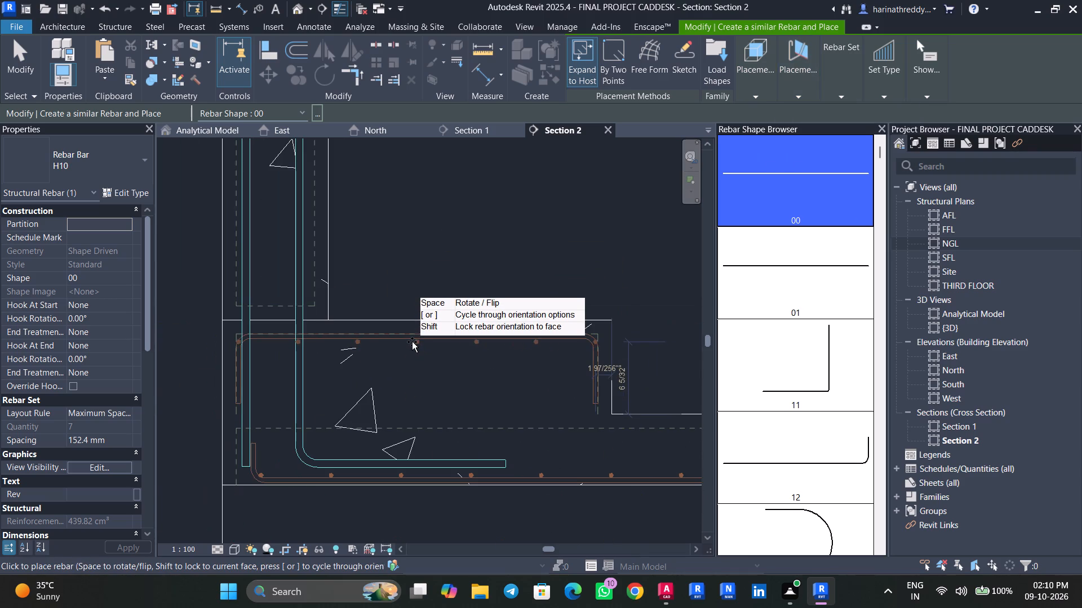
{"action": "key", "text": "Escape"}
{"action": "key", "text": "Escape"}
Pull both end bars of the new shape 00 set inward at the shape 21 bends, the outer one to about 2 47/256" from the footing edge.
{"action": "scroll", "coordinate": [260, 348], "scroll_direction": "up", "scroll_amount": 8}
{"action": "scroll", "coordinate": [251, 343], "scroll_direction": "down", "scroll_amount": 1}
{"action": "scroll", "coordinate": [251, 343], "scroll_direction": "up", "scroll_amount": 3}
{"action": "left_click", "coordinate": [429, 332]}
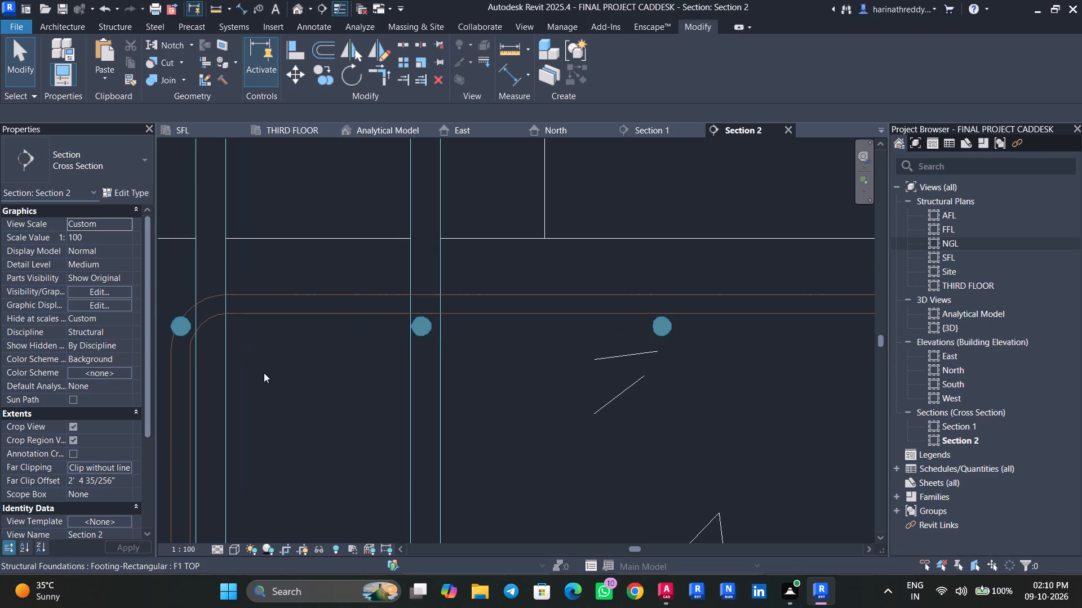
{"action": "left_click_drag", "start_coordinate": [188, 327], "coordinate": [230, 330]}
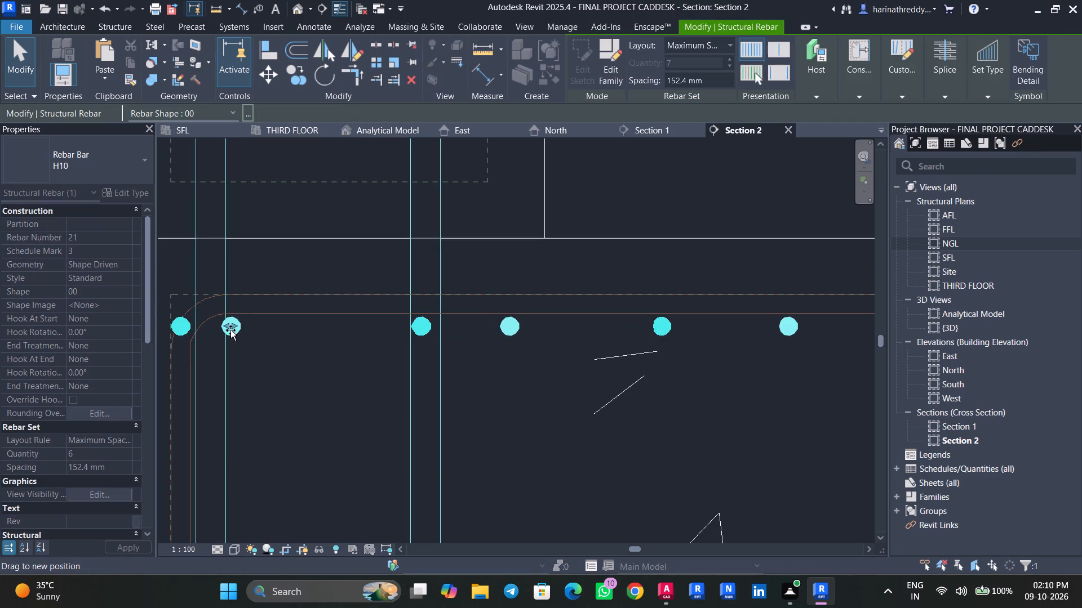
{"action": "left_click_drag", "start_coordinate": [230, 330], "coordinate": [234, 324]}
{"action": "middle_click_drag", "start_coordinate": [434, 379], "coordinate": [244, 386]}
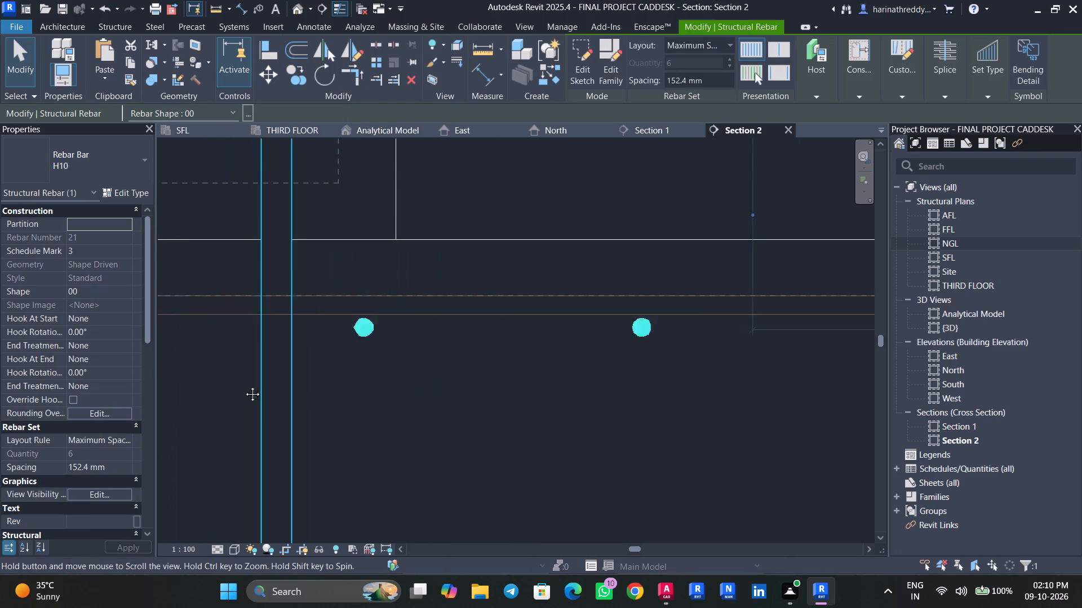
{"action": "middle_click_drag", "start_coordinate": [244, 386], "coordinate": [243, 386]}
{"action": "middle_click_drag", "start_coordinate": [458, 417], "coordinate": [235, 425]}
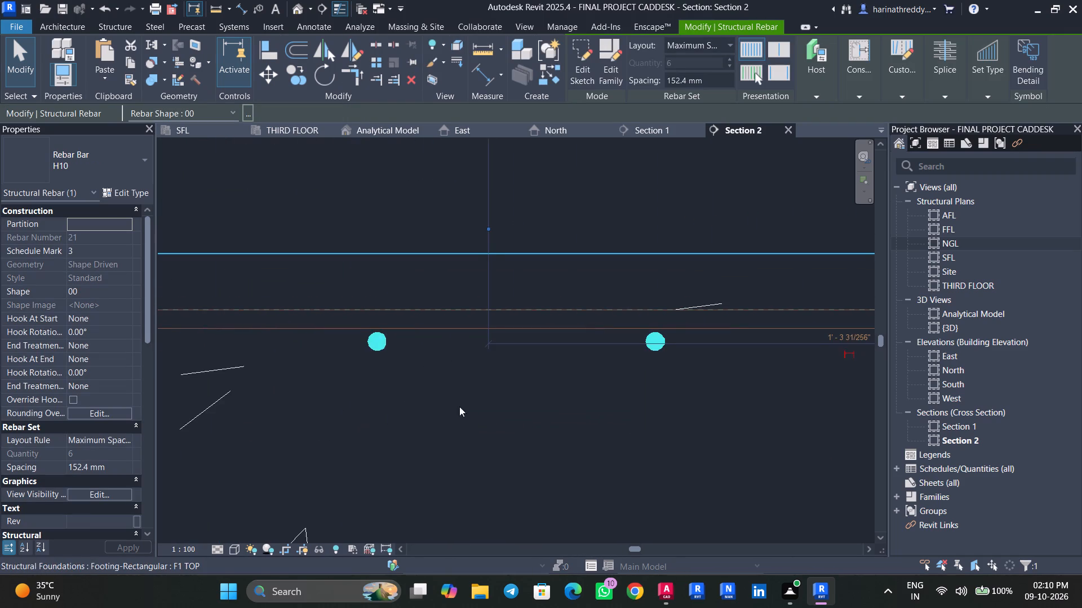
{"action": "middle_click_drag", "start_coordinate": [571, 400], "coordinate": [210, 405]}
{"action": "middle_click_drag", "start_coordinate": [581, 377], "coordinate": [362, 383]}
{"action": "scroll", "coordinate": [645, 336], "scroll_direction": "up", "scroll_amount": 8}
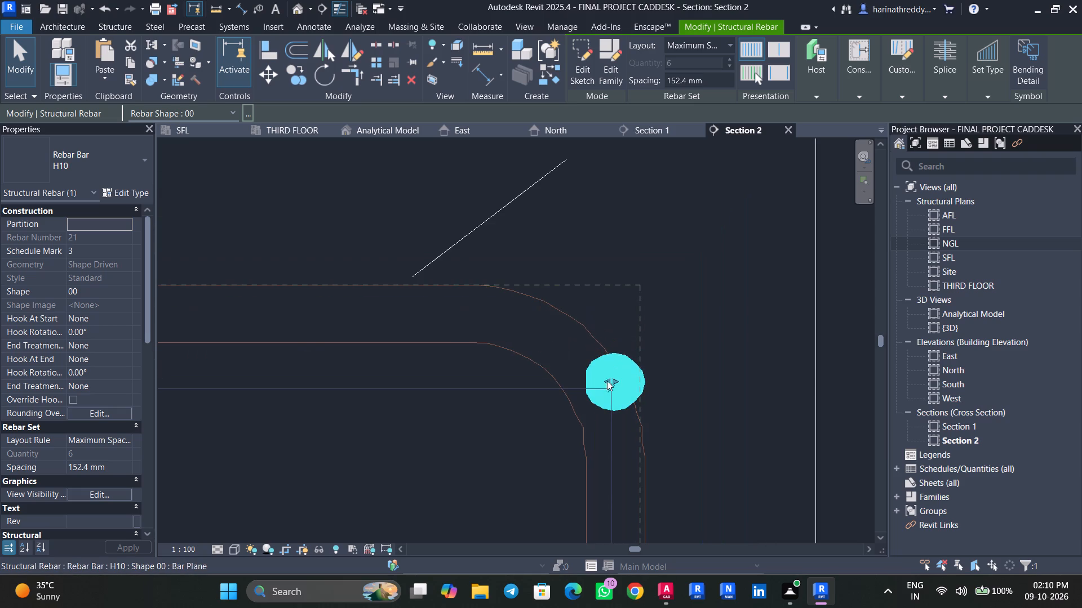
{"action": "left_click_drag", "start_coordinate": [607, 381], "coordinate": [494, 383]}
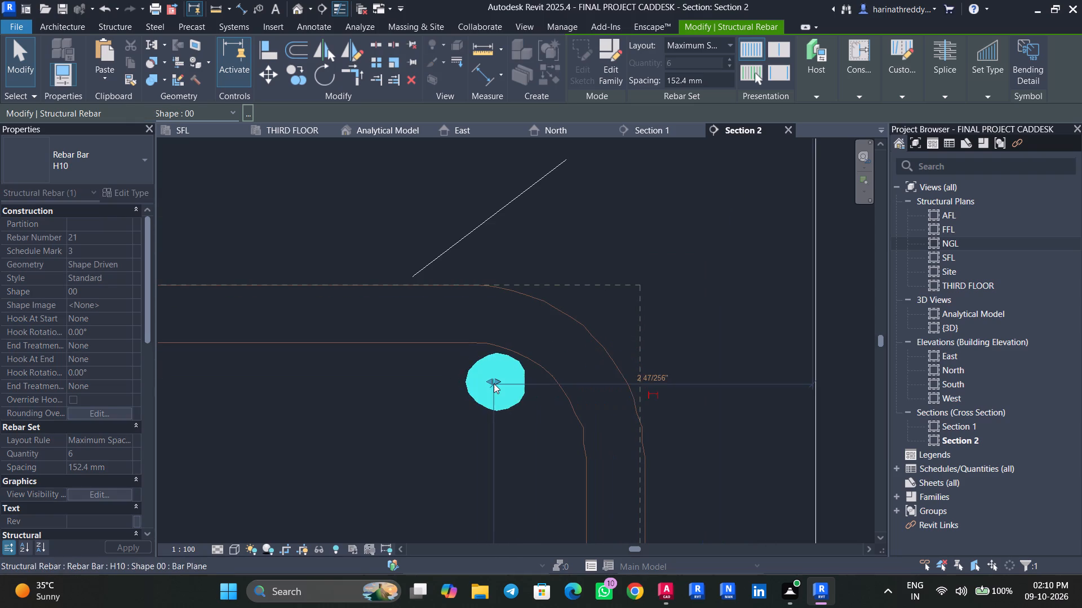
{"action": "scroll", "coordinate": [493, 384], "scroll_direction": "down", "scroll_amount": 8}
Nudge the straight H10 shape 00 set upward until its bars sit directly against the underside of the shape 21 bars.
{"action": "middle_click_drag", "start_coordinate": [386, 415], "coordinate": [567, 399]}
{"action": "scroll", "coordinate": [410, 390], "scroll_direction": "up", "scroll_amount": 9}
{"action": "scroll", "coordinate": [411, 382], "scroll_direction": "down", "scroll_amount": 1}
{"action": "scroll", "coordinate": [411, 382], "scroll_direction": "up", "scroll_amount": 1}
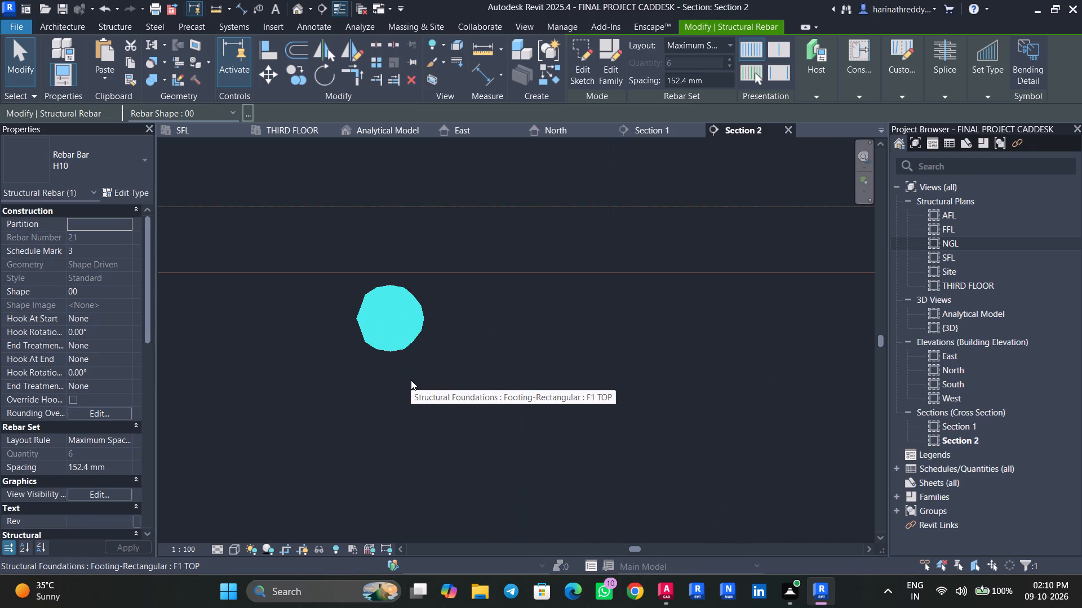
{"action": "key", "text": "Up"}
{"action": "key", "text": "Up"}
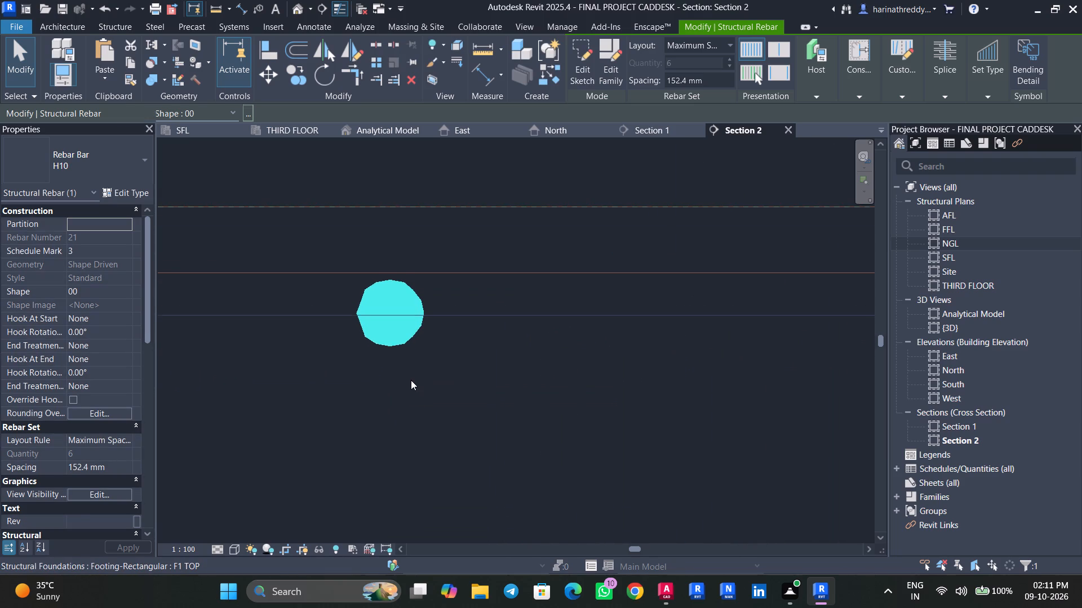
{"action": "key", "text": "Up"}
{"action": "key", "text": "Up"}
{"action": "key", "text": "Up"}
{"action": "key", "text": "Down"}
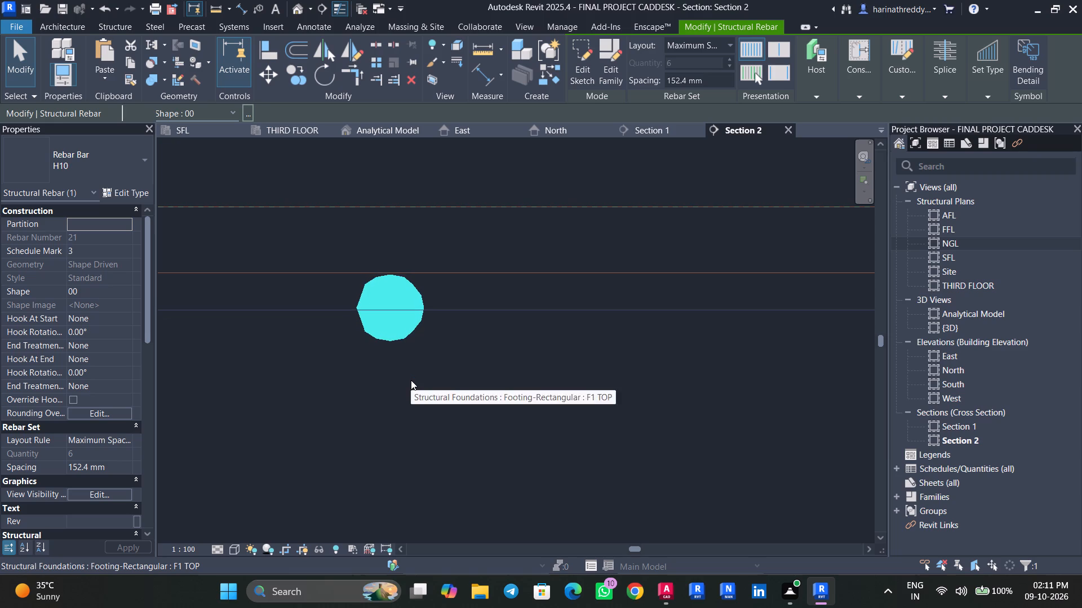
{"action": "scroll", "coordinate": [484, 386], "scroll_direction": "down", "scroll_amount": 4}
{"action": "middle_click_drag", "start_coordinate": [634, 369], "coordinate": [344, 378]}
{"action": "scroll", "coordinate": [708, 346], "scroll_direction": "up", "scroll_amount": 4}
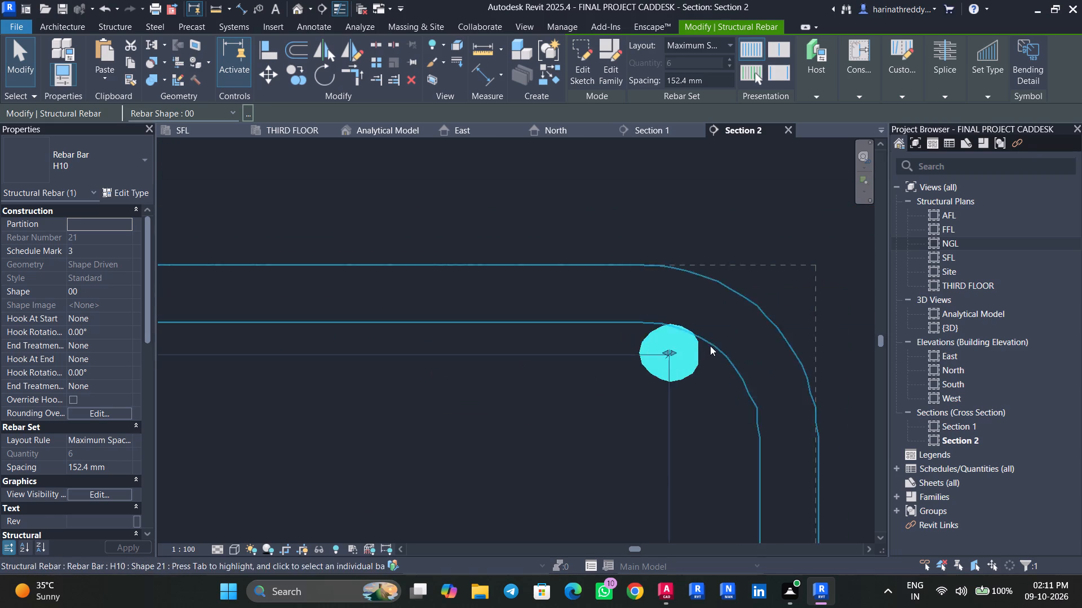
{"action": "key", "text": "Escape"}
Select all H10 rebar instances and show them unobscured in the {3D} view.
{"action": "scroll", "coordinate": [517, 391], "scroll_direction": "down", "scroll_amount": 8}
{"action": "scroll", "coordinate": [517, 393], "scroll_direction": "up", "scroll_amount": 1}
{"action": "scroll", "coordinate": [517, 393], "scroll_direction": "down", "scroll_amount": 2}
{"action": "left_click", "coordinate": [559, 390]}
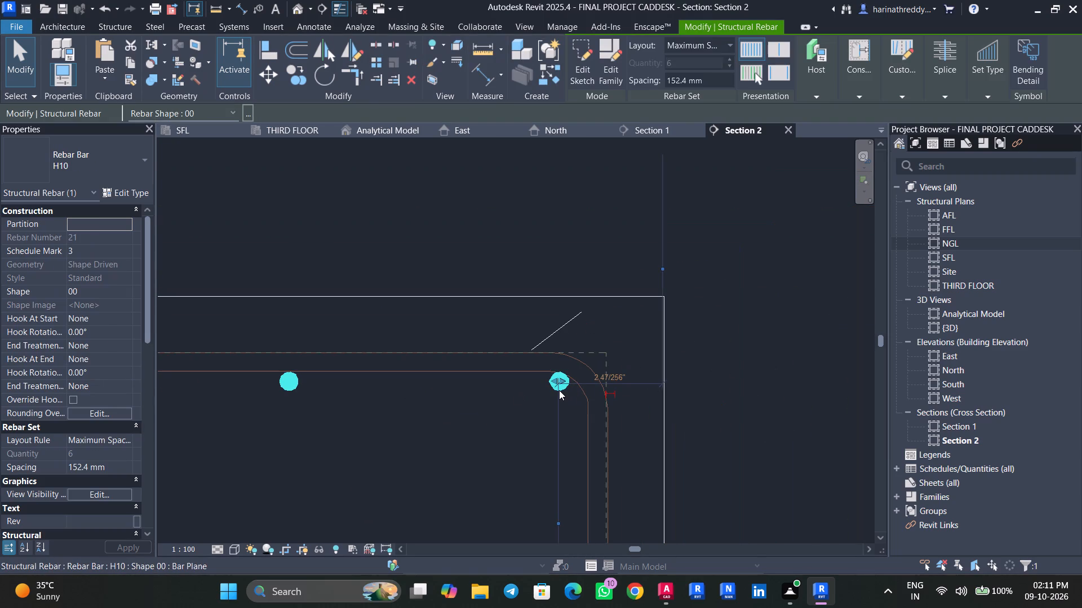
{"action": "key", "text": "s"}
{"action": "key", "text": "a"}
{"action": "left_click", "coordinate": [100, 496]}
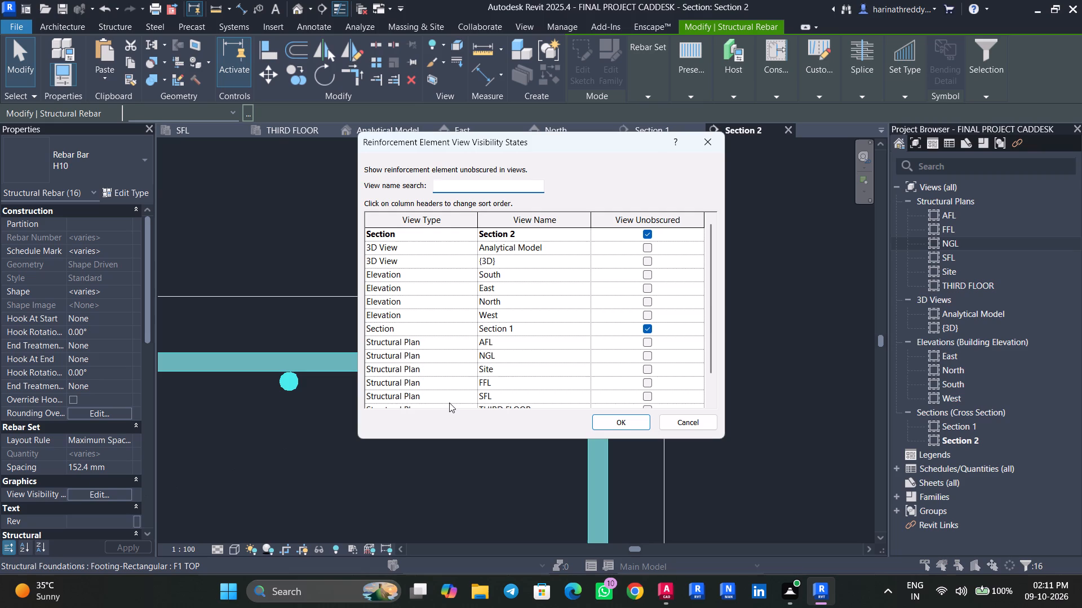
{"action": "left_click", "coordinate": [648, 261]}
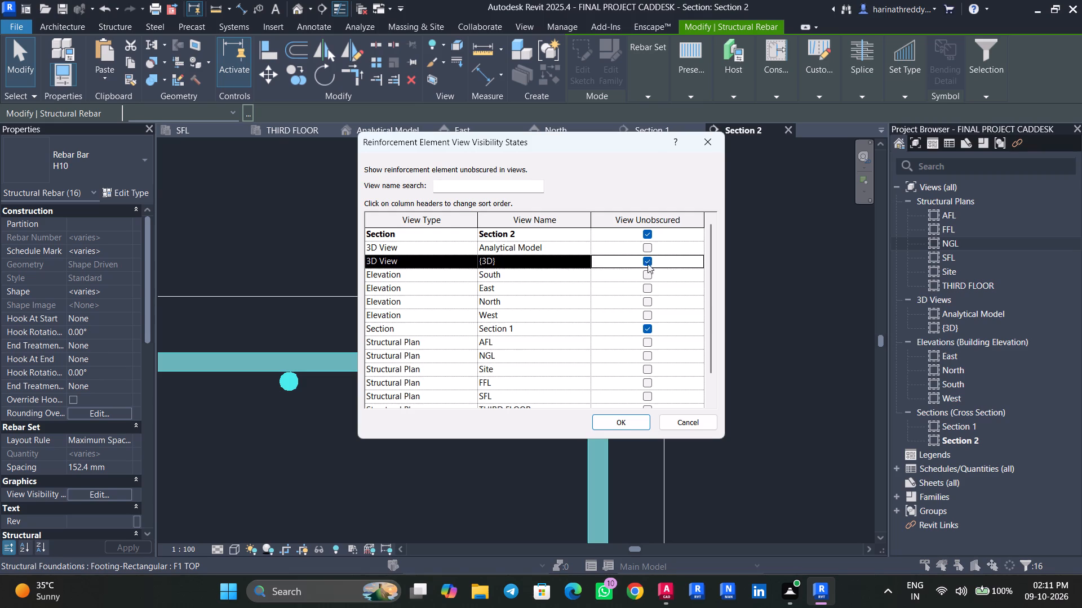
{"action": "left_click", "coordinate": [628, 424]}
{"action": "scroll", "coordinate": [660, 327], "scroll_direction": "up", "scroll_amount": 1}
{"action": "scroll", "coordinate": [660, 327], "scroll_direction": "down", "scroll_amount": 1}
{"action": "scroll", "coordinate": [660, 327], "scroll_direction": "up", "scroll_amount": 1}
{"action": "scroll", "coordinate": [660, 327], "scroll_direction": "down", "scroll_amount": 7}
{"action": "scroll", "coordinate": [660, 327], "scroll_direction": "up", "scroll_amount": 1}
{"action": "scroll", "coordinate": [660, 327], "scroll_direction": "down", "scroll_amount": 2}
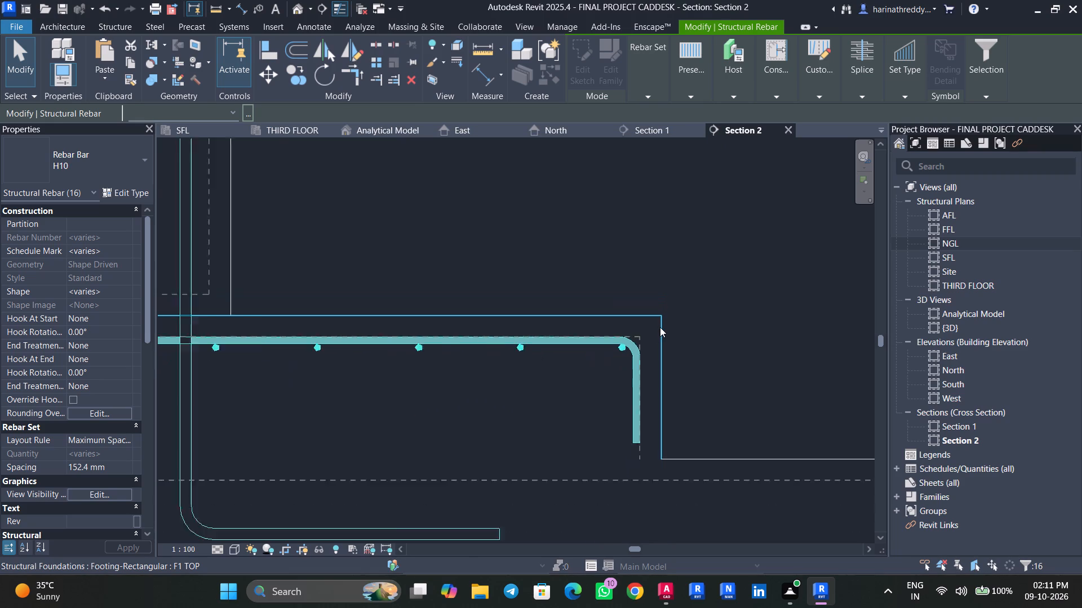
{"action": "scroll", "coordinate": [660, 327], "scroll_direction": "down", "scroll_amount": 3}
{"action": "scroll", "coordinate": [317, 361], "scroll_direction": "up", "scroll_amount": 14}
{"action": "scroll", "coordinate": [261, 382], "scroll_direction": "down", "scroll_amount": 14}
{"action": "middle_click_drag", "start_coordinate": [502, 392], "coordinate": [467, 370]}
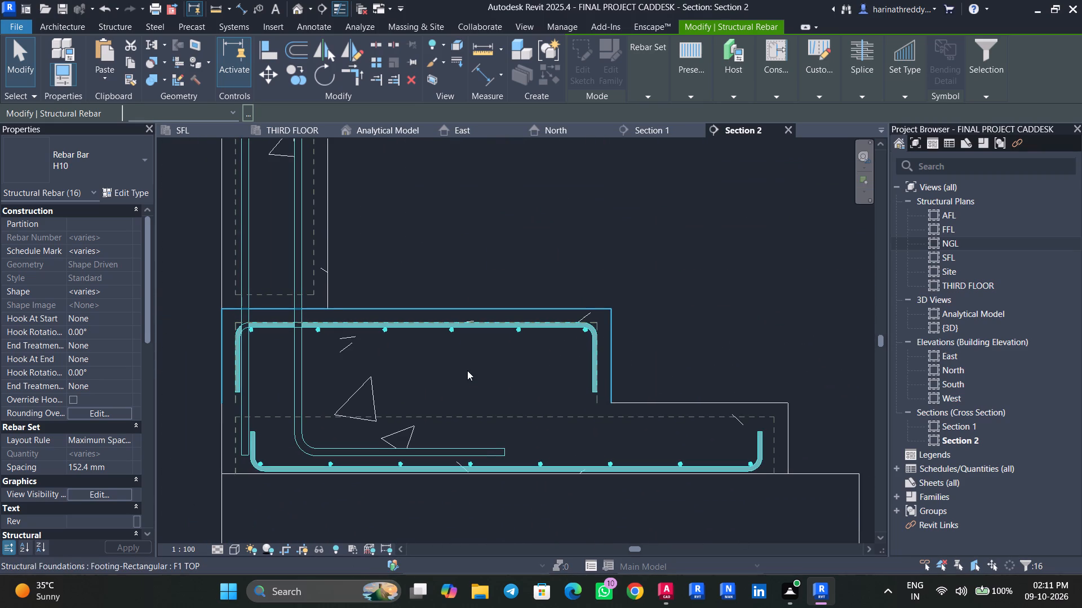
{"action": "key", "text": "Escape"}
{"action": "key", "text": "Escape"}
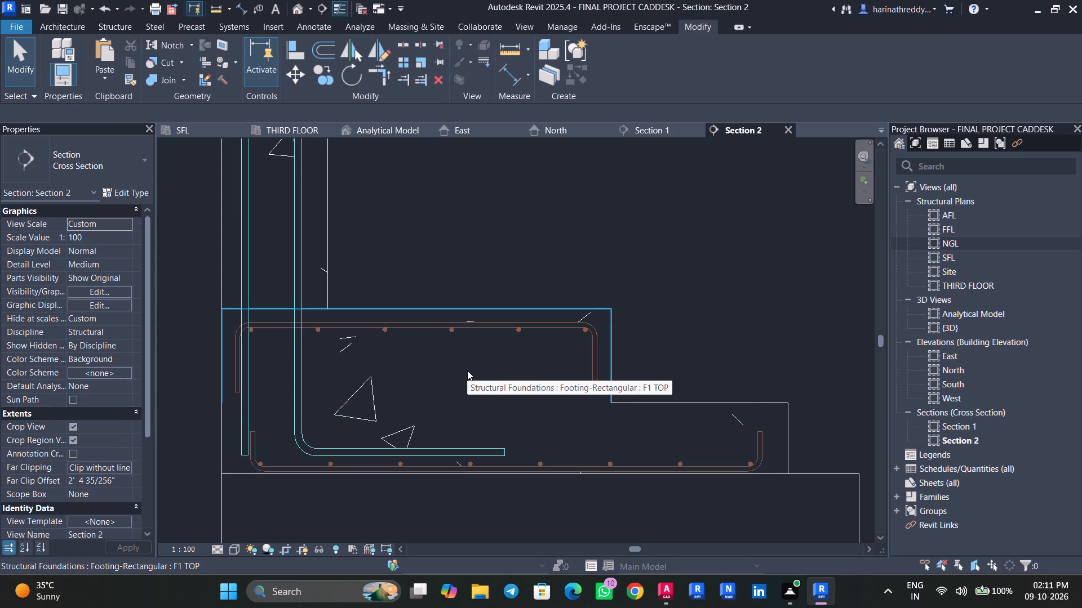
Select all H16 rebar instances, starting from the C1 column's shape 11 and shape 00 bars, and open their view visibility states.
{"action": "middle_click_drag", "start_coordinate": [467, 370], "coordinate": [528, 464]}
{"action": "left_click", "coordinate": [361, 311]}
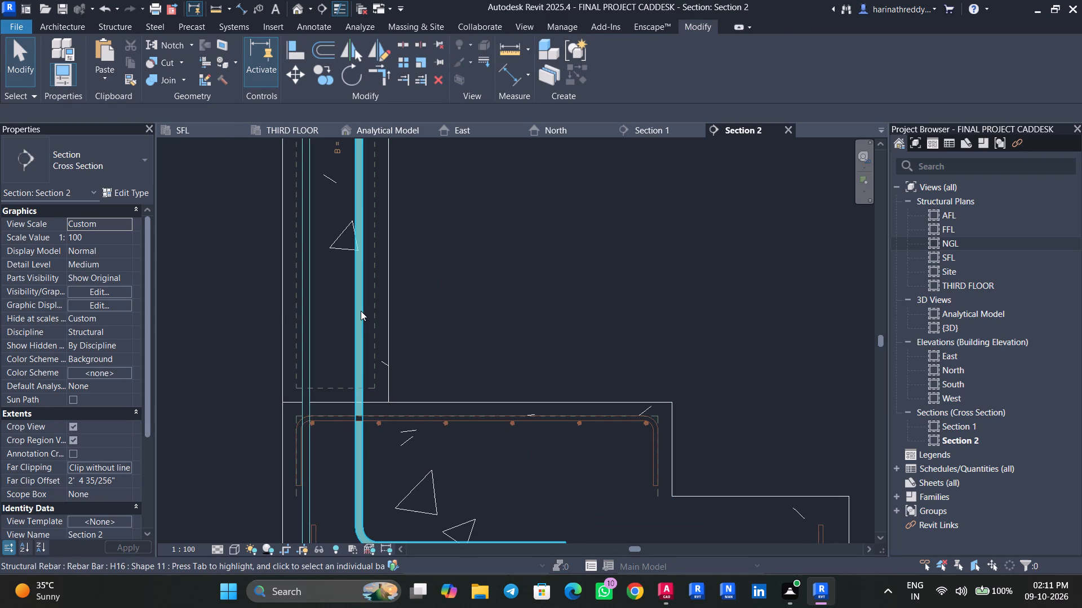
{"action": "key", "text": "s"}
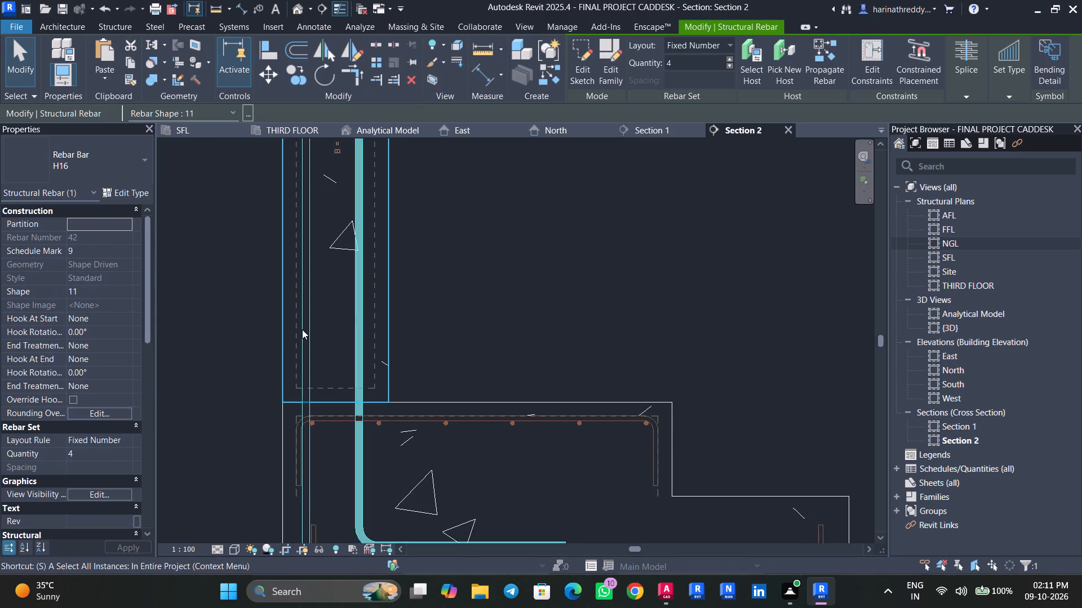
{"action": "type", "text": "SA"}
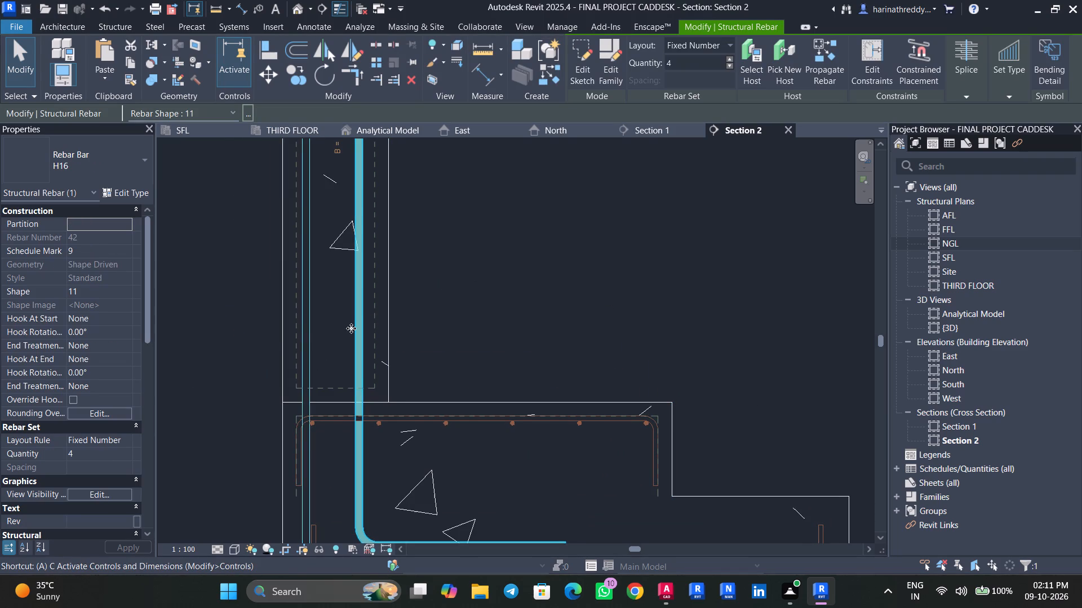
{"action": "left_click", "coordinate": [307, 337], "text": "ctrl"}
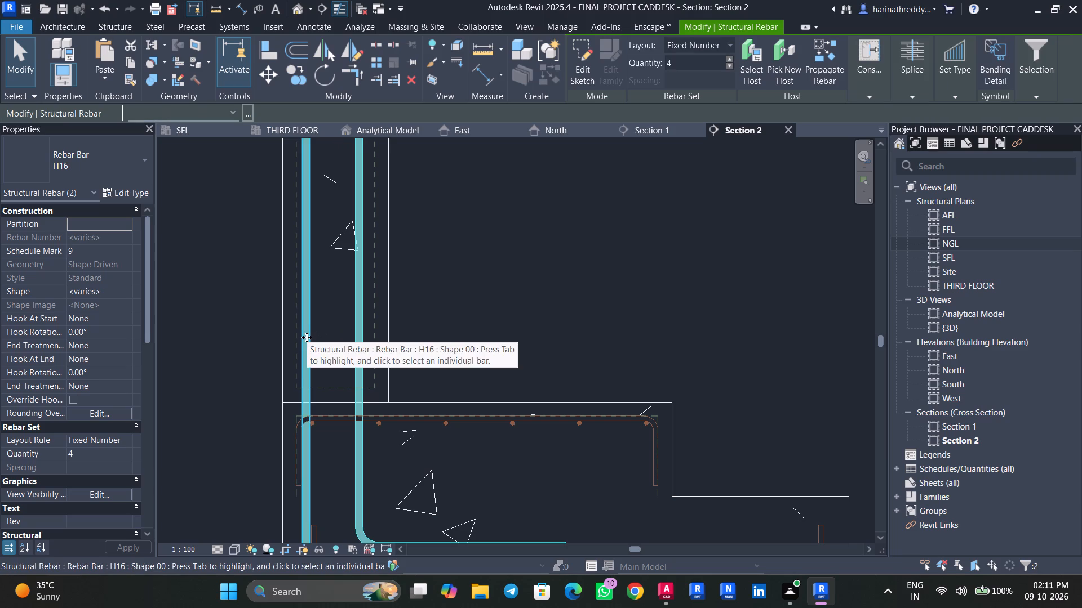
{"action": "type", "text": "SA"}
{"action": "left_click", "coordinate": [93, 496]}
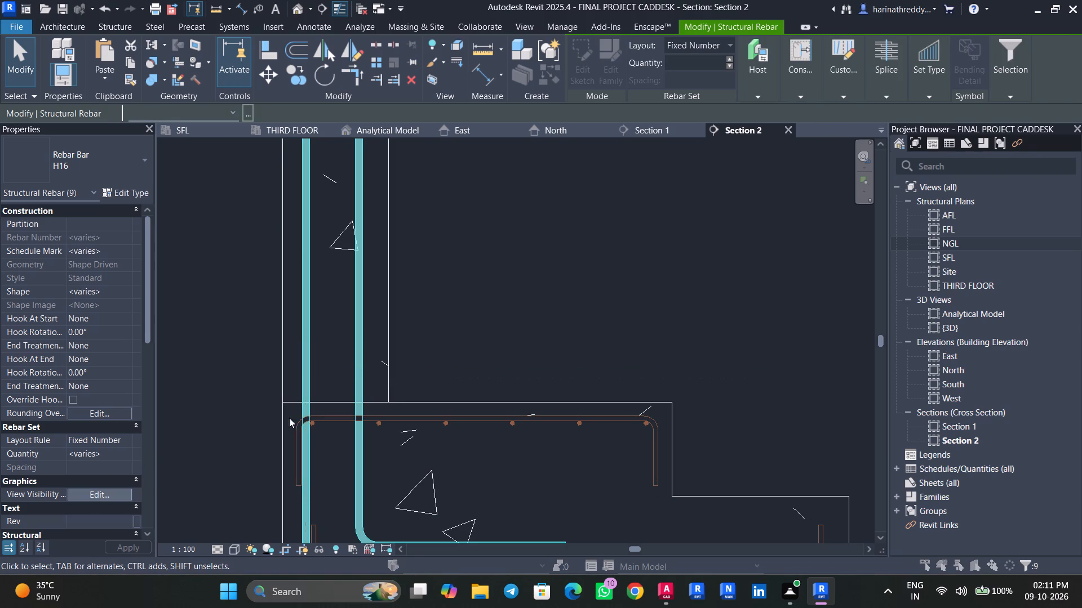
{"action": "left_click", "coordinate": [621, 413]}
{"action": "left_click", "coordinate": [624, 417]}
{"action": "key", "text": "Escape"}
{"action": "key", "text": "Escape"}
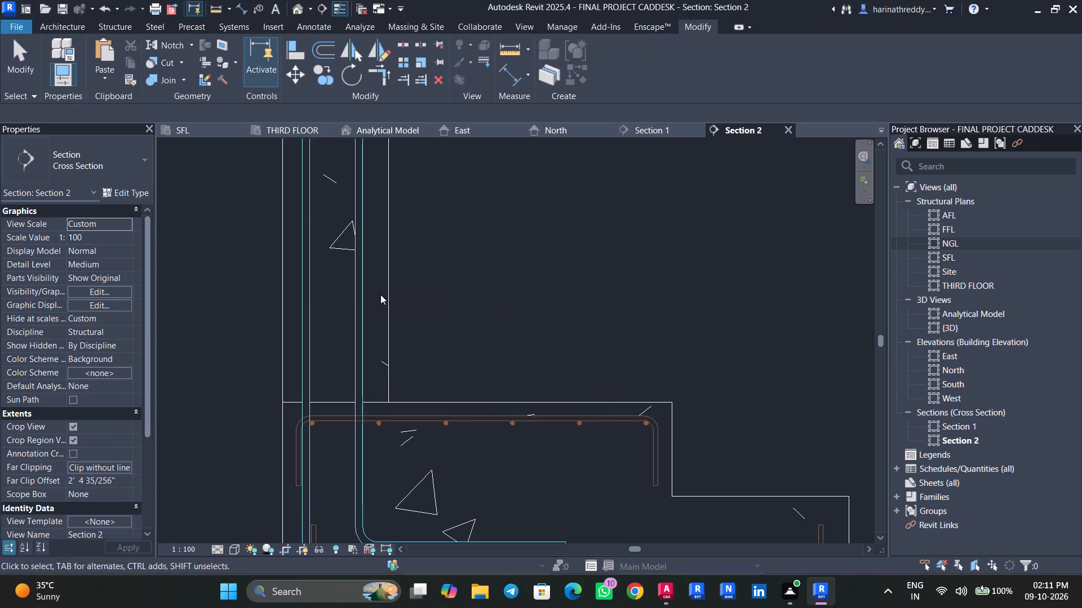
Place an H10 shape 52 tie set at 152.4 mm maximum spacing in the C1 column between the footing and NGL.
{"action": "left_click", "coordinate": [393, 296]}
{"action": "scroll", "coordinate": [444, 244], "scroll_direction": "down", "scroll_amount": 4}
{"action": "middle_click_drag", "start_coordinate": [445, 245], "coordinate": [498, 327]}
{"action": "left_click", "coordinate": [734, 52]}
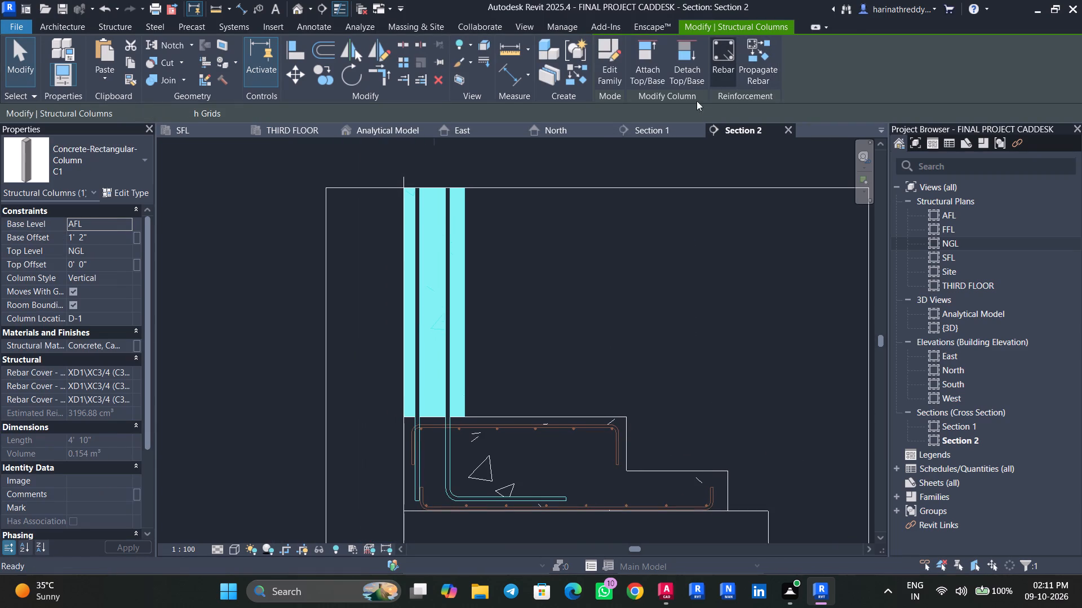
{"action": "scroll", "coordinate": [797, 335], "scroll_direction": "down", "scroll_amount": 10}
{"action": "scroll", "coordinate": [796, 332], "scroll_direction": "up", "scroll_amount": 1}
{"action": "scroll", "coordinate": [796, 332], "scroll_direction": "down", "scroll_amount": 10}
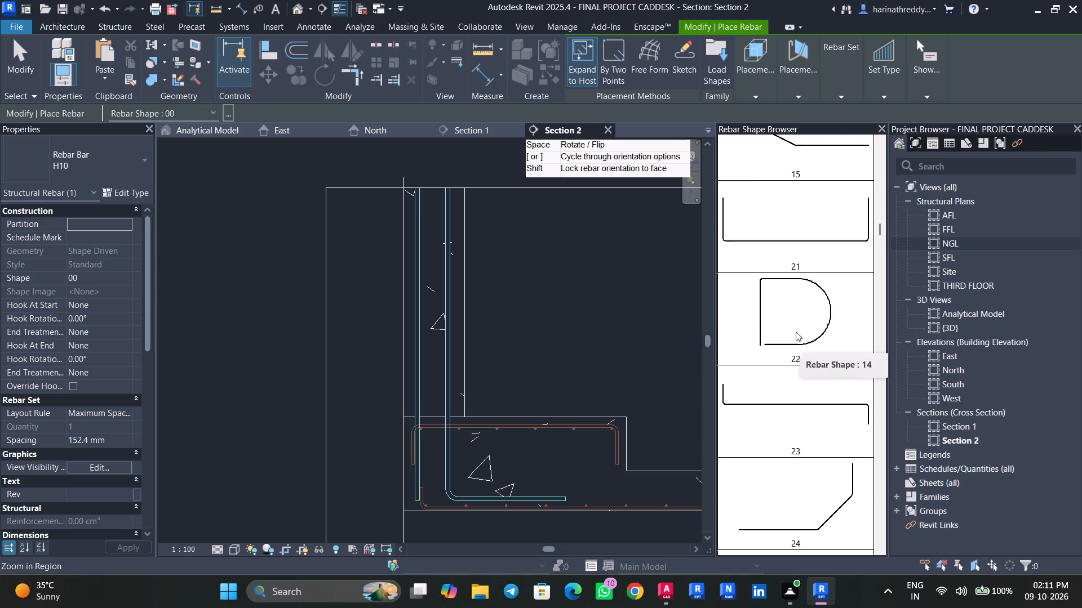
{"action": "scroll", "coordinate": [796, 332], "scroll_direction": "down", "scroll_amount": 10}
{"action": "scroll", "coordinate": [796, 332], "scroll_direction": "up", "scroll_amount": 1}
{"action": "scroll", "coordinate": [796, 332], "scroll_direction": "down", "scroll_amount": 7}
{"action": "scroll", "coordinate": [796, 332], "scroll_direction": "up", "scroll_amount": 1}
{"action": "scroll", "coordinate": [796, 332], "scroll_direction": "down", "scroll_amount": 18}
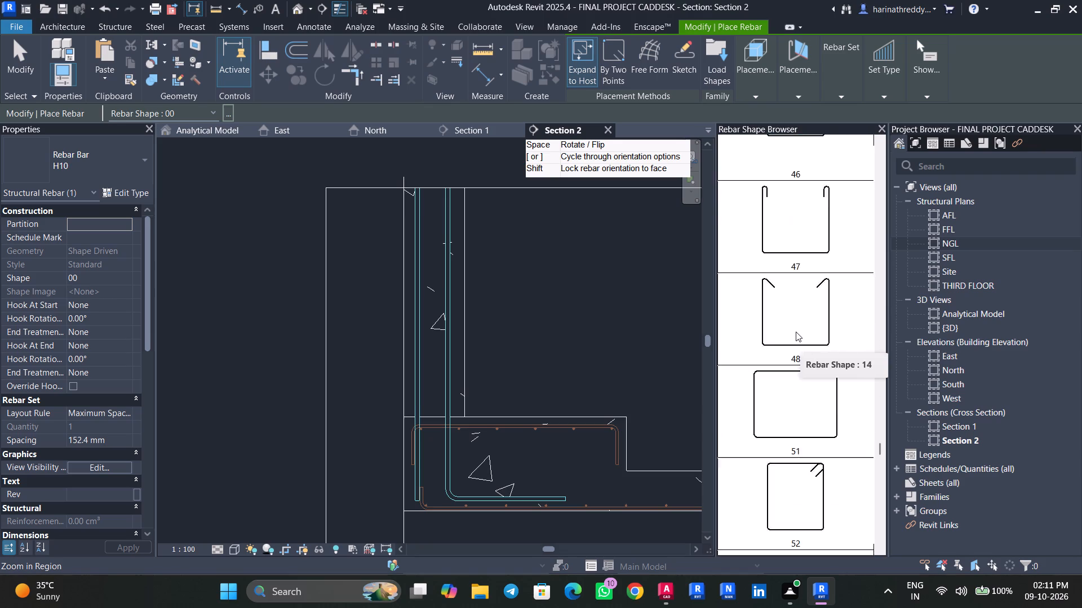
{"action": "scroll", "coordinate": [796, 332], "scroll_direction": "down", "scroll_amount": 1}
{"action": "scroll", "coordinate": [796, 332], "scroll_direction": "up", "scroll_amount": 1}
{"action": "scroll", "coordinate": [796, 332], "scroll_direction": "down", "scroll_amount": 1}
{"action": "left_click", "coordinate": [799, 339]}
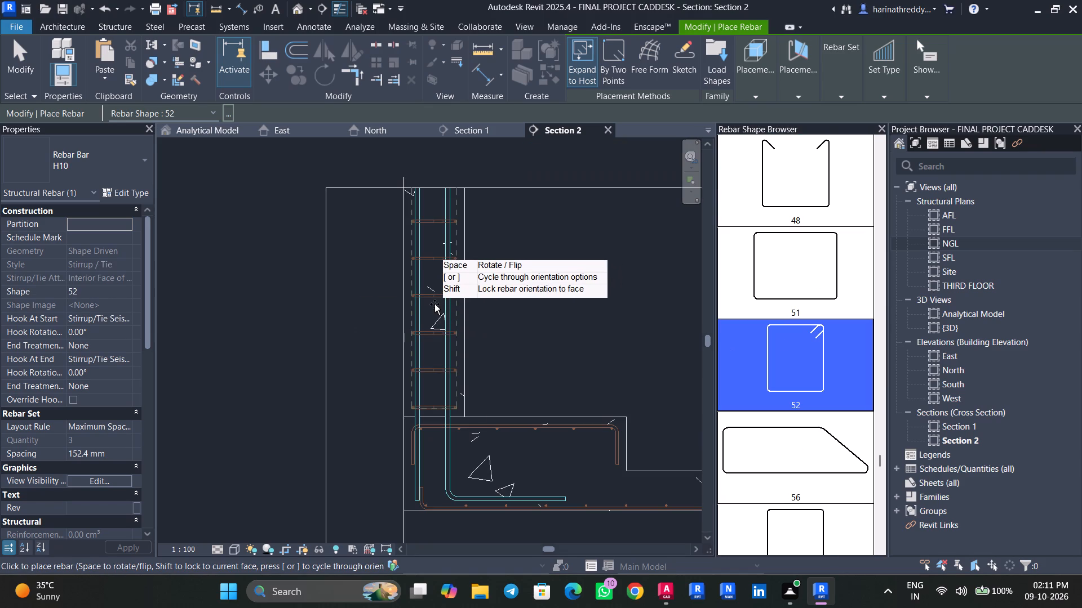
{"action": "left_click", "coordinate": [434, 304]}
{"action": "key", "text": "Escape"}
{"action": "key", "text": "Escape"}
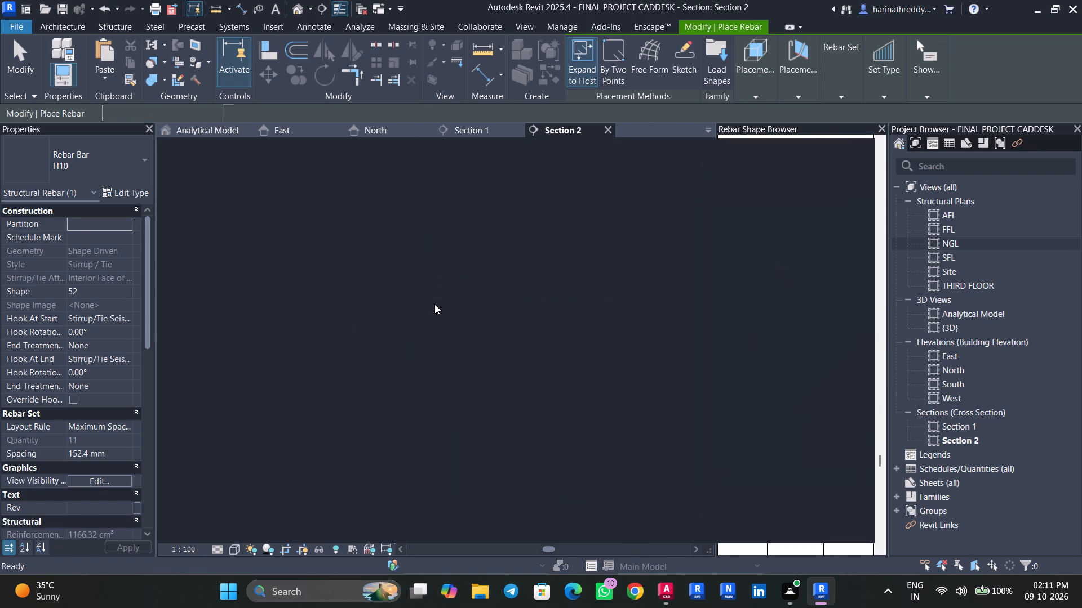
Change the C1 column's shape 52 tie set to bar type H8.
{"action": "left_click", "coordinate": [433, 297]}
{"action": "left_click", "coordinate": [101, 162]}
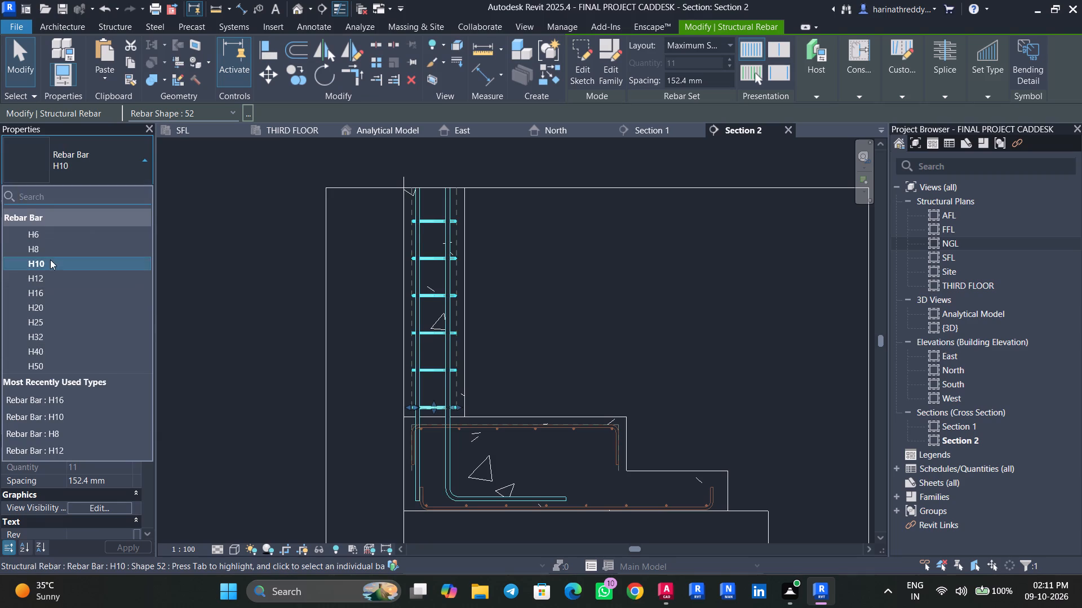
{"action": "left_click", "coordinate": [46, 251]}
{"action": "key", "text": "Escape"}
{"action": "key", "text": "Escape"}
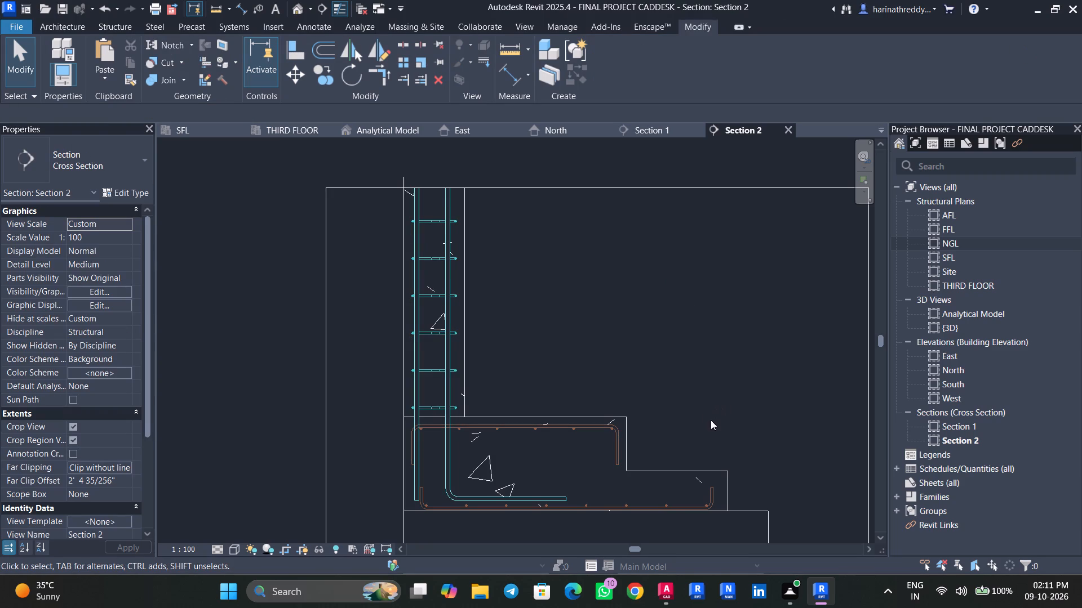
Check the C1 tie specification in the AutoCAD column schedule, and in Revit set the H8 tie set's spacing to 6".
{"action": "left_click", "coordinate": [795, 522]}
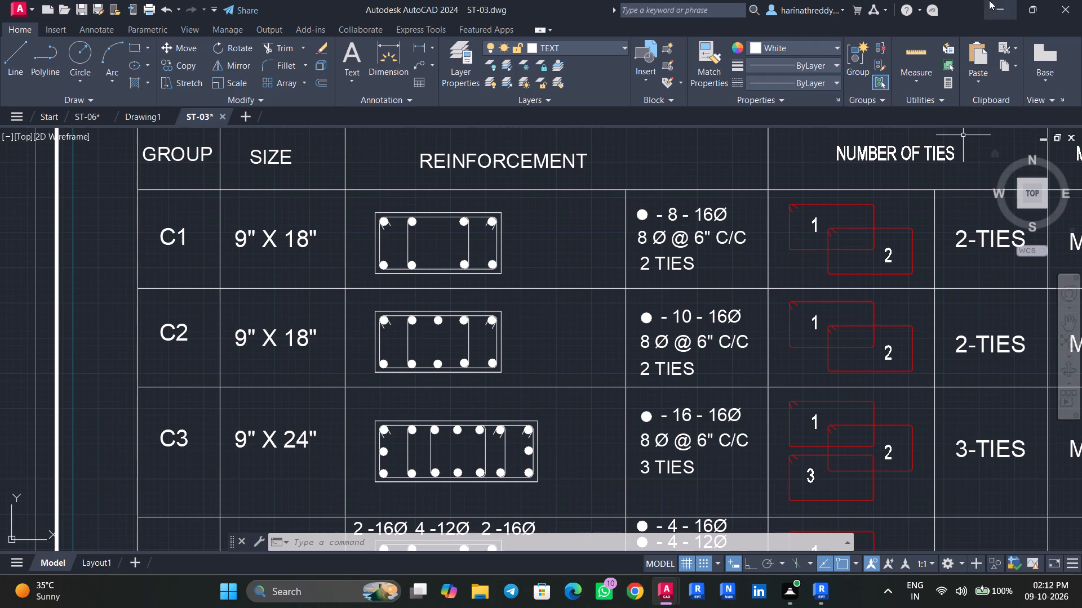
{"action": "left_click", "coordinate": [999, 11]}
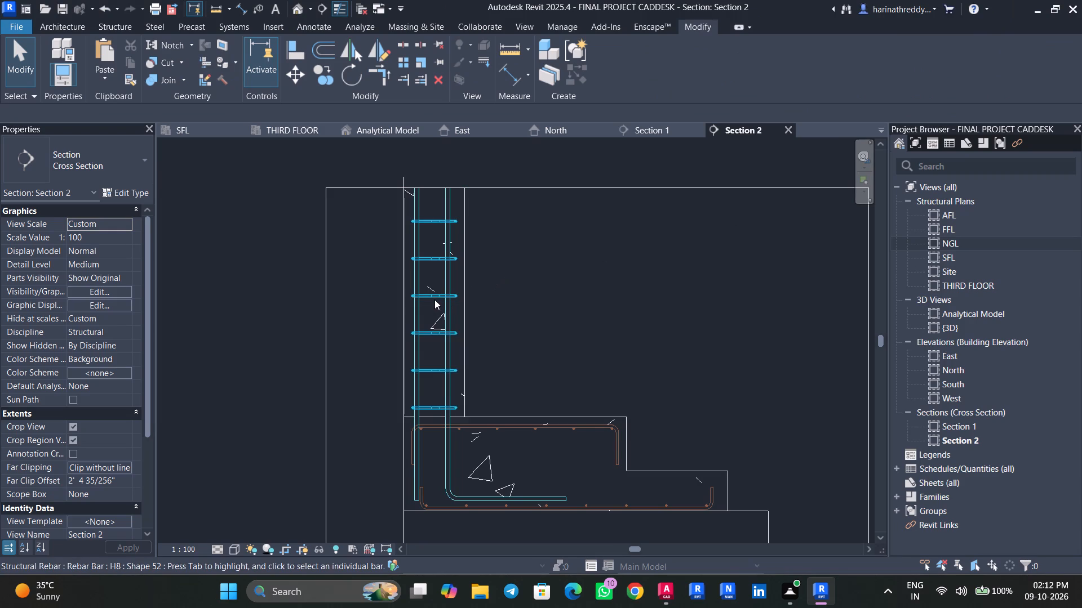
{"action": "left_click", "coordinate": [434, 299]}
{"action": "left_click", "coordinate": [121, 487]}
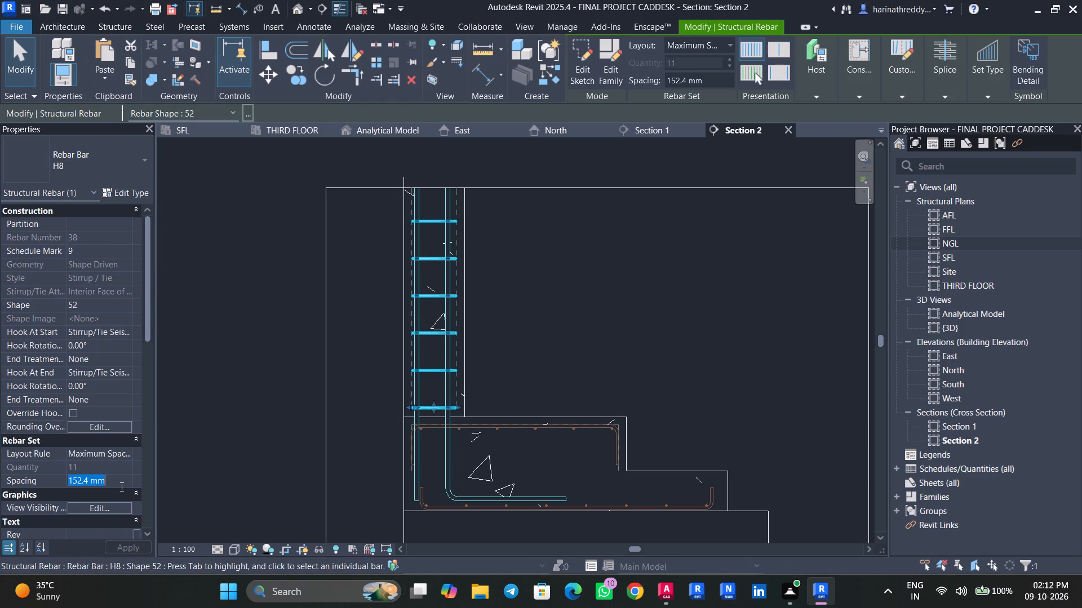
{"action": "type", "text": "6\""}
{"action": "key", "text": "Return"}
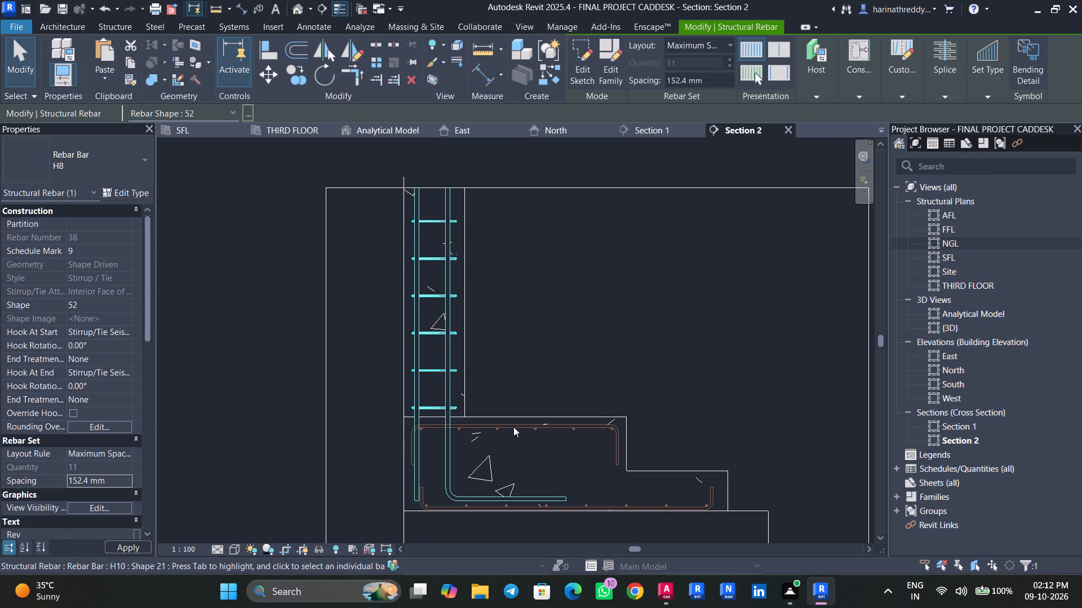
Create a similar H8 shape 52 tie set from the existing one and place it in the same C1 column.
{"action": "scroll", "coordinate": [436, 254], "scroll_direction": "up", "scroll_amount": 3}
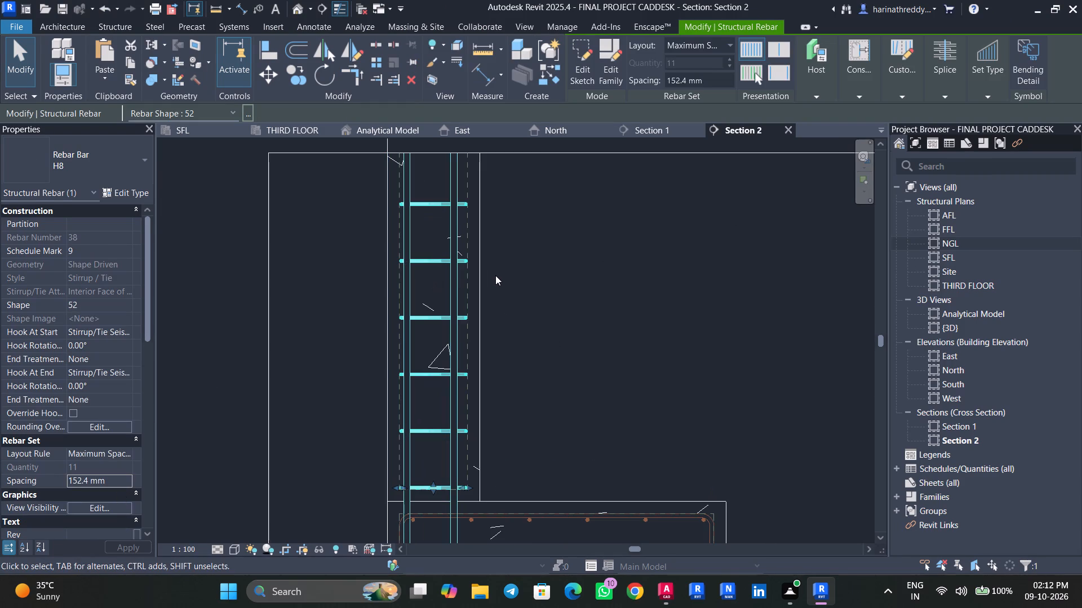
{"action": "key", "text": "c"}
{"action": "key", "text": "s"}
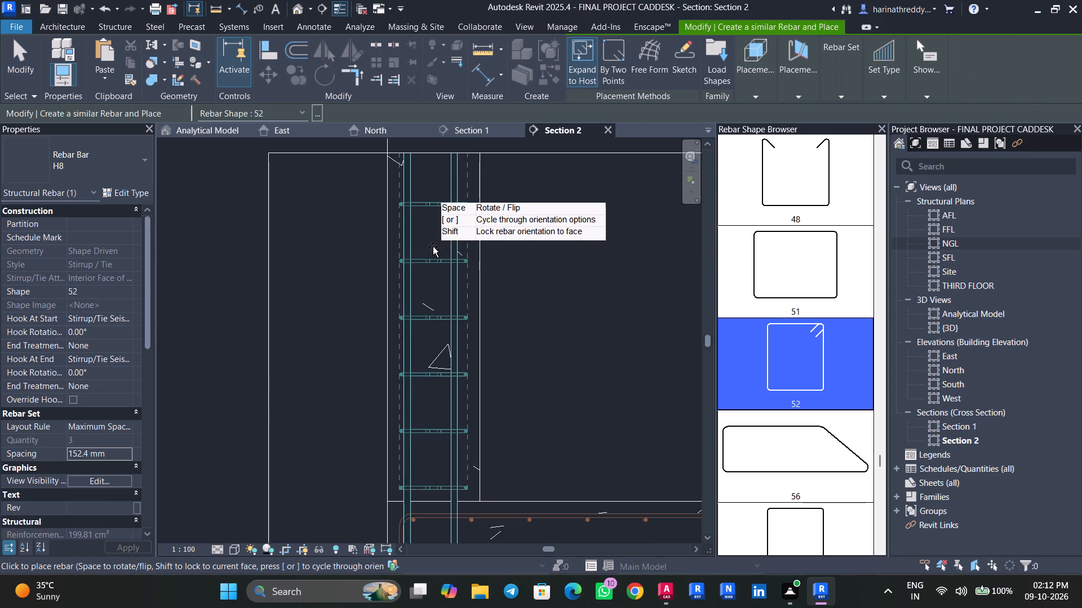
{"action": "left_click", "coordinate": [432, 254]}
{"action": "key", "text": "Escape"}
{"action": "key", "text": "Escape"}
{"action": "key", "text": "Escape"}
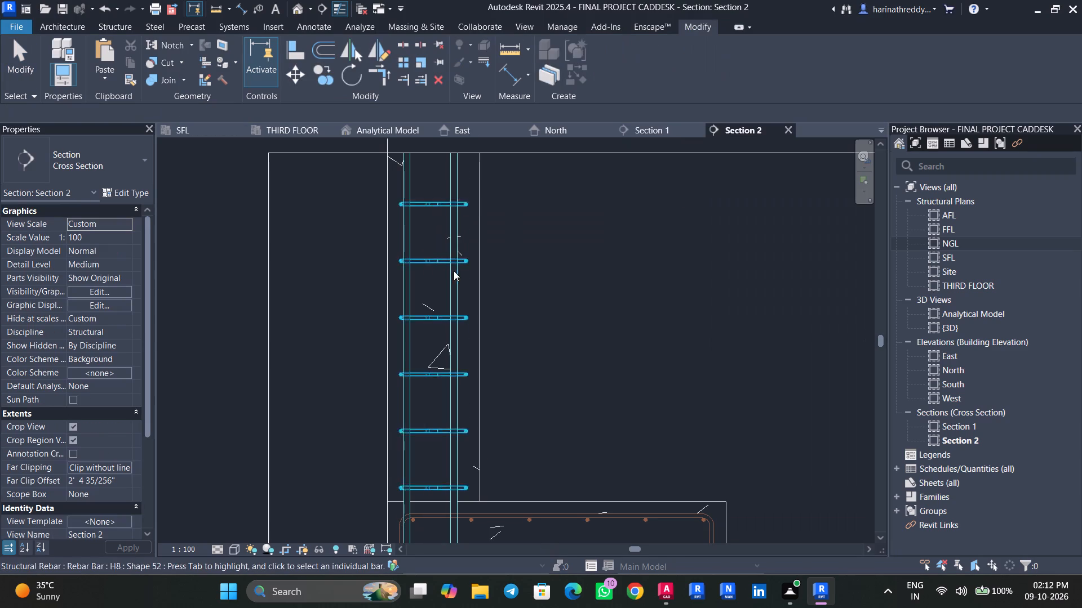
Open the NGL structural plan at the C1 column at D-1 to work on its ties.
{"action": "double_click", "coordinate": [955, 249]}
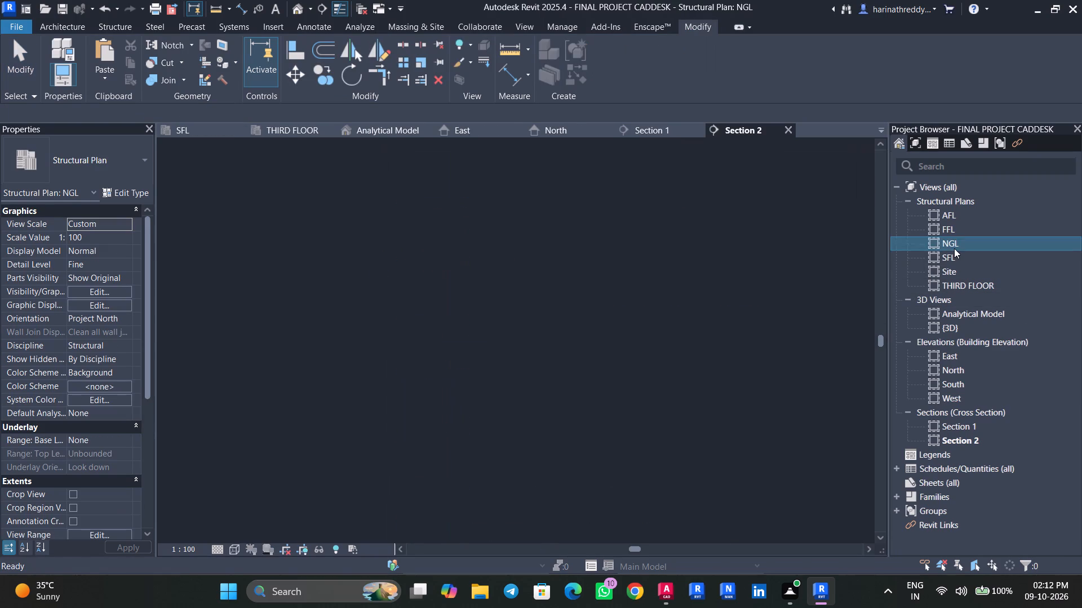
{"action": "scroll", "coordinate": [403, 355], "scroll_direction": "up", "scroll_amount": 3}
{"action": "scroll", "coordinate": [403, 355], "scroll_direction": "down", "scroll_amount": 12}
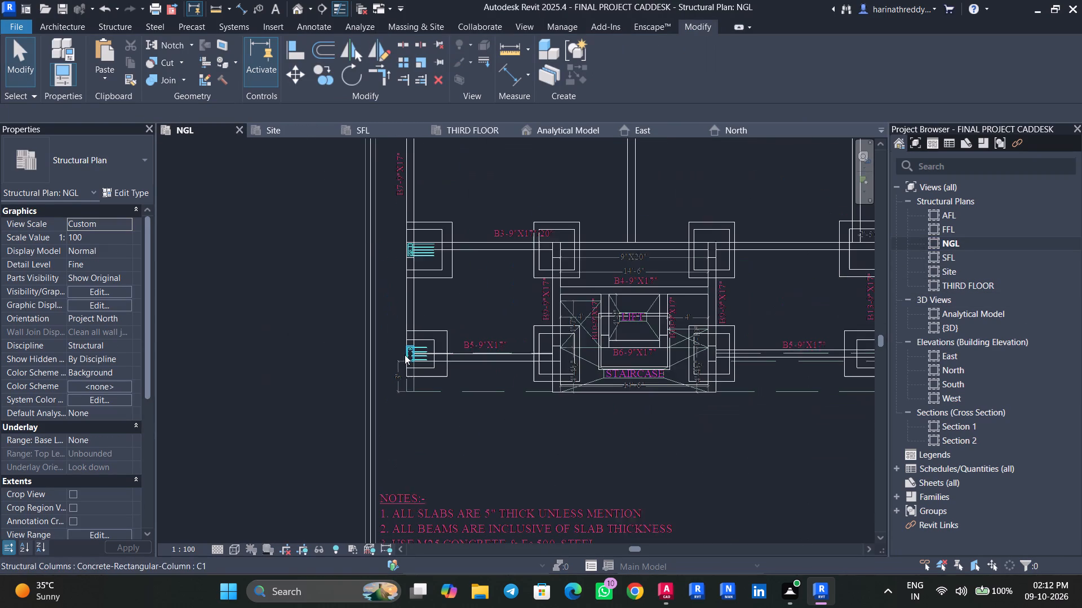
{"action": "scroll", "coordinate": [406, 340], "scroll_direction": "up", "scroll_amount": 8}
{"action": "scroll", "coordinate": [407, 332], "scroll_direction": "down", "scroll_amount": 1}
{"action": "scroll", "coordinate": [407, 332], "scroll_direction": "up", "scroll_amount": 1}
{"action": "scroll", "coordinate": [407, 332], "scroll_direction": "down", "scroll_amount": 1}
{"action": "scroll", "coordinate": [411, 343], "scroll_direction": "up", "scroll_amount": 1}
{"action": "scroll", "coordinate": [411, 343], "scroll_direction": "down", "scroll_amount": 1}
{"action": "scroll", "coordinate": [413, 343], "scroll_direction": "up", "scroll_amount": 4}
{"action": "scroll", "coordinate": [424, 372], "scroll_direction": "down", "scroll_amount": 1}
{"action": "scroll", "coordinate": [424, 372], "scroll_direction": "up", "scroll_amount": 1}
{"action": "scroll", "coordinate": [424, 372], "scroll_direction": "down", "scroll_amount": 1}
{"action": "scroll", "coordinate": [424, 372], "scroll_direction": "up", "scroll_amount": 6}
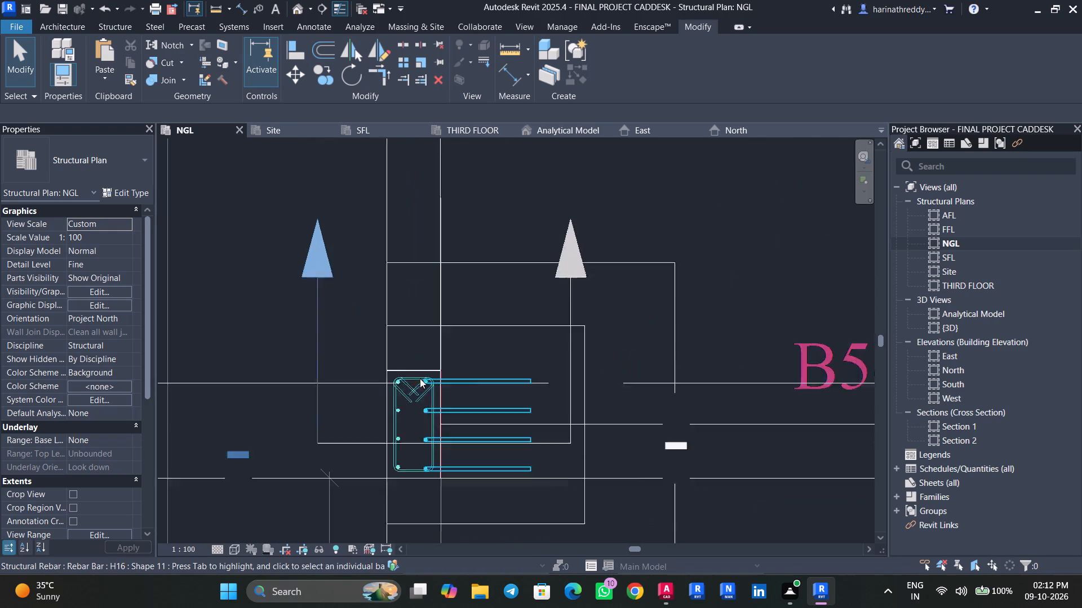
{"action": "scroll", "coordinate": [420, 378], "scroll_direction": "up", "scroll_amount": 6}
{"action": "middle_click_drag", "start_coordinate": [415, 373], "coordinate": [459, 216]}
{"action": "scroll", "coordinate": [459, 217], "scroll_direction": "up", "scroll_amount": 1}
{"action": "left_click", "coordinate": [451, 293]}
{"action": "key", "text": "Escape"}
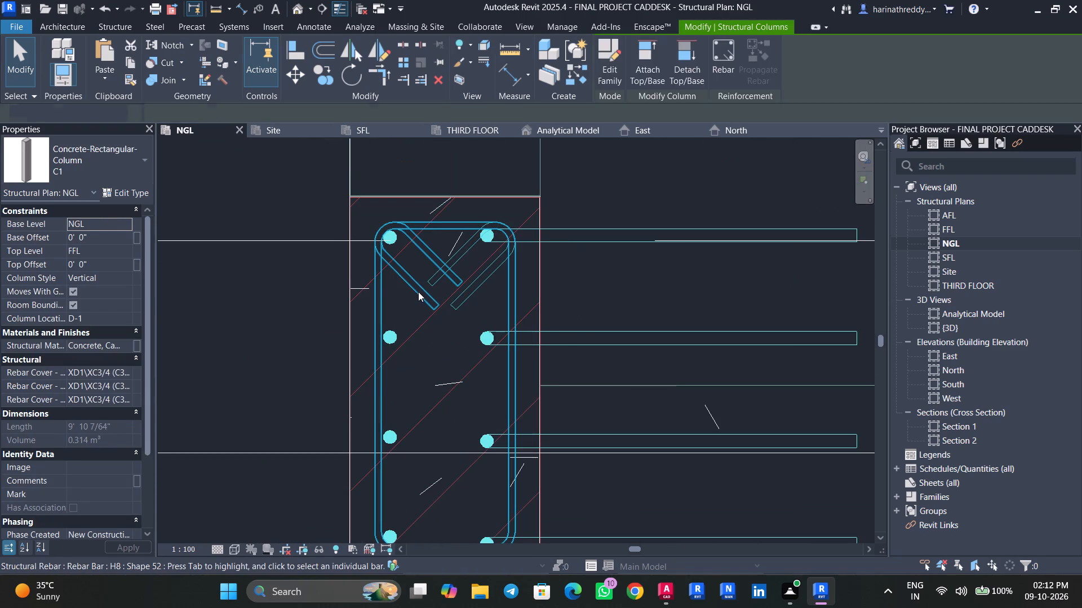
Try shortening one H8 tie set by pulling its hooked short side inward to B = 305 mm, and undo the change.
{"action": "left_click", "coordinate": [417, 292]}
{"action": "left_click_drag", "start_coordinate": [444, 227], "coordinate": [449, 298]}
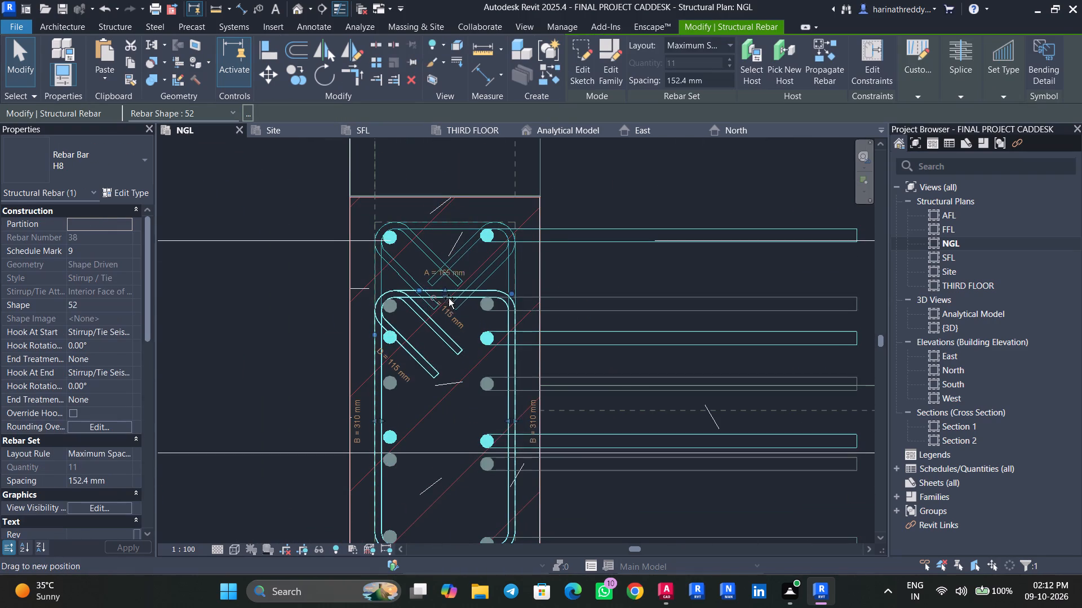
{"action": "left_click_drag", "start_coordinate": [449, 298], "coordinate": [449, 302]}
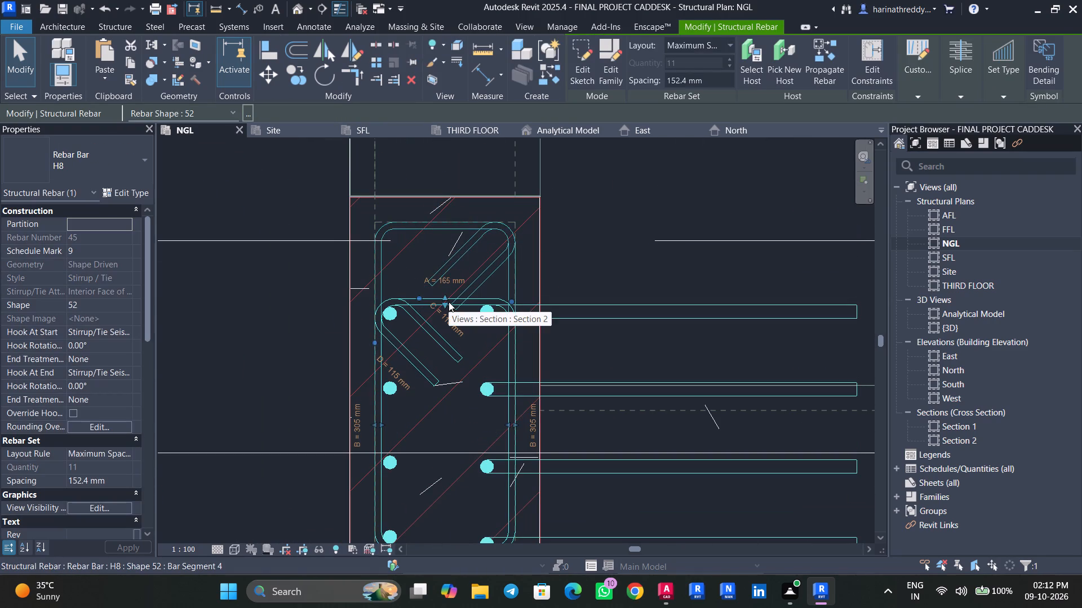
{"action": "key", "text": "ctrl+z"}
Pull both short sides of one H8 tie set inward so it encloses only the two middle bar rows, with B = 160 mm.
{"action": "middle_click_drag", "start_coordinate": [441, 380], "coordinate": [427, 286]}
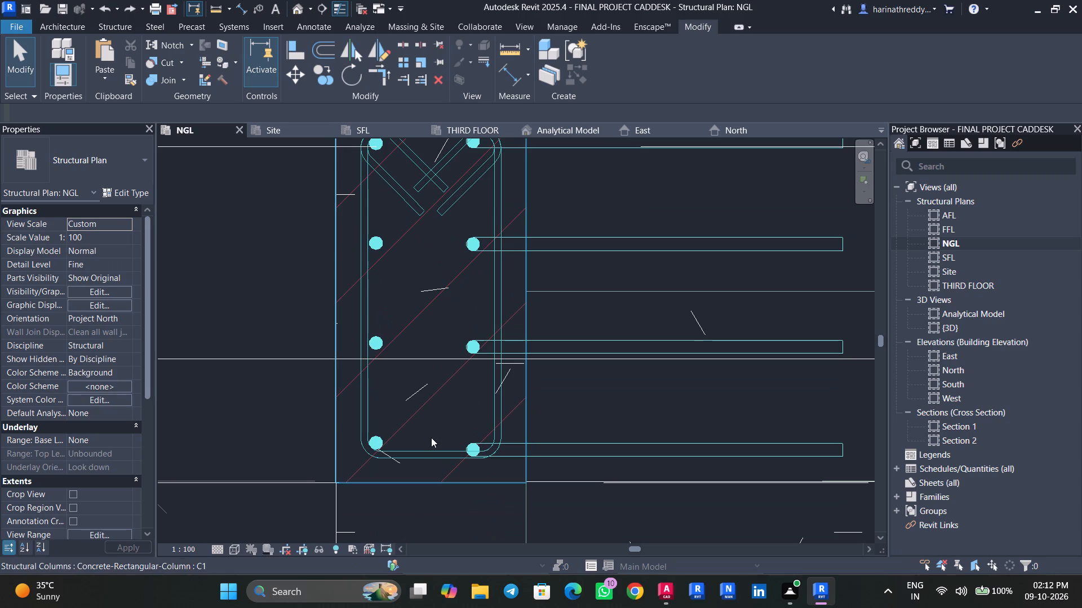
{"action": "left_click", "coordinate": [433, 450]}
{"action": "left_click_drag", "start_coordinate": [430, 446], "coordinate": [420, 368]}
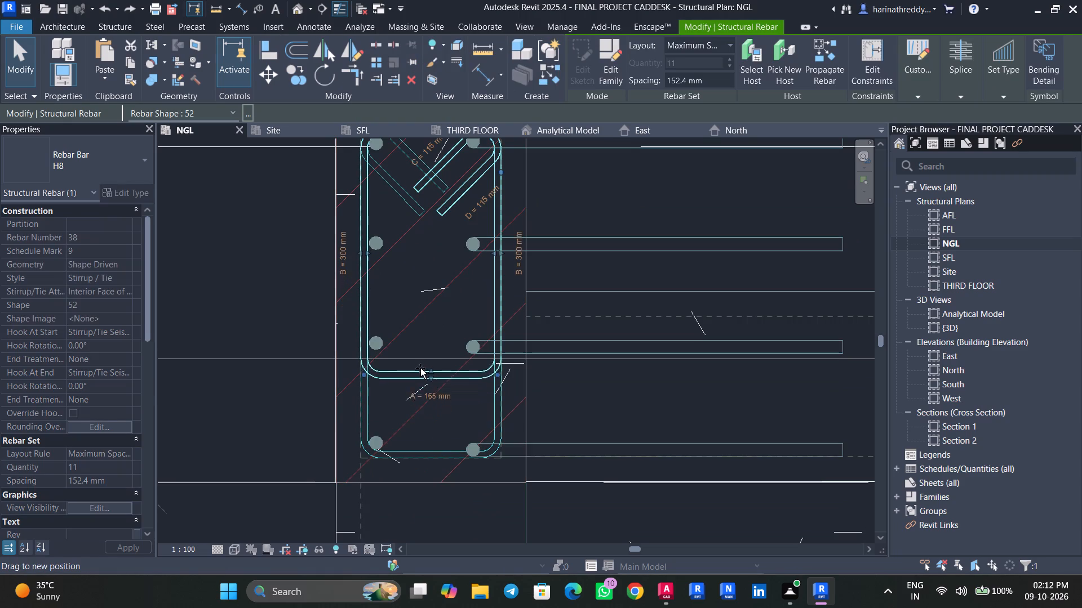
{"action": "left_click_drag", "start_coordinate": [420, 368], "coordinate": [420, 360]}
{"action": "middle_click_drag", "start_coordinate": [425, 287], "coordinate": [435, 346]}
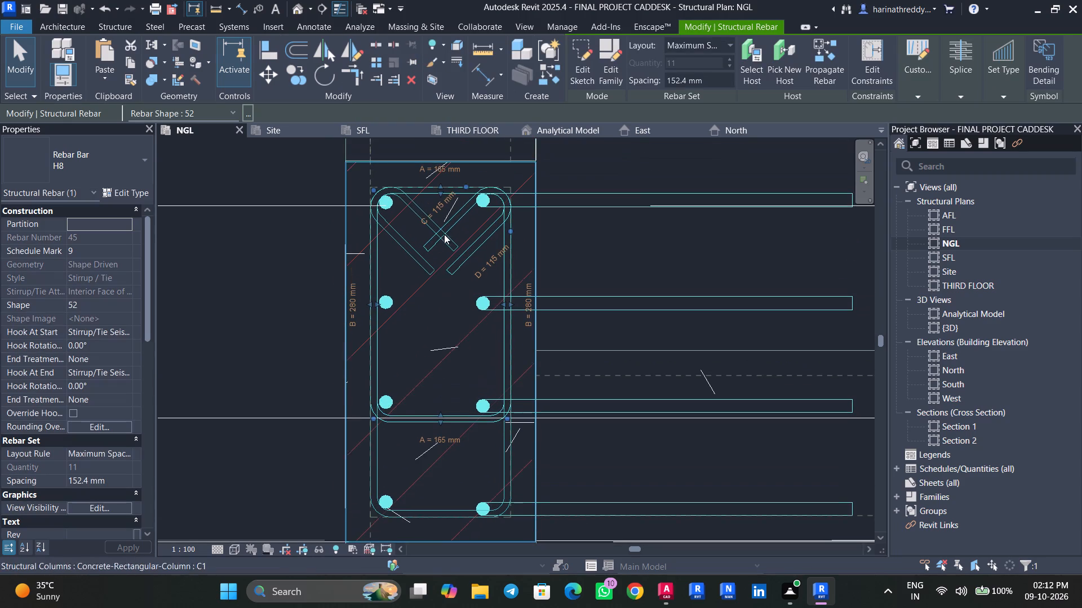
{"action": "left_click_drag", "start_coordinate": [440, 193], "coordinate": [442, 280]}
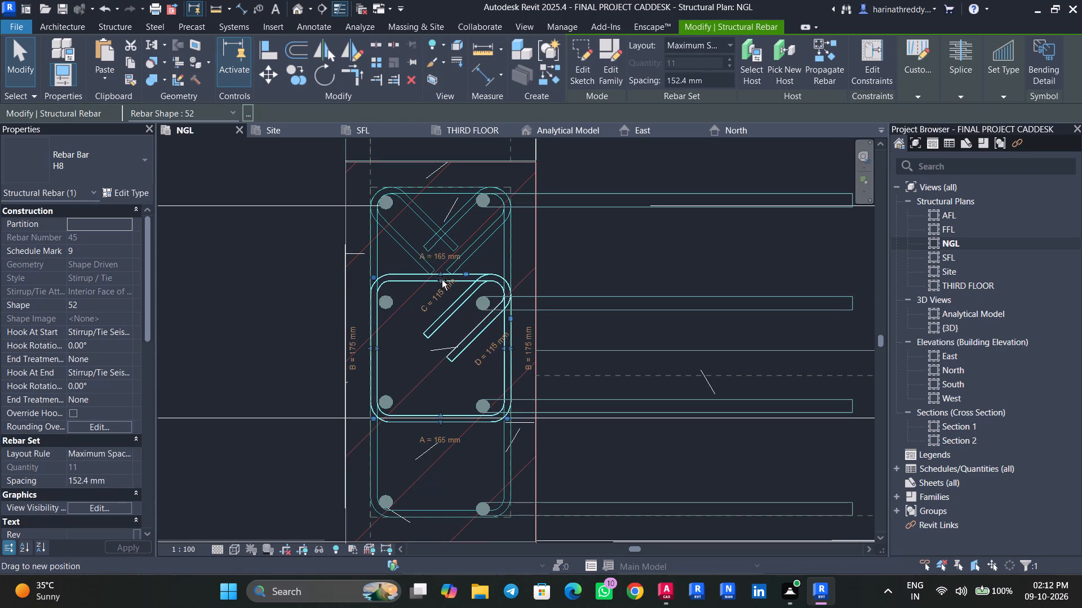
{"action": "left_click_drag", "start_coordinate": [442, 280], "coordinate": [441, 287]}
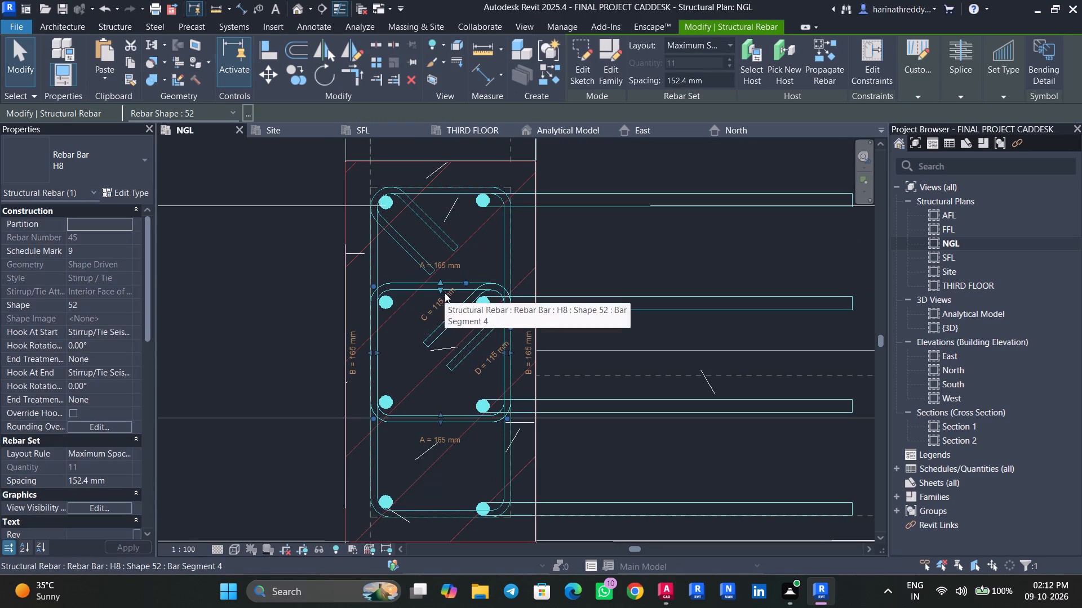
{"action": "left_click", "coordinate": [443, 288]}
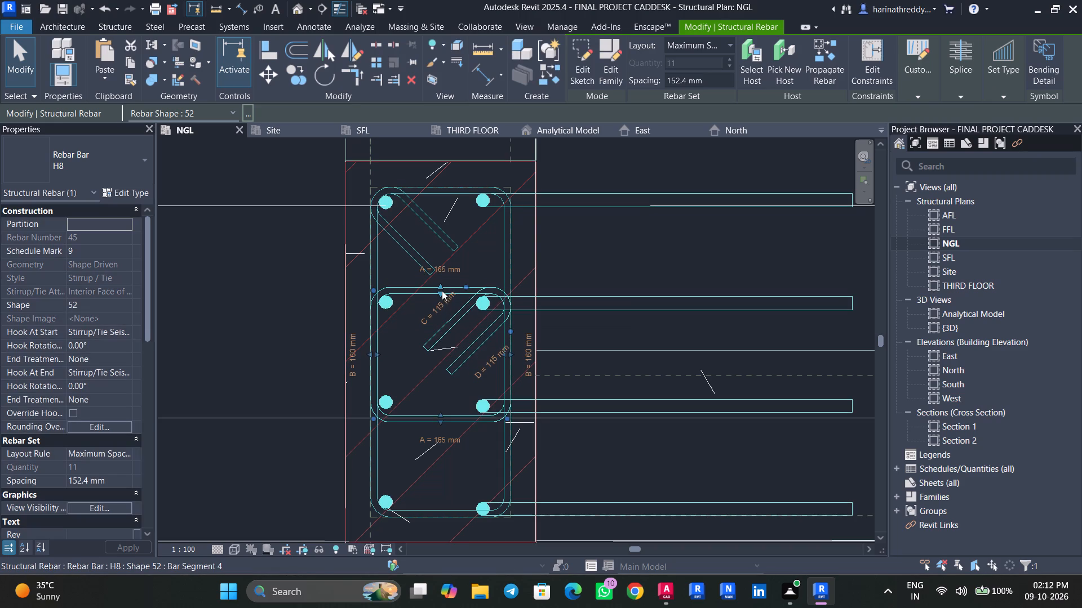
{"action": "scroll", "coordinate": [453, 332], "scroll_direction": "up", "scroll_amount": 5}
{"action": "key", "text": "Escape"}
{"action": "key", "text": "Escape"}
Nudge the H16 shape 11 bar set outward toward the long side of the C1 ties.
{"action": "left_click", "coordinate": [623, 278]}
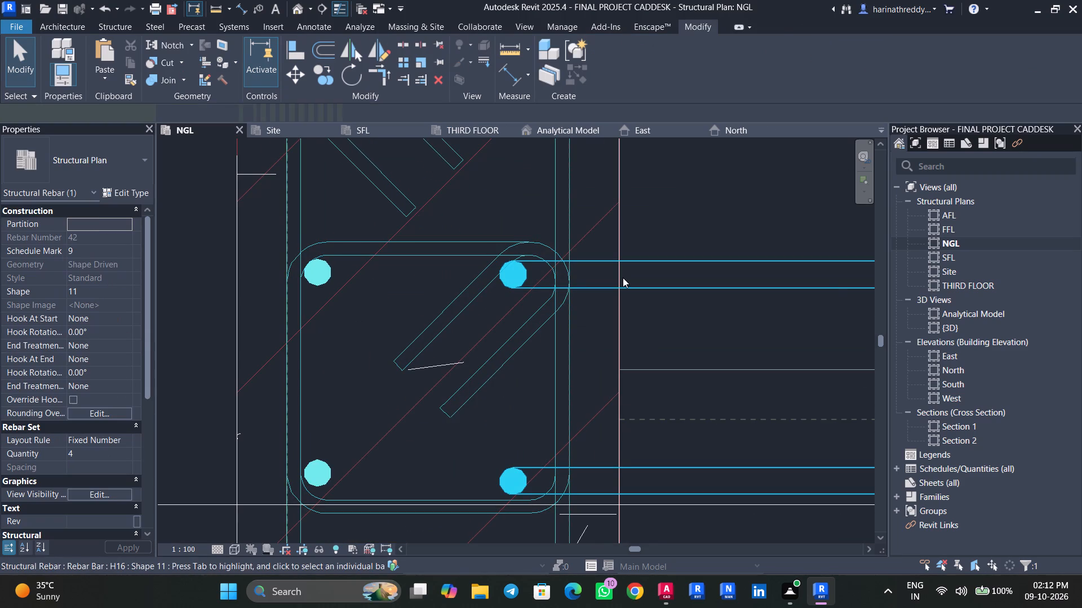
{"action": "key", "text": "Right"}
{"action": "key", "text": "Right"}
{"action": "key", "text": "Right"}
{"action": "key", "text": "Right"}
{"action": "key", "text": "Right"}
{"action": "key", "text": "Right"}
{"action": "key", "text": "Right"}
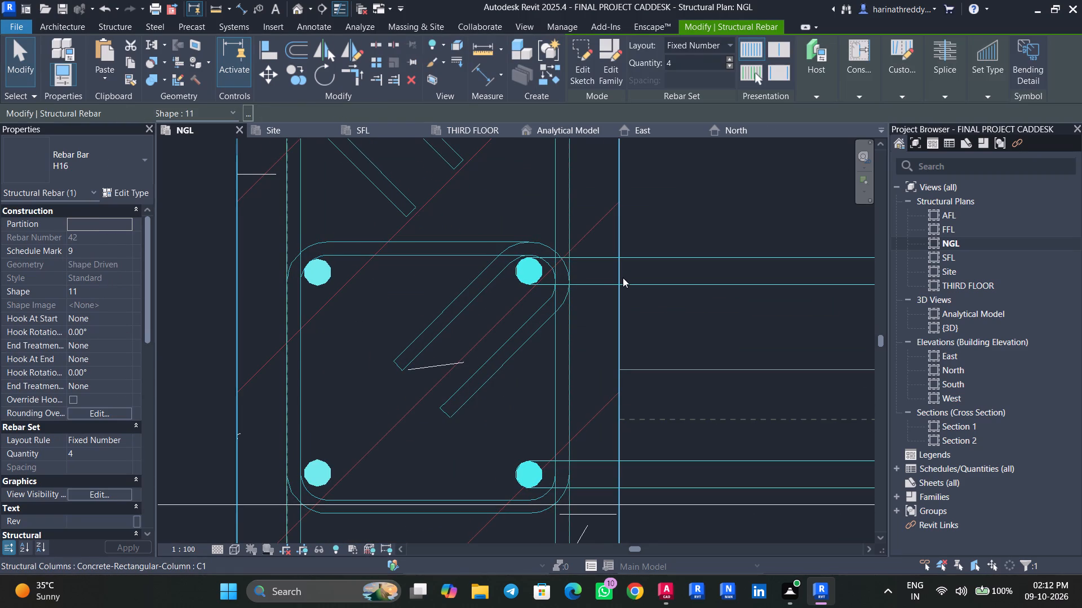
{"action": "key", "text": "Right"}
{"action": "key", "text": "Right"}
{"action": "key", "text": "Left"}
{"action": "key", "text": "Left"}
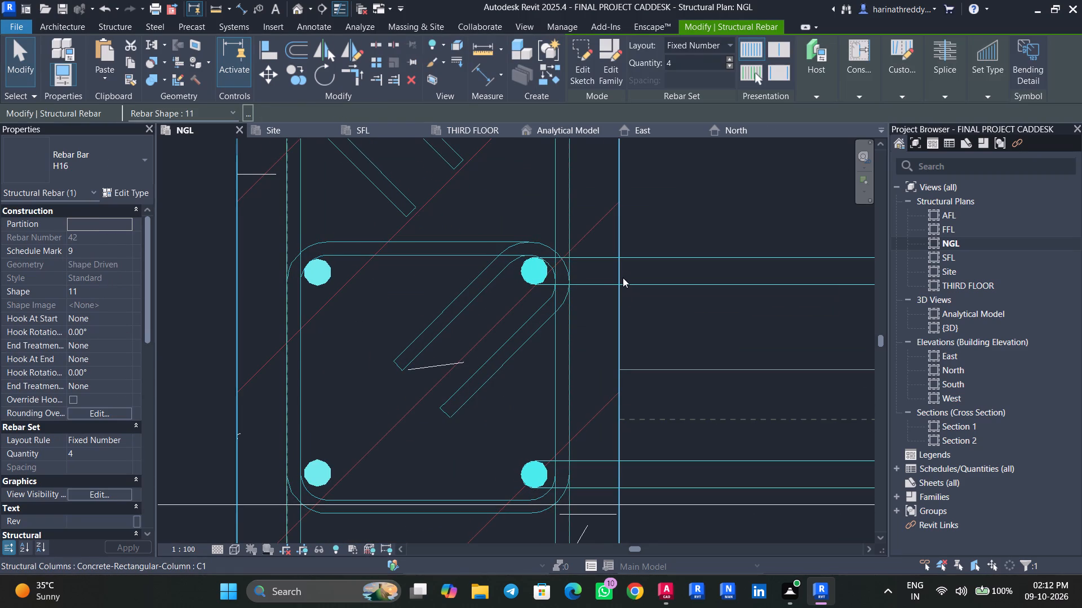
Nudge the H16 shape 11 bar set back inward from the long side of the C1 ties.
{"action": "key", "text": "Left"}
{"action": "key", "text": "Left"}
{"action": "key", "text": "Left"}
{"action": "key", "text": "Escape"}
{"action": "key", "text": "Escape"}
Pull both B sides of the inner H8 tie set inward, narrowing it to A = 150 mm.
{"action": "left_click", "coordinate": [474, 254]}
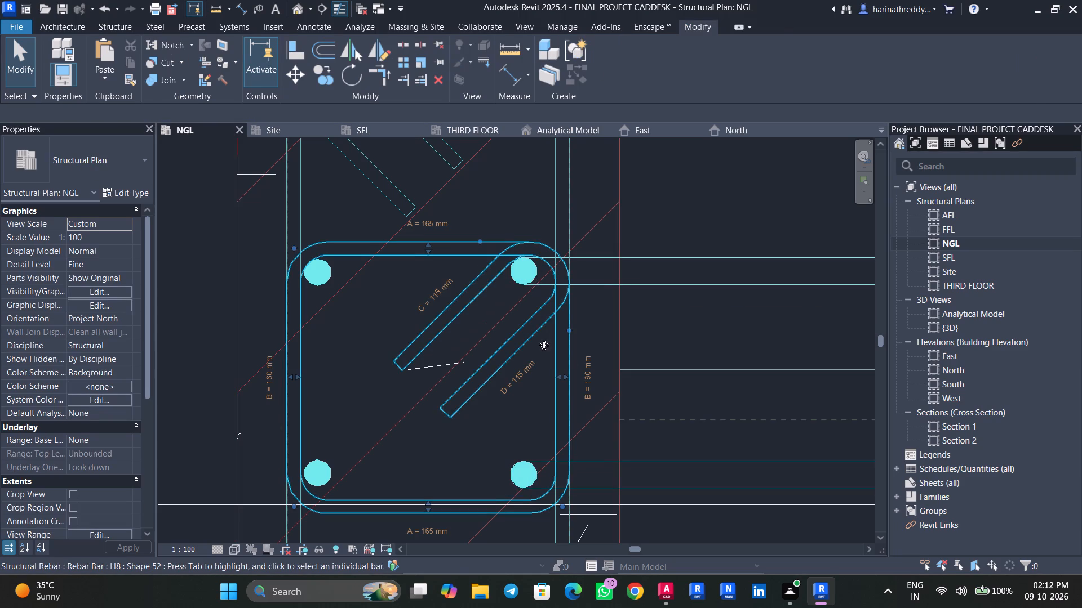
{"action": "left_click_drag", "start_coordinate": [564, 379], "coordinate": [546, 376]}
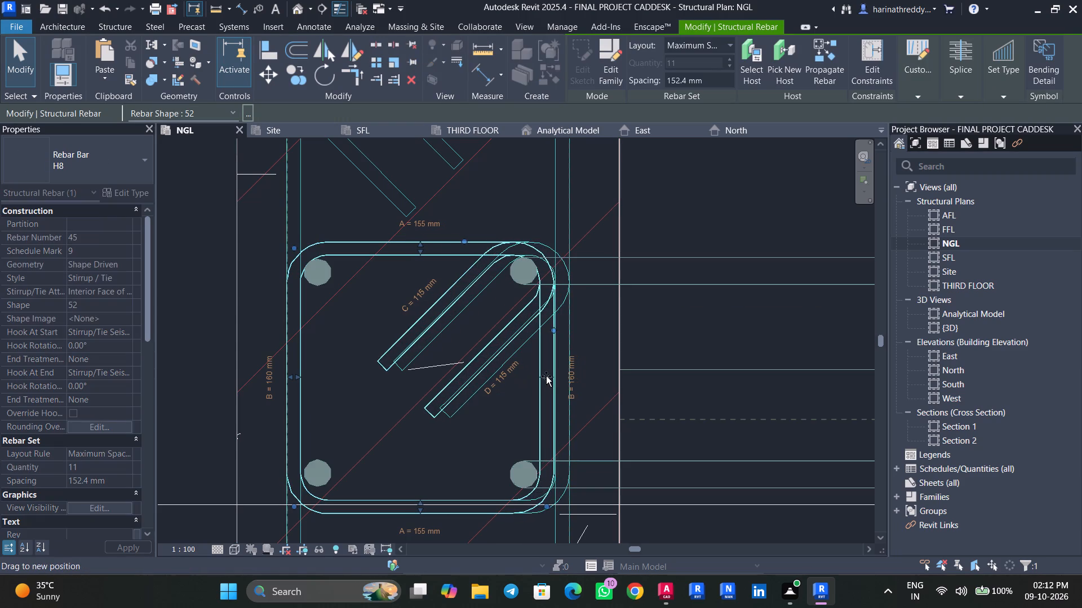
{"action": "left_click_drag", "start_coordinate": [546, 376], "coordinate": [547, 376]}
{"action": "middle_click_drag", "start_coordinate": [373, 361], "coordinate": [393, 361]}
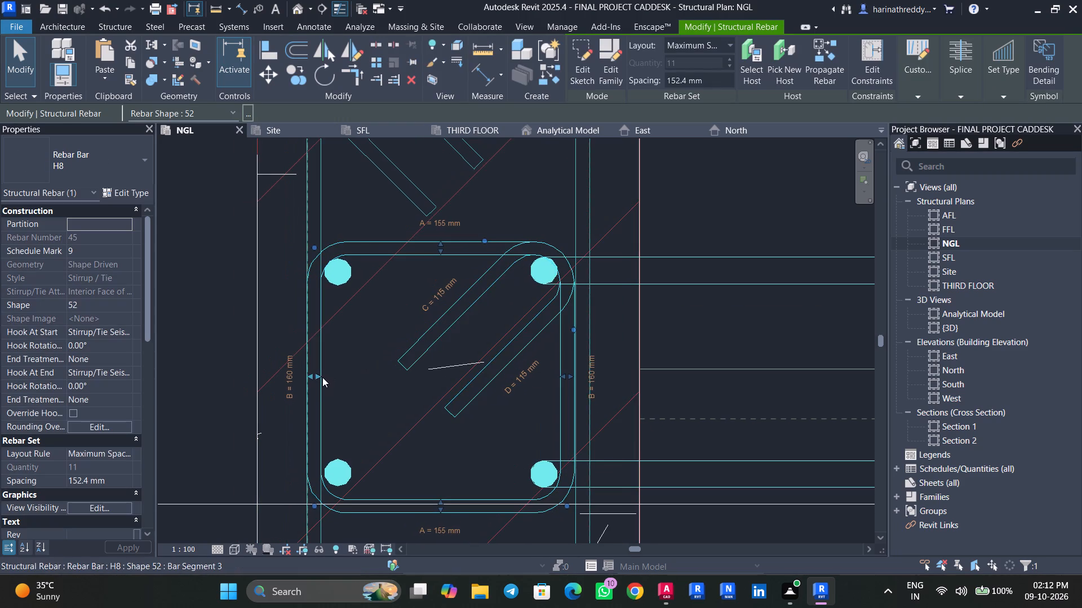
{"action": "left_click_drag", "start_coordinate": [322, 377], "coordinate": [329, 377]}
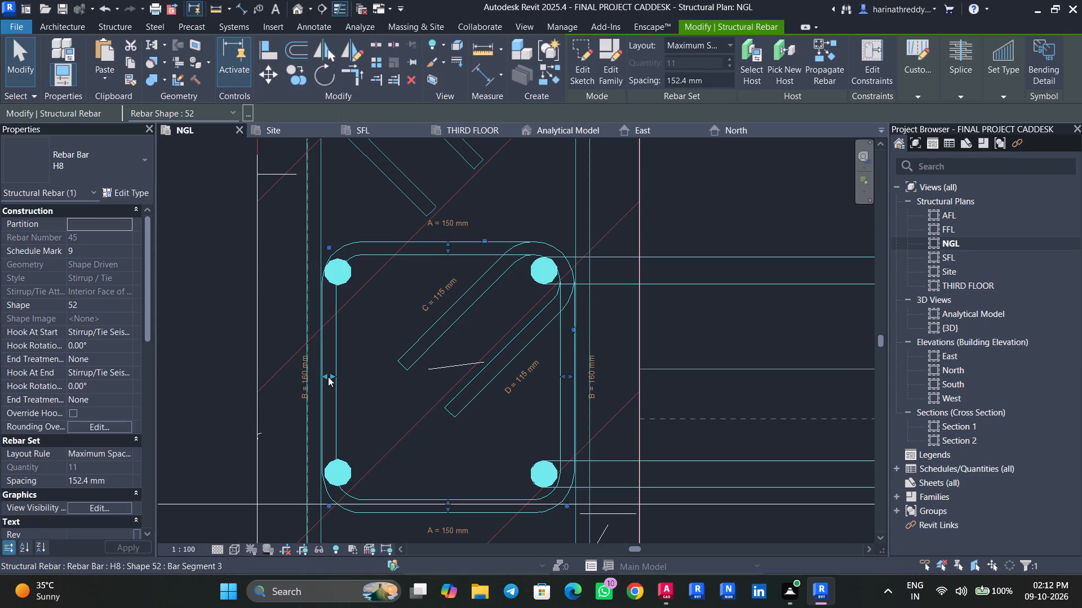
{"action": "scroll", "coordinate": [318, 305], "scroll_direction": "up", "scroll_amount": 3}
{"action": "key", "text": "Escape"}
Nudge the H16 shape 00 bar set inward so its bars sit inside the narrowed H8 tie.
{"action": "left_click", "coordinate": [363, 267]}
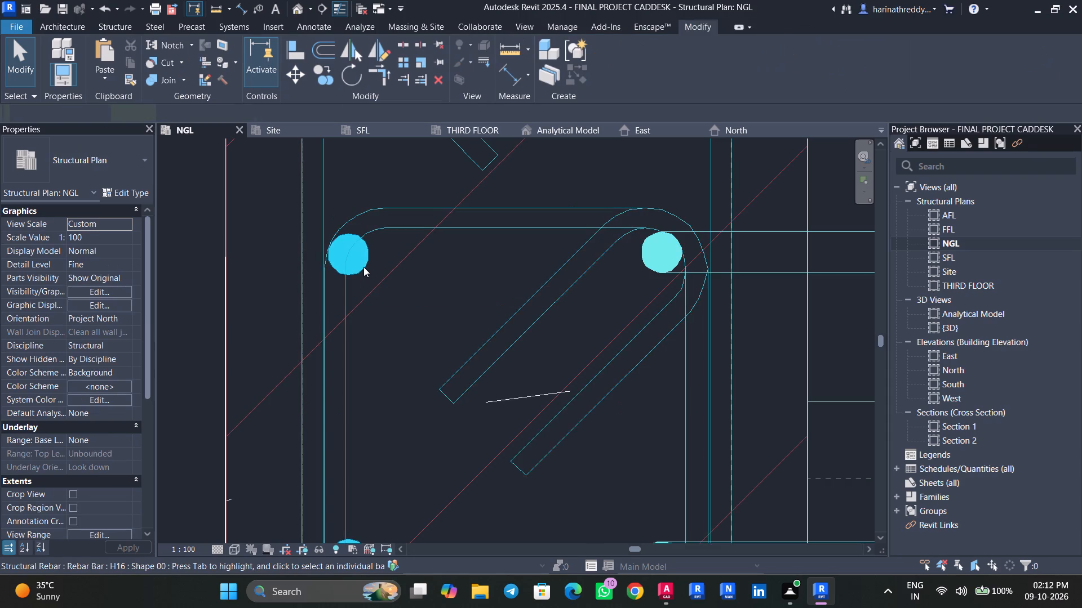
{"action": "key", "text": "Right"}
{"action": "key", "text": "Right"}
{"action": "key", "text": "Right"}
{"action": "left_click_drag", "start_coordinate": [358, 265], "coordinate": [373, 265]}
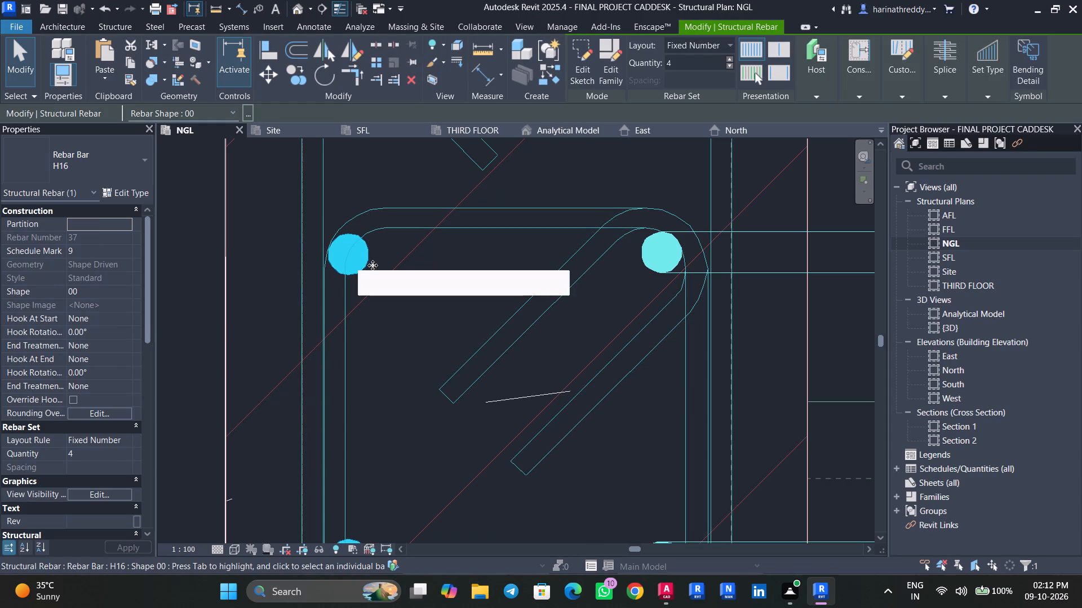
{"action": "left_click_drag", "start_coordinate": [373, 265], "coordinate": [380, 266]}
{"action": "scroll", "coordinate": [389, 287], "scroll_direction": "down", "scroll_amount": 5}
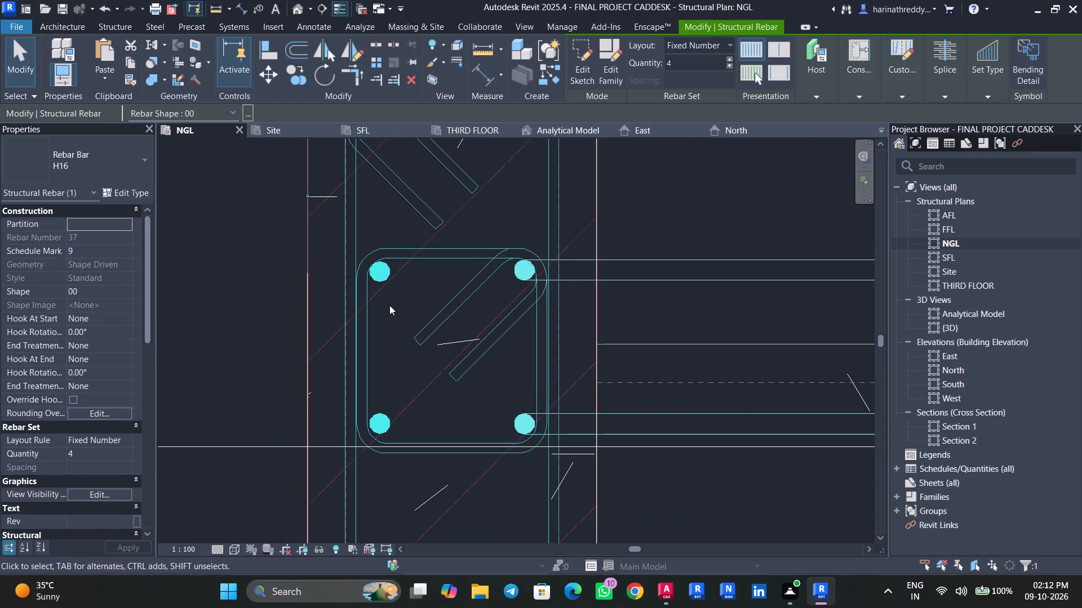
{"action": "key", "text": "Escape"}
Select all matching H8 shape 52 tie sets and set them to show unobscured in the {3D} view.
{"action": "scroll", "coordinate": [404, 317], "scroll_direction": "down", "scroll_amount": 3}
{"action": "middle_click_drag", "start_coordinate": [404, 319], "coordinate": [474, 263]}
{"action": "scroll", "coordinate": [455, 245], "scroll_direction": "up", "scroll_amount": 5}
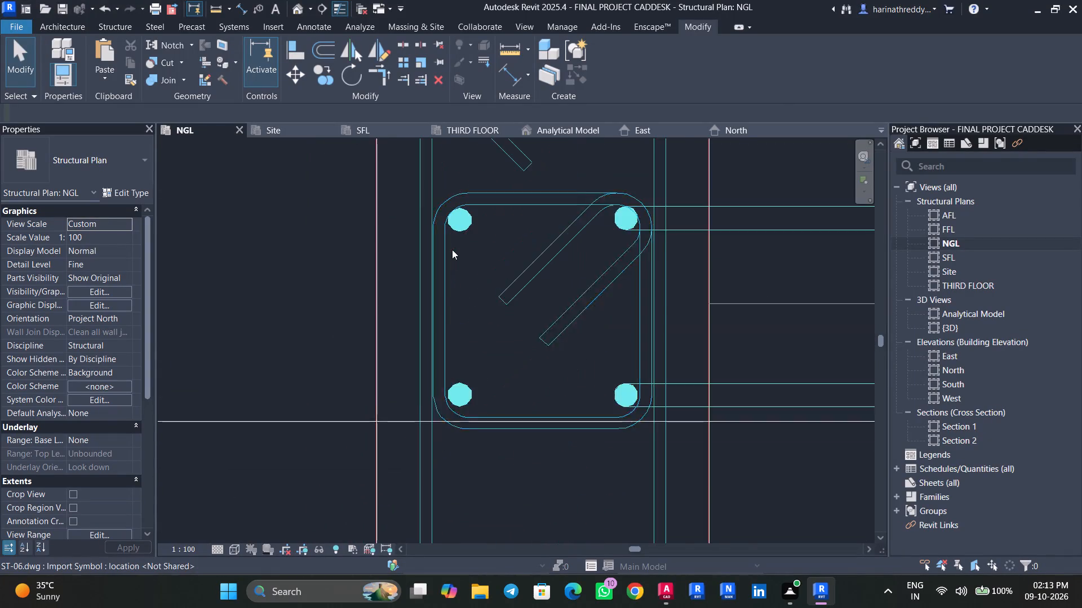
{"action": "scroll", "coordinate": [452, 249], "scroll_direction": "up", "scroll_amount": 3}
{"action": "left_click", "coordinate": [436, 264]}
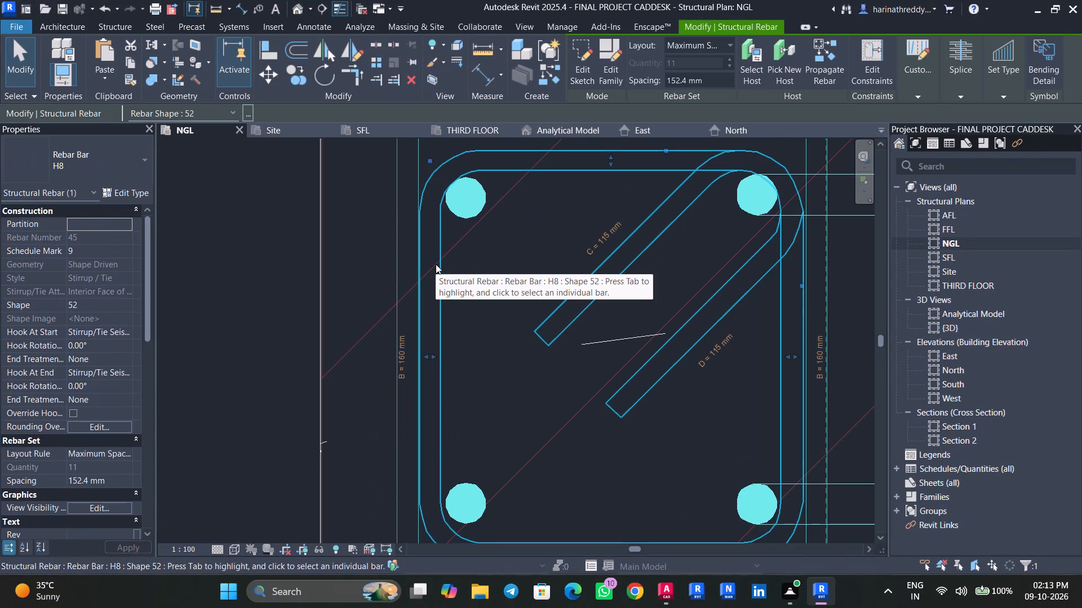
{"action": "type", "text": "SA"}
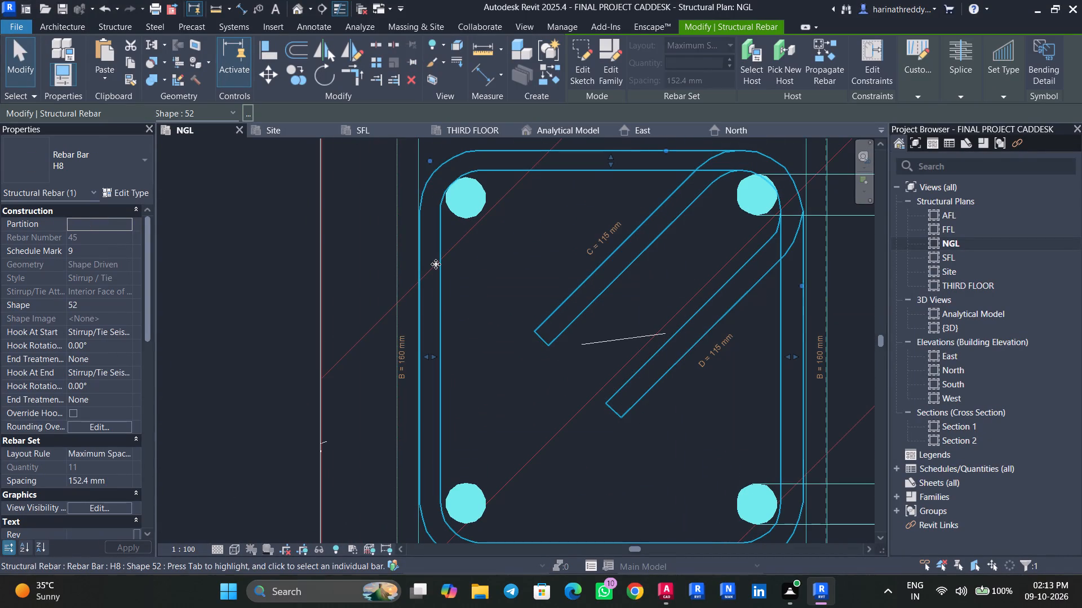
{"action": "left_click", "coordinate": [108, 511]}
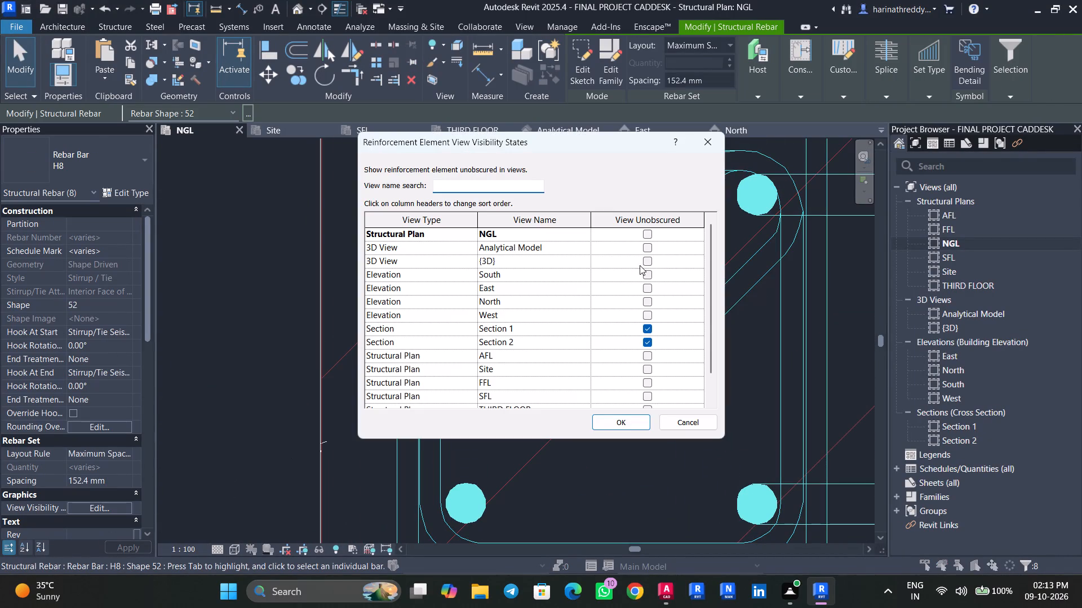
{"action": "left_click", "coordinate": [643, 264]}
{"action": "left_click", "coordinate": [617, 417]}
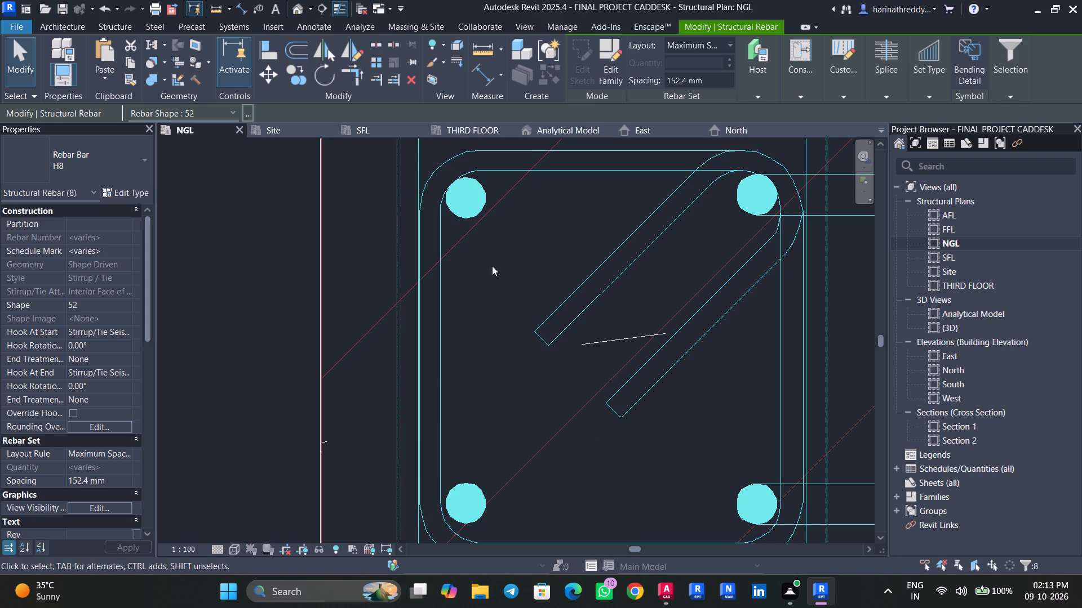
{"action": "key", "text": "Escape"}
{"action": "key", "text": "Escape"}
Open the 3D view and inspect the reinforcement of the columns below NGL at C-8, C-1 and D-1.
{"action": "left_click", "coordinate": [298, 9]}
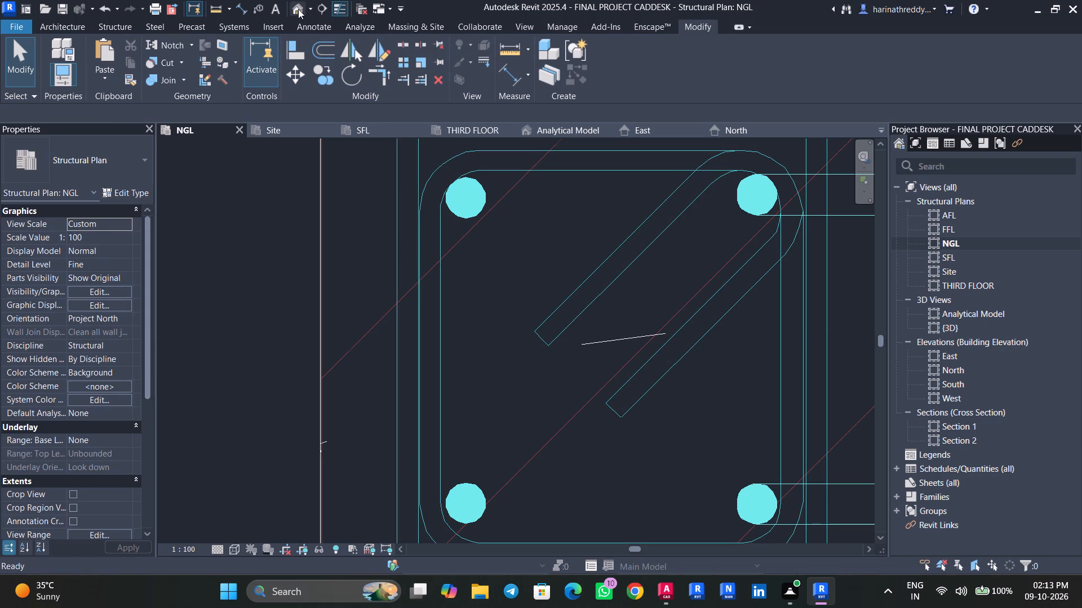
{"action": "scroll", "coordinate": [560, 361], "scroll_direction": "down", "scroll_amount": 8}
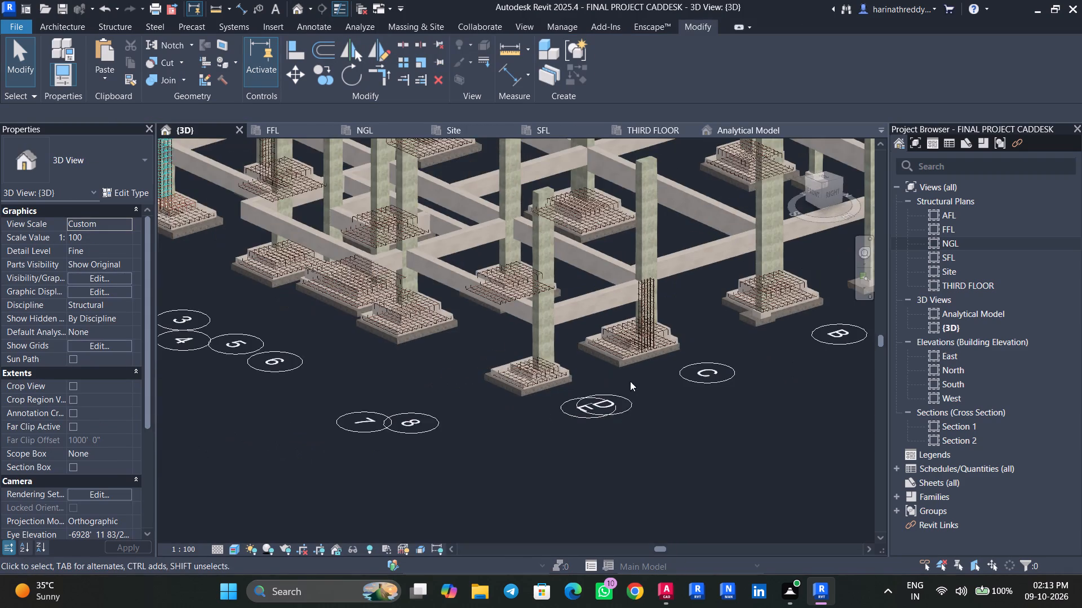
{"action": "middle_click_drag", "start_coordinate": [623, 381], "coordinate": [576, 379], "text": "shift"}
{"action": "scroll", "coordinate": [694, 330], "scroll_direction": "up", "scroll_amount": 1}
{"action": "scroll", "coordinate": [694, 329], "scroll_direction": "down", "scroll_amount": 2}
{"action": "scroll", "coordinate": [693, 327], "scroll_direction": "up", "scroll_amount": 7}
{"action": "scroll", "coordinate": [636, 289], "scroll_direction": "up", "scroll_amount": 2}
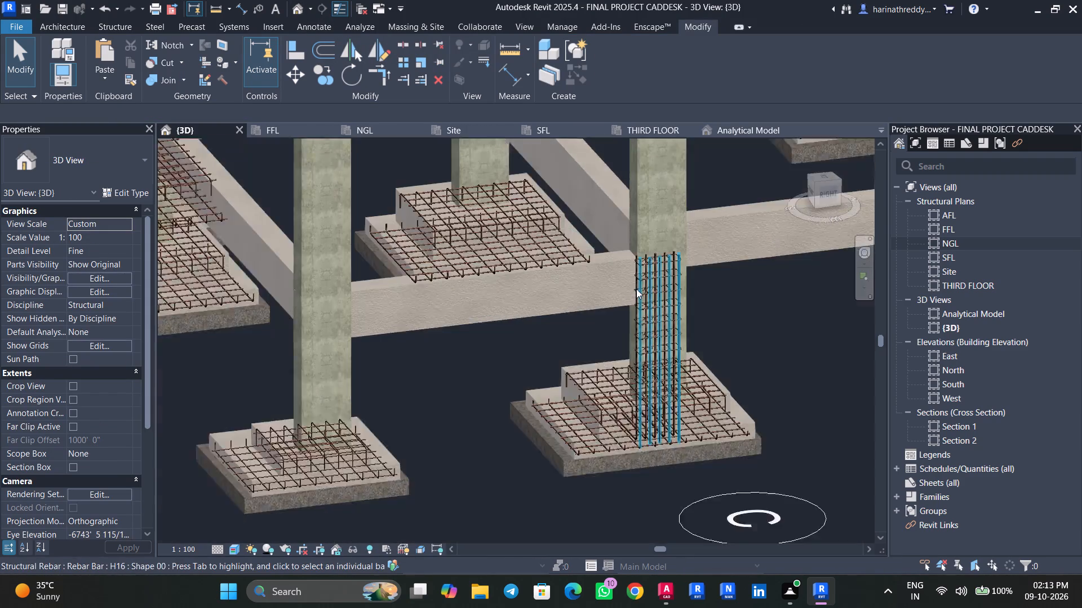
{"action": "scroll", "coordinate": [636, 289], "scroll_direction": "up", "scroll_amount": 1}
{"action": "left_click", "coordinate": [705, 286]}
{"action": "scroll", "coordinate": [755, 308], "scroll_direction": "up", "scroll_amount": 1}
{"action": "middle_click_drag", "start_coordinate": [754, 307], "coordinate": [396, 320]}
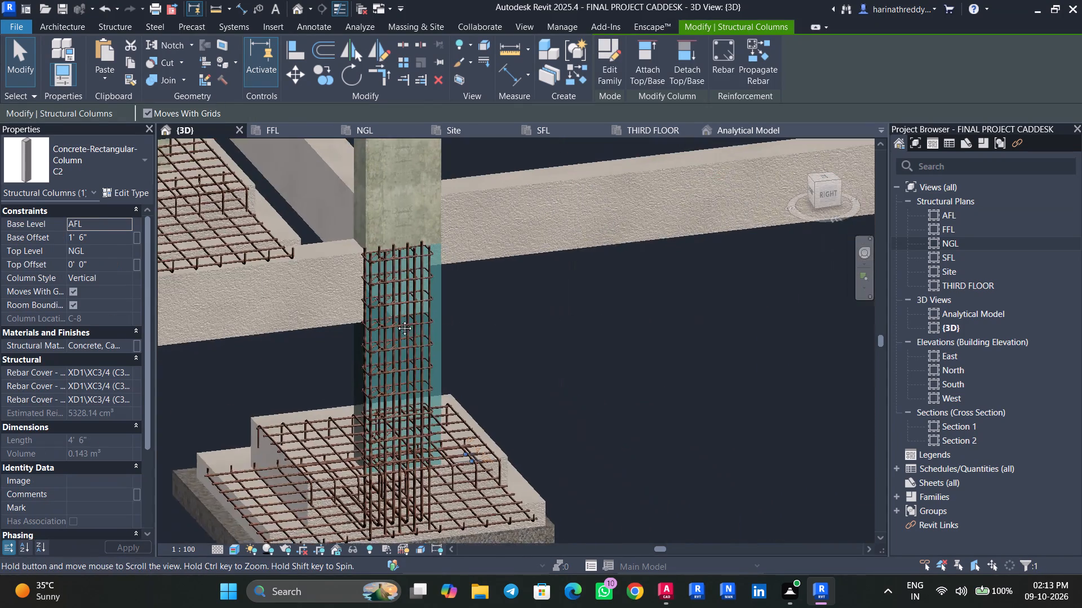
{"action": "middle_click_drag", "start_coordinate": [396, 320], "coordinate": [198, 348]}
{"action": "middle_click_drag", "start_coordinate": [560, 336], "coordinate": [322, 341]}
{"action": "key", "text": "Escape"}
{"action": "scroll", "coordinate": [634, 294], "scroll_direction": "down", "scroll_amount": 6}
{"action": "scroll", "coordinate": [634, 293], "scroll_direction": "up", "scroll_amount": 1}
{"action": "scroll", "coordinate": [634, 293], "scroll_direction": "down", "scroll_amount": 2}
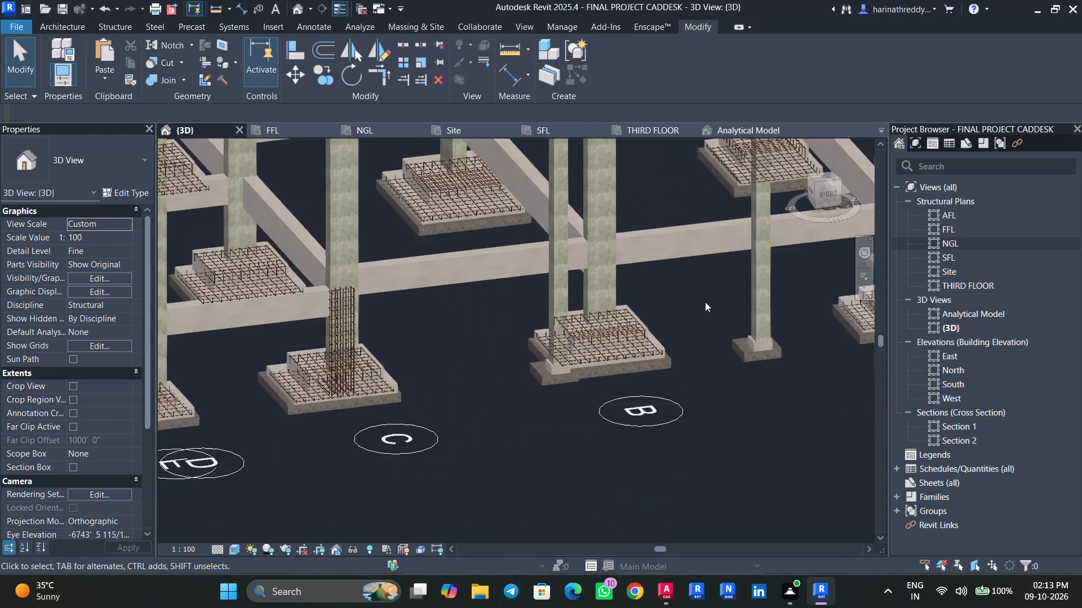
{"action": "middle_click_drag", "start_coordinate": [704, 302], "coordinate": [436, 348]}
{"action": "scroll", "coordinate": [512, 348], "scroll_direction": "down", "scroll_amount": 3}
{"action": "middle_click_drag", "start_coordinate": [448, 392], "coordinate": [633, 348]}
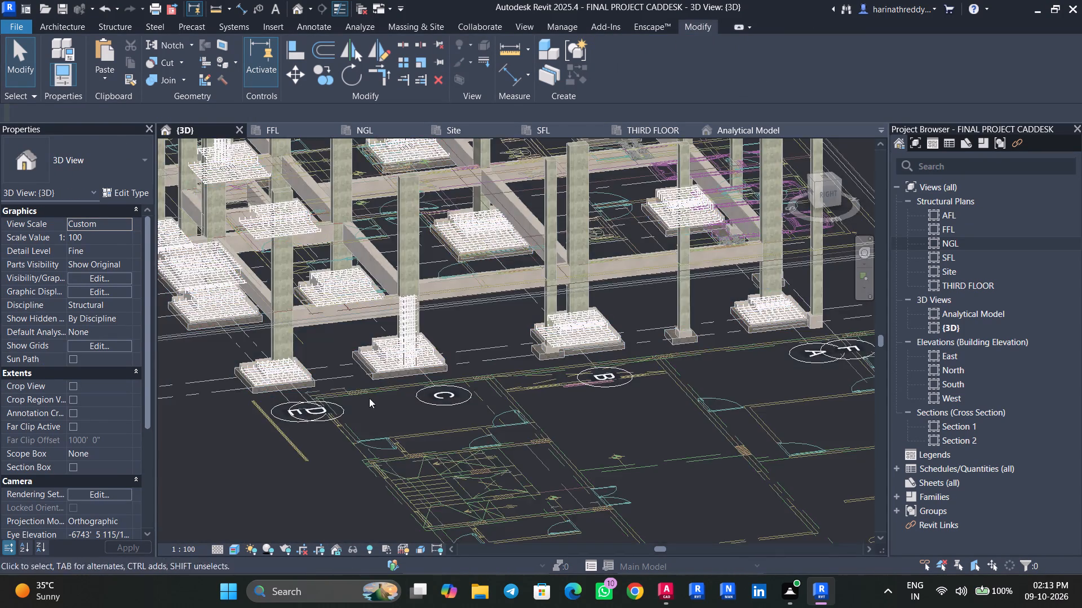
{"action": "scroll", "coordinate": [371, 408], "scroll_direction": "up", "scroll_amount": 1, "text": "shift"}
{"action": "middle_click_drag", "start_coordinate": [371, 408], "coordinate": [537, 406], "text": "shift"}
{"action": "middle_click_drag", "start_coordinate": [420, 411], "coordinate": [704, 368]}
{"action": "middle_click_drag", "start_coordinate": [513, 385], "coordinate": [686, 348]}
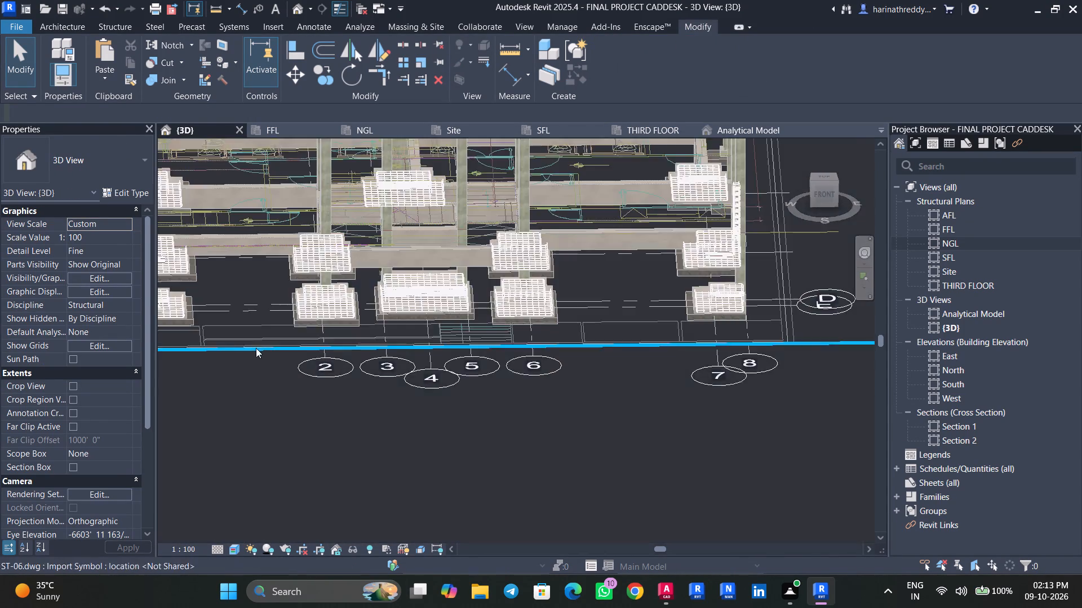
{"action": "middle_click_drag", "start_coordinate": [294, 359], "coordinate": [471, 360]}
{"action": "scroll", "coordinate": [307, 305], "scroll_direction": "up", "scroll_amount": 12}
{"action": "scroll", "coordinate": [313, 356], "scroll_direction": "down", "scroll_amount": 1, "text": "shift"}
{"action": "scroll", "coordinate": [313, 356], "scroll_direction": "up", "scroll_amount": 1, "text": "shift"}
{"action": "middle_click_drag", "start_coordinate": [313, 356], "coordinate": [401, 357], "text": "shift"}
{"action": "scroll", "coordinate": [400, 357], "scroll_direction": "down", "scroll_amount": 1, "text": "shift"}
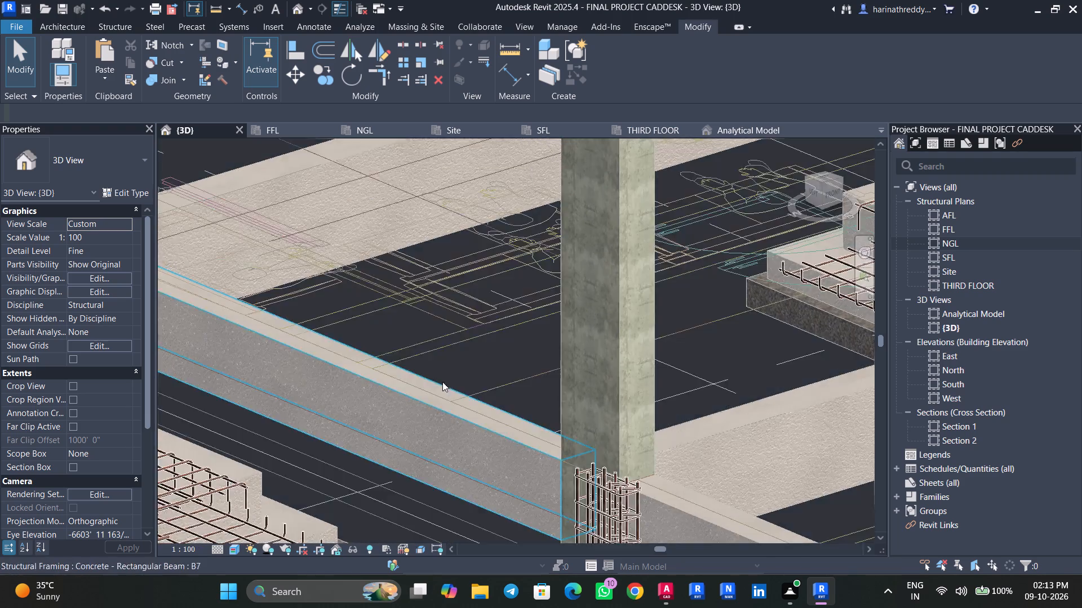
{"action": "middle_click_drag", "start_coordinate": [441, 381], "coordinate": [349, 46]}
{"action": "scroll", "coordinate": [509, 319], "scroll_direction": "up", "scroll_amount": 2}
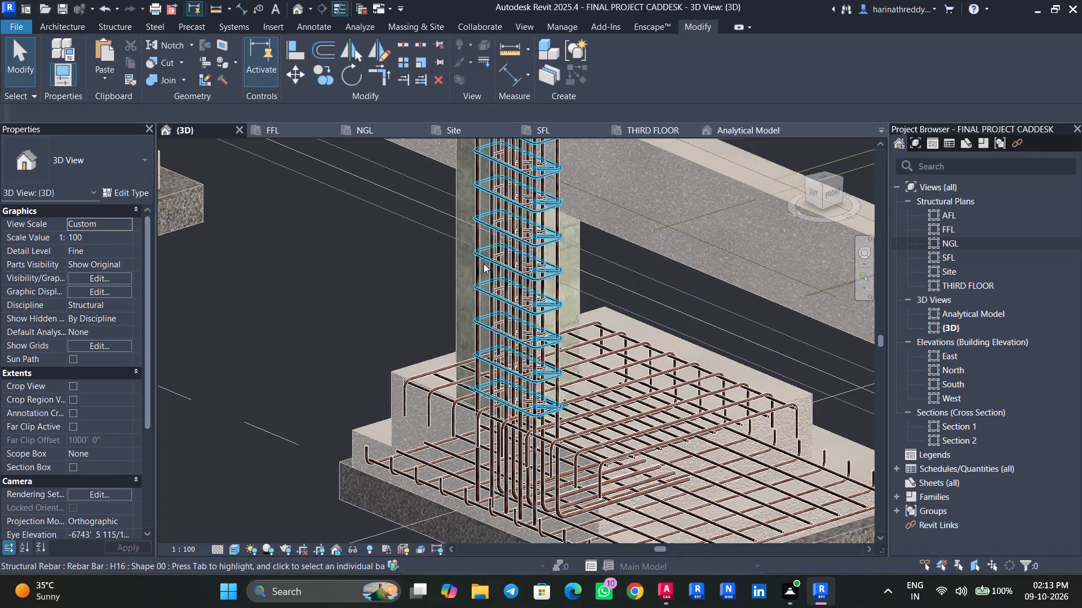
{"action": "left_click", "coordinate": [460, 257]}
{"action": "scroll", "coordinate": [460, 257], "scroll_direction": "down", "scroll_amount": 6}
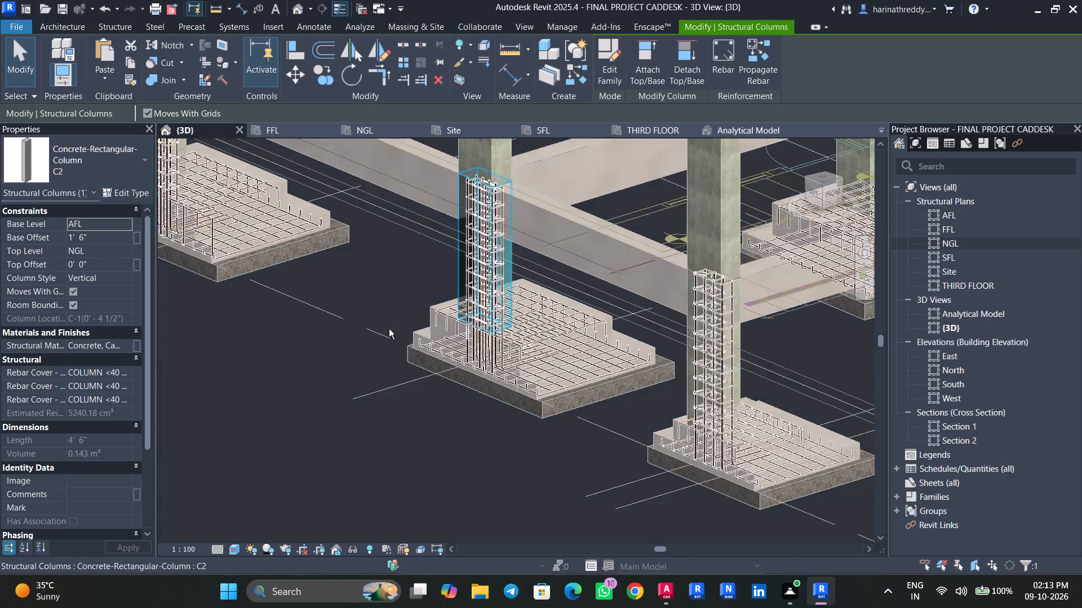
{"action": "middle_click_drag", "start_coordinate": [389, 329], "coordinate": [424, 340], "text": "shift"}
{"action": "middle_click_drag", "start_coordinate": [536, 369], "coordinate": [221, 320]}
{"action": "key", "text": "Escape"}
{"action": "key", "text": "Escape"}
{"action": "scroll", "coordinate": [418, 271], "scroll_direction": "up", "scroll_amount": 3}
{"action": "scroll", "coordinate": [424, 271], "scroll_direction": "down", "scroll_amount": 1}
{"action": "left_click", "coordinate": [436, 267]}
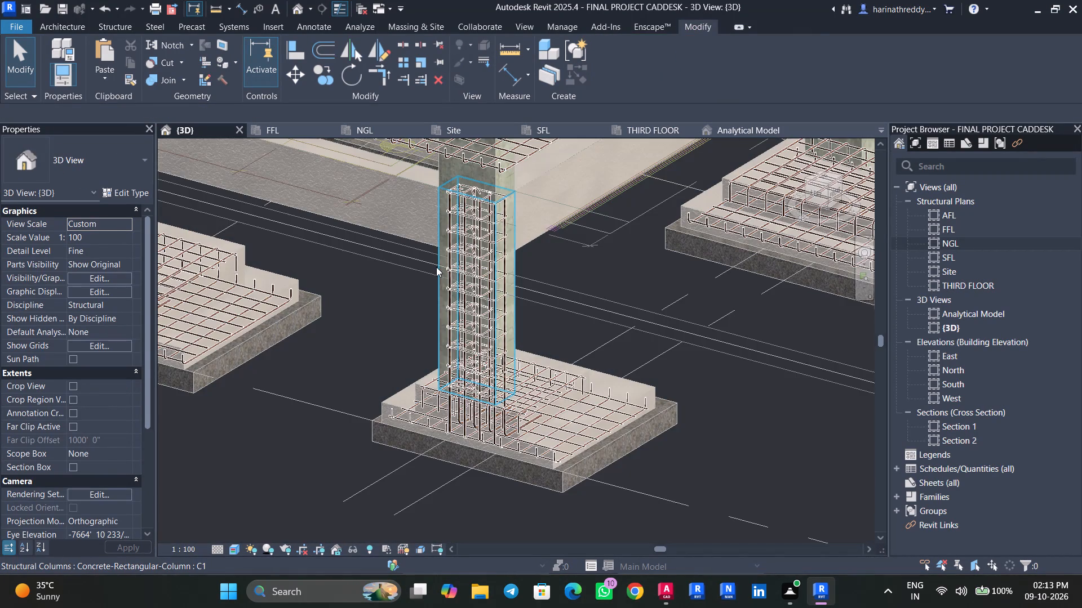
Save the project.
{"action": "key", "text": "ctrl+s"}
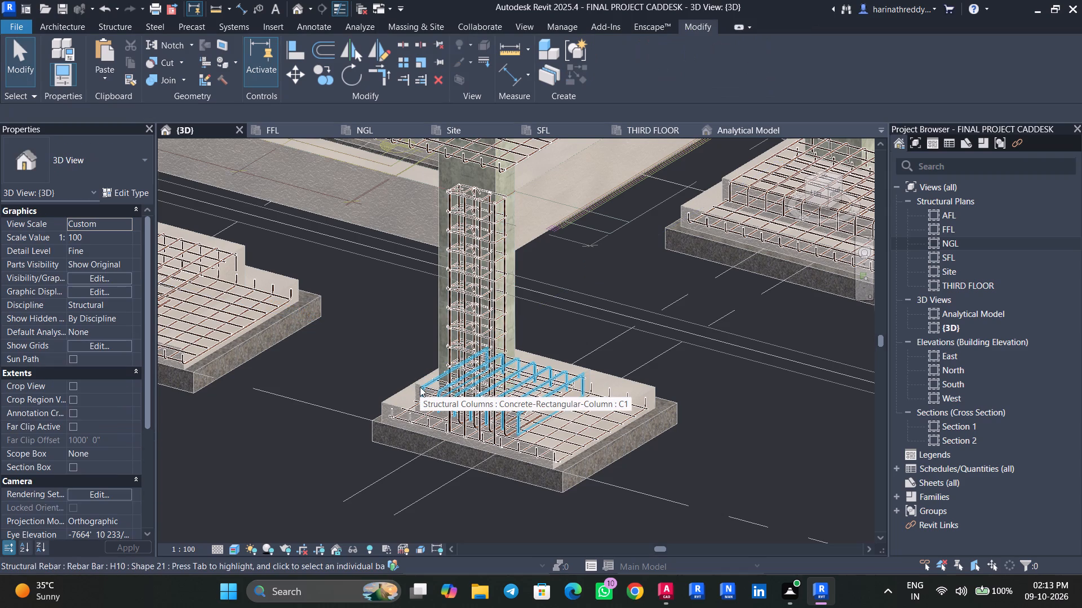
Open the NGL structural plan and examine the C1 columns along grid 1, checking those at D-1 and A-1.
{"action": "double_click", "coordinate": [966, 244]}
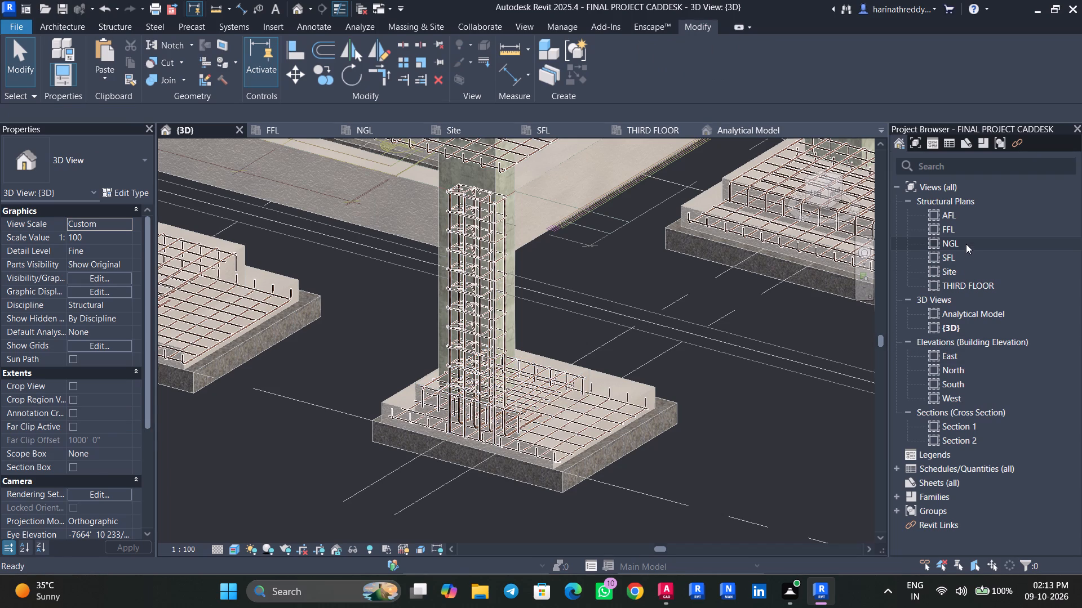
{"action": "scroll", "coordinate": [691, 348], "scroll_direction": "down", "scroll_amount": 10}
{"action": "scroll", "coordinate": [691, 348], "scroll_direction": "up", "scroll_amount": 1}
{"action": "scroll", "coordinate": [691, 348], "scroll_direction": "down", "scroll_amount": 11}
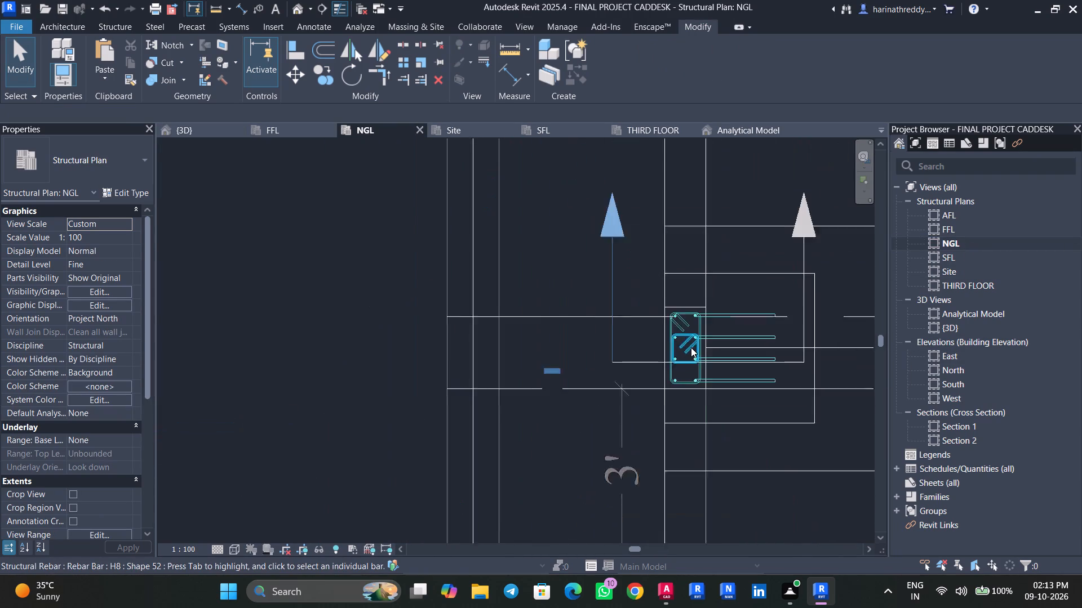
{"action": "scroll", "coordinate": [708, 310], "scroll_direction": "up", "scroll_amount": 6}
{"action": "left_click", "coordinate": [700, 315]}
{"action": "scroll", "coordinate": [700, 316], "scroll_direction": "down", "scroll_amount": 3}
{"action": "scroll", "coordinate": [700, 316], "scroll_direction": "up", "scroll_amount": 1}
{"action": "scroll", "coordinate": [700, 316], "scroll_direction": "down", "scroll_amount": 7}
{"action": "scroll", "coordinate": [700, 316], "scroll_direction": "up", "scroll_amount": 1}
{"action": "scroll", "coordinate": [700, 316], "scroll_direction": "down", "scroll_amount": 2}
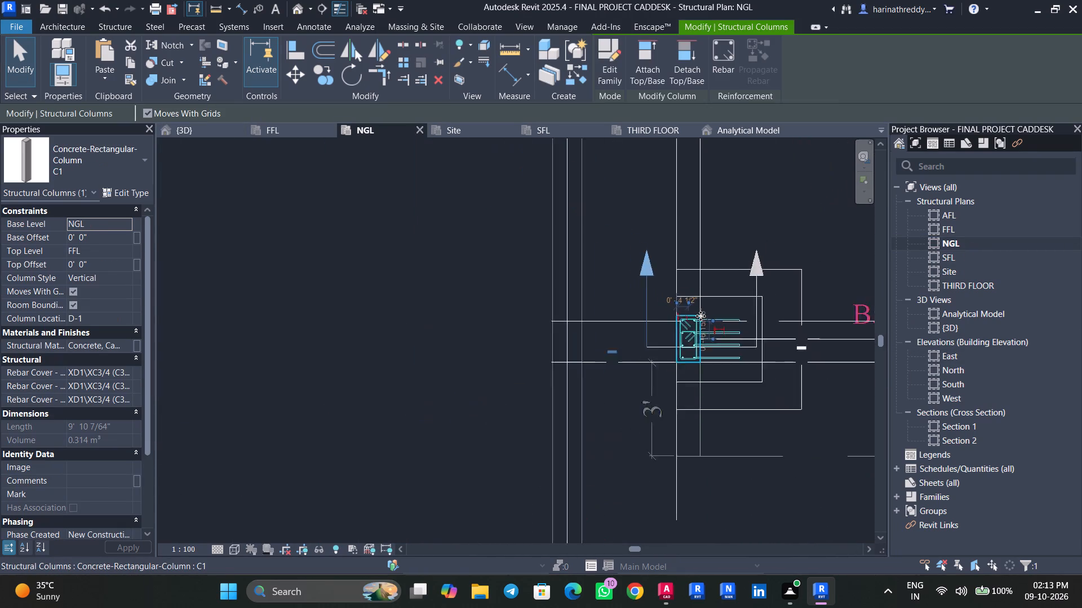
{"action": "scroll", "coordinate": [700, 316], "scroll_direction": "down", "scroll_amount": 4}
{"action": "scroll", "coordinate": [700, 316], "scroll_direction": "up", "scroll_amount": 1}
{"action": "scroll", "coordinate": [700, 316], "scroll_direction": "down", "scroll_amount": 1}
{"action": "middle_click_drag", "start_coordinate": [728, 245], "coordinate": [637, 253]}
{"action": "middle_click_drag", "start_coordinate": [800, 280], "coordinate": [604, 280]}
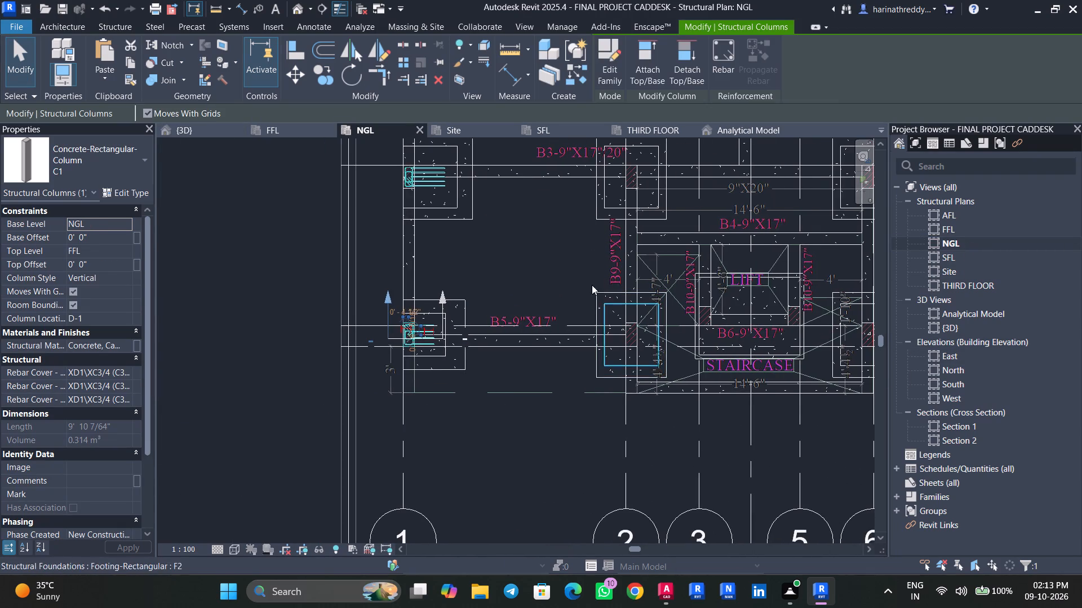
{"action": "middle_click_drag", "start_coordinate": [596, 270], "coordinate": [695, 450]}
{"action": "scroll", "coordinate": [672, 397], "scroll_direction": "down", "scroll_amount": 3}
{"action": "middle_click_drag", "start_coordinate": [653, 338], "coordinate": [689, 505]}
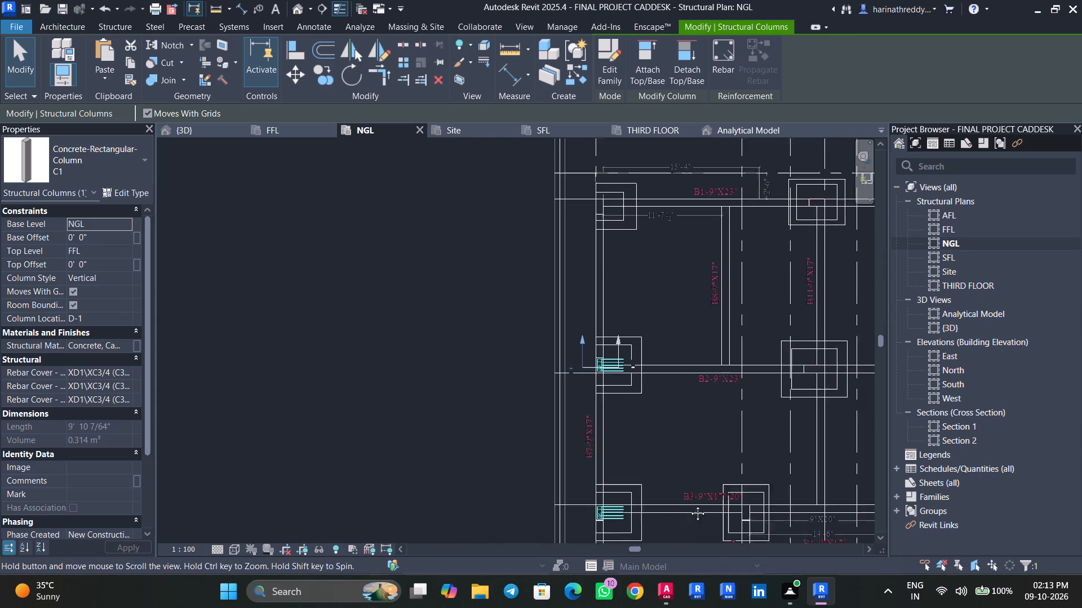
{"action": "middle_click_drag", "start_coordinate": [689, 505], "coordinate": [688, 515]}
{"action": "scroll", "coordinate": [688, 515], "scroll_direction": "down", "scroll_amount": 1}
{"action": "scroll", "coordinate": [629, 272], "scroll_direction": "up", "scroll_amount": 6}
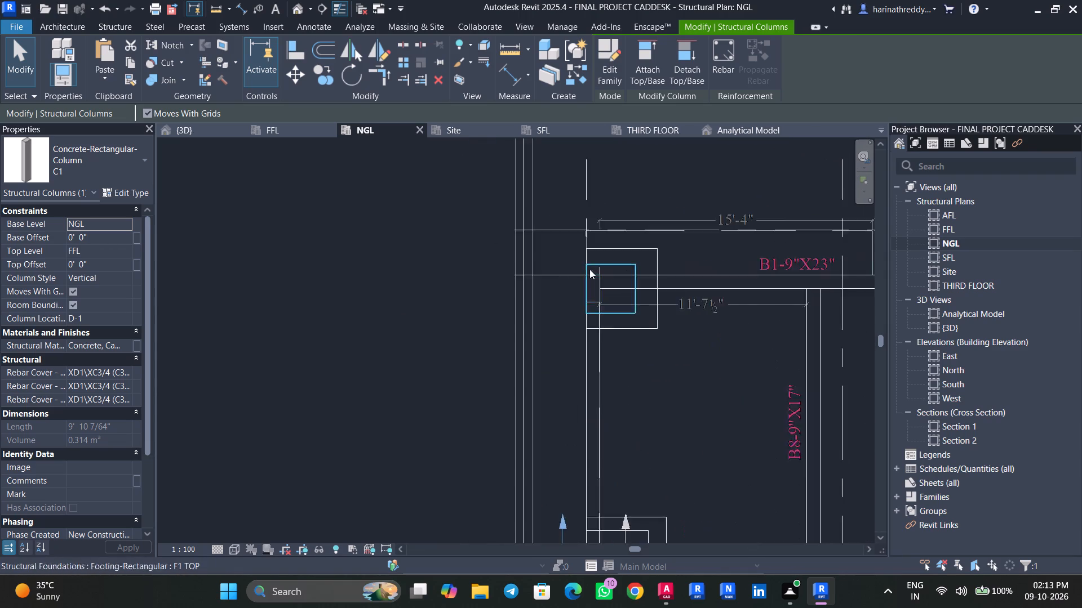
{"action": "scroll", "coordinate": [589, 269], "scroll_direction": "up", "scroll_amount": 9}
{"action": "scroll", "coordinate": [654, 290], "scroll_direction": "up", "scroll_amount": 3}
{"action": "key", "text": "Escape"}
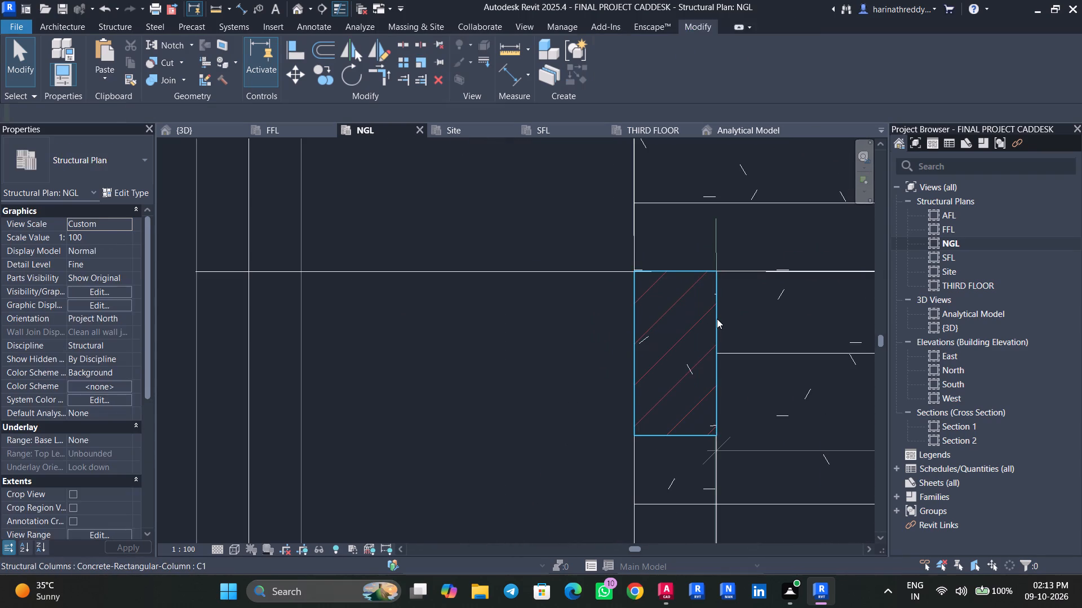
{"action": "left_click", "coordinate": [717, 319]}
{"action": "scroll", "coordinate": [717, 319], "scroll_direction": "up", "scroll_amount": 1}
{"action": "scroll", "coordinate": [717, 319], "scroll_direction": "down", "scroll_amount": 20}
{"action": "scroll", "coordinate": [717, 319], "scroll_direction": "down", "scroll_amount": 1}
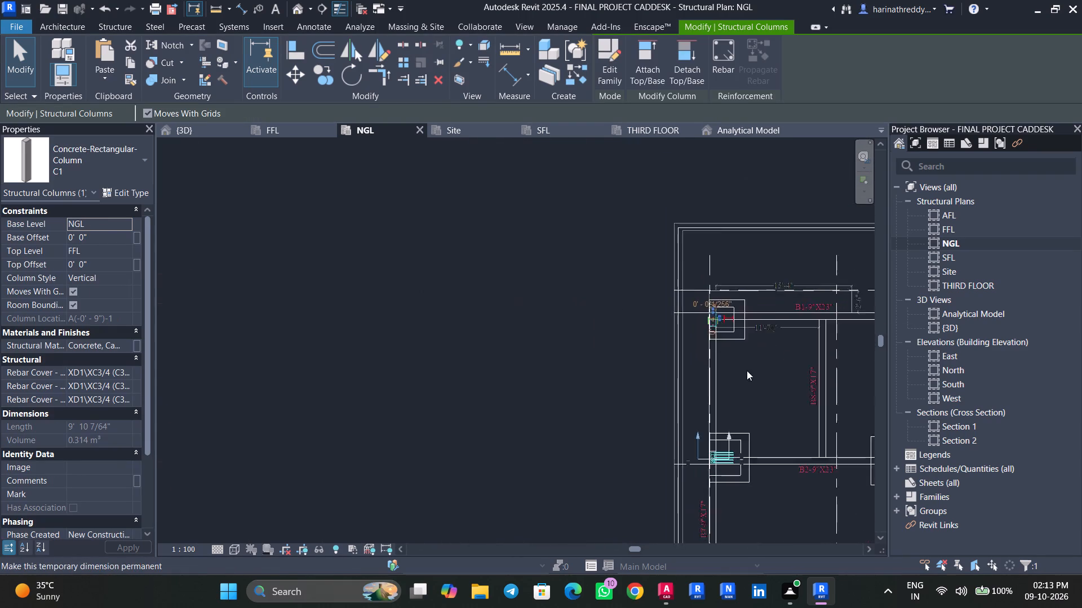
Examine the C1 column and its reinforcement at D-1 in the NGL structural plan.
{"action": "middle_click_drag", "start_coordinate": [742, 369], "coordinate": [650, 115]}
{"action": "scroll", "coordinate": [648, 362], "scroll_direction": "up", "scroll_amount": 7}
{"action": "scroll", "coordinate": [605, 332], "scroll_direction": "down", "scroll_amount": 1}
{"action": "scroll", "coordinate": [605, 333], "scroll_direction": "up", "scroll_amount": 13}
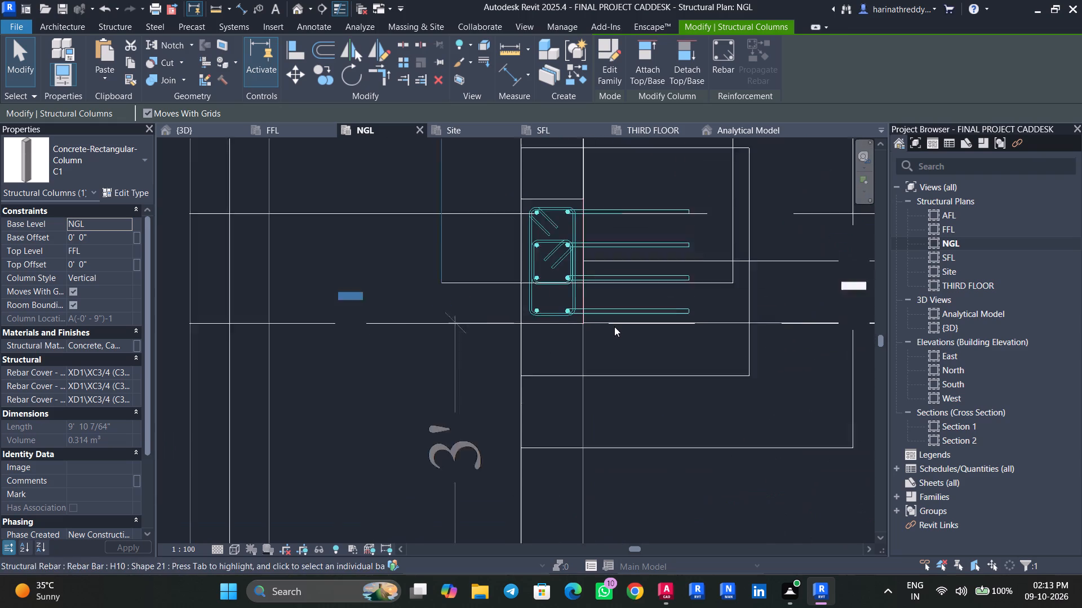
{"action": "scroll", "coordinate": [571, 319], "scroll_direction": "up", "scroll_amount": 8}
{"action": "left_click", "coordinate": [539, 327]}
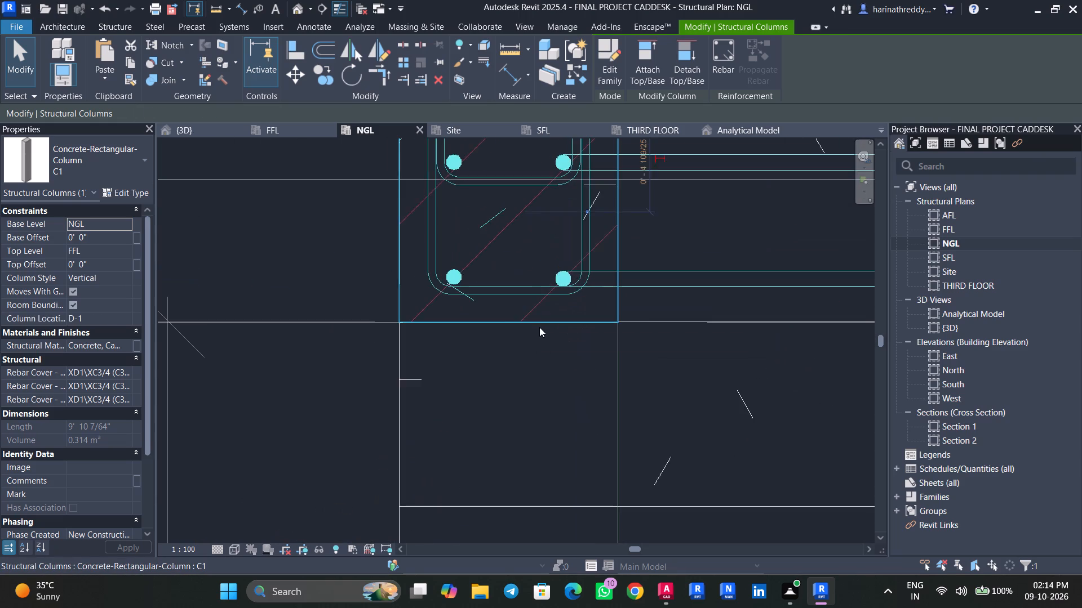
{"action": "scroll", "coordinate": [539, 327], "scroll_direction": "down", "scroll_amount": 1}
{"action": "scroll", "coordinate": [539, 327], "scroll_direction": "up", "scroll_amount": 1}
{"action": "scroll", "coordinate": [539, 327], "scroll_direction": "down", "scroll_amount": 8}
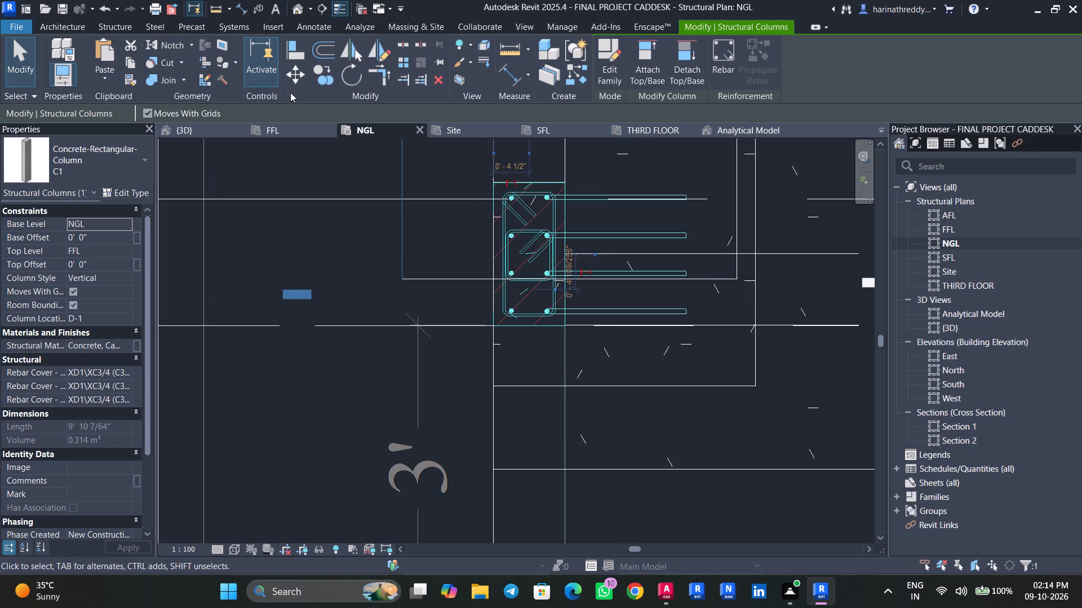
Open the 3D view and inspect the H16 bars and ties in the column below NGL at D-1.
{"action": "left_click", "coordinate": [294, 16]}
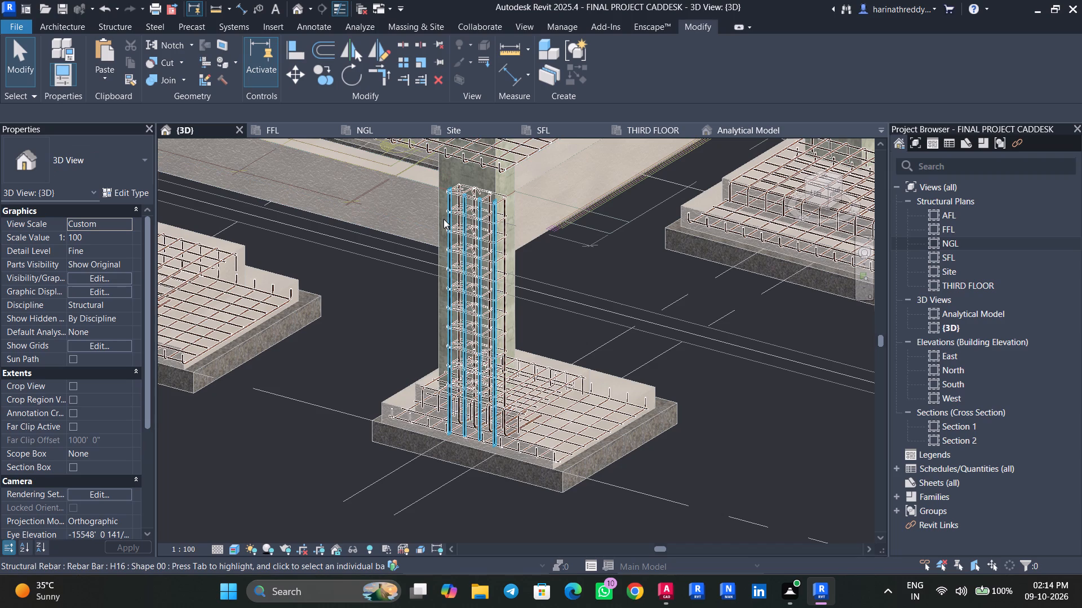
{"action": "scroll", "coordinate": [561, 309], "scroll_direction": "down", "scroll_amount": 13}
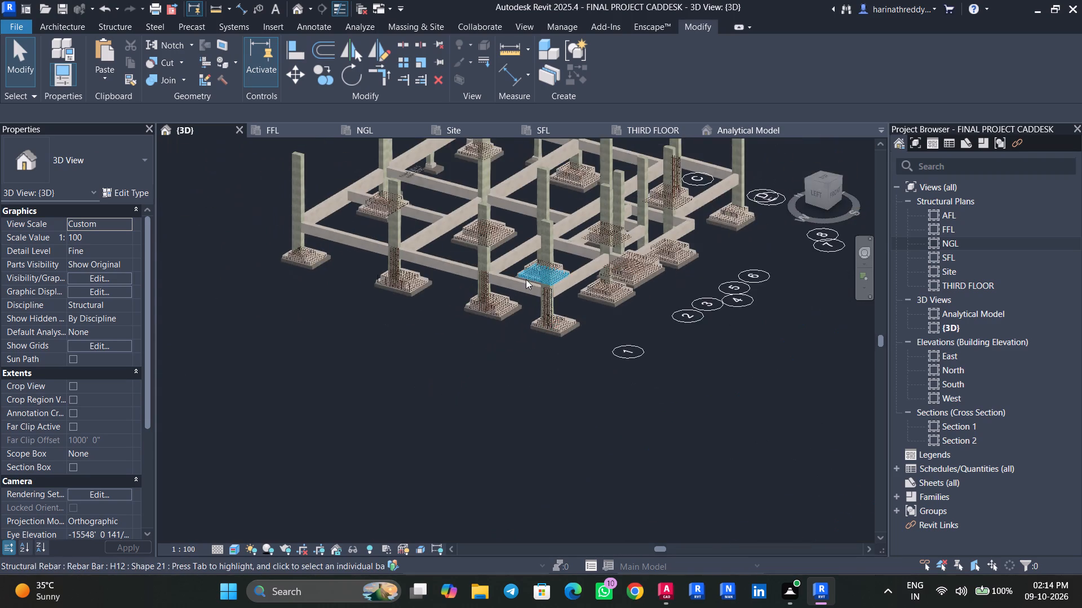
{"action": "scroll", "coordinate": [527, 280], "scroll_direction": "up", "scroll_amount": 20}
{"action": "scroll", "coordinate": [527, 280], "scroll_direction": "up", "scroll_amount": 1}
{"action": "left_click", "coordinate": [827, 270]}
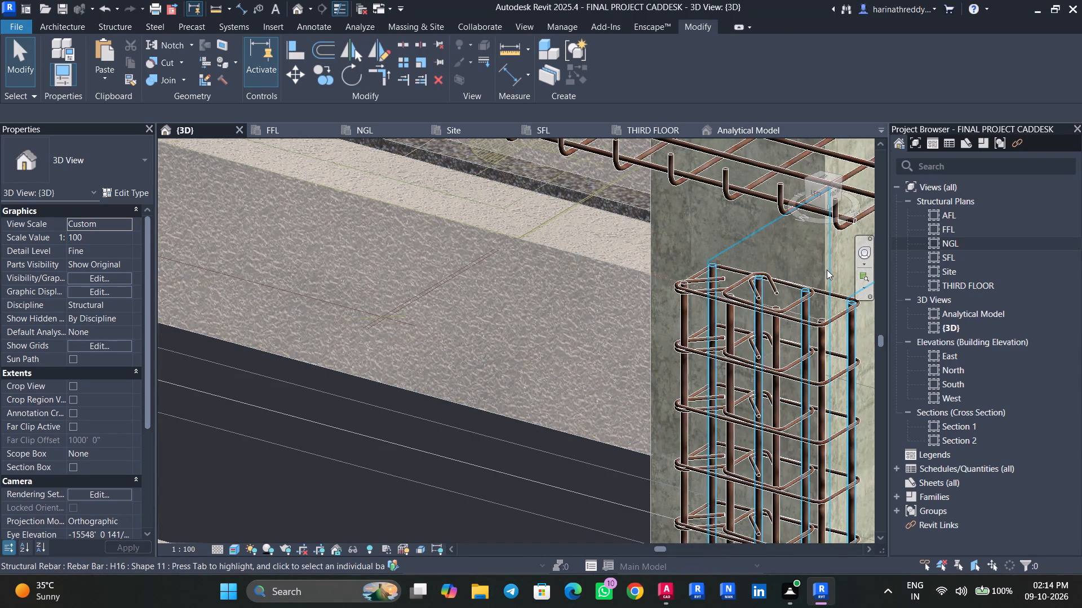
{"action": "scroll", "coordinate": [827, 270], "scroll_direction": "down", "scroll_amount": 6}
{"action": "middle_click_drag", "start_coordinate": [792, 267], "coordinate": [505, 283]}
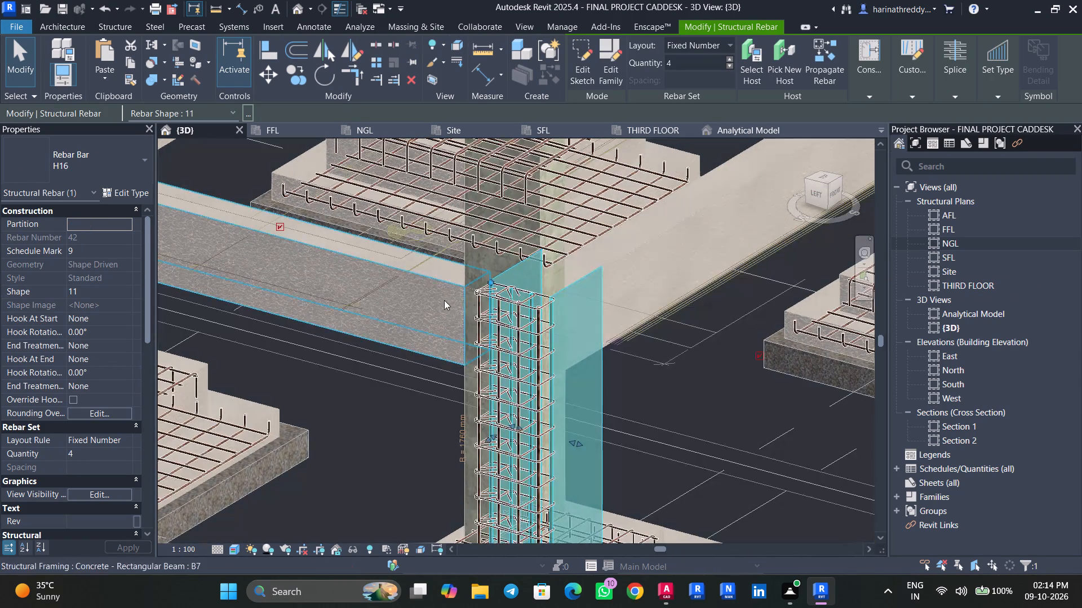
{"action": "key", "text": "Escape"}
{"action": "key", "text": "Escape"}
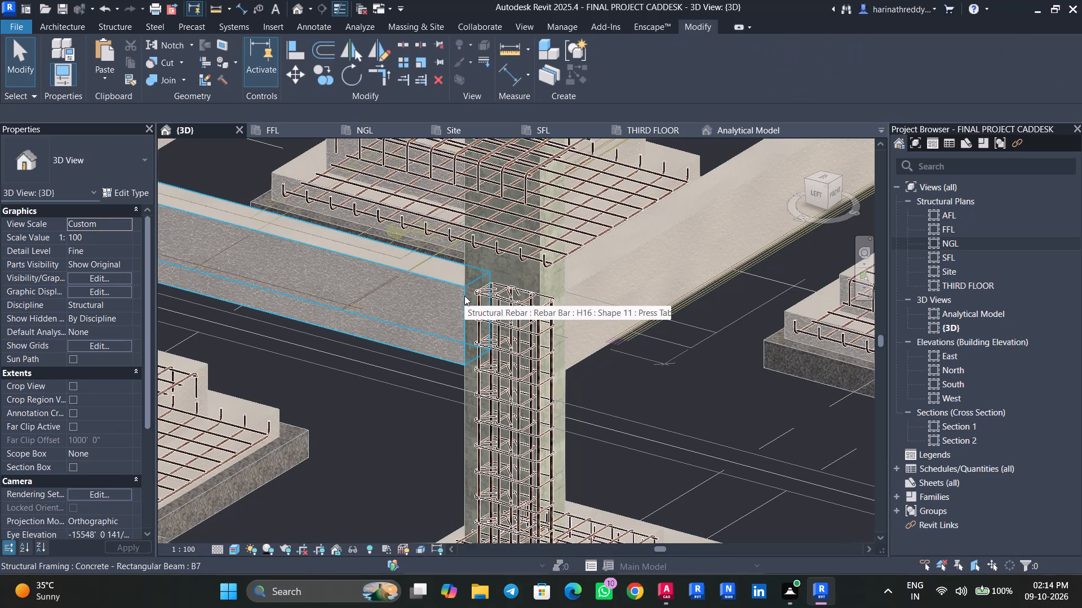
Compare the column segments below NGL at D-1 and A-1 on grid 1, checking their type and levels.
{"action": "left_click", "coordinate": [462, 405]}
{"action": "scroll", "coordinate": [462, 405], "scroll_direction": "down", "scroll_amount": 10}
{"action": "middle_click_drag", "start_coordinate": [418, 422], "coordinate": [437, 426], "text": "shift"}
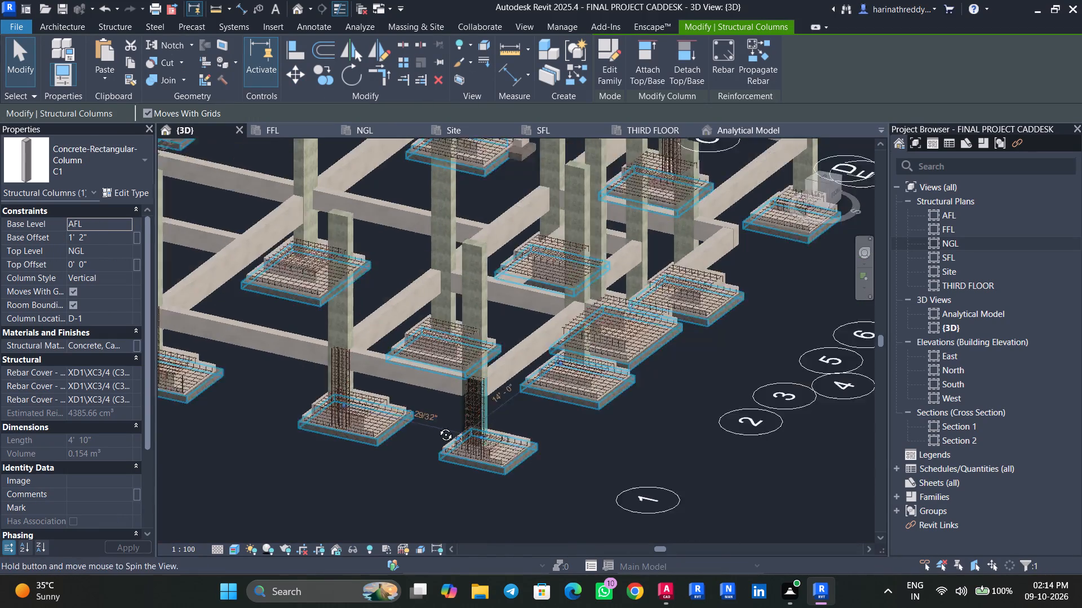
{"action": "middle_click_drag", "start_coordinate": [437, 426], "coordinate": [442, 427], "text": "shift"}
{"action": "scroll", "coordinate": [426, 429], "scroll_direction": "up", "scroll_amount": 1}
{"action": "middle_click_drag", "start_coordinate": [426, 429], "coordinate": [713, 423]}
{"action": "middle_click_drag", "start_coordinate": [465, 415], "coordinate": [655, 424]}
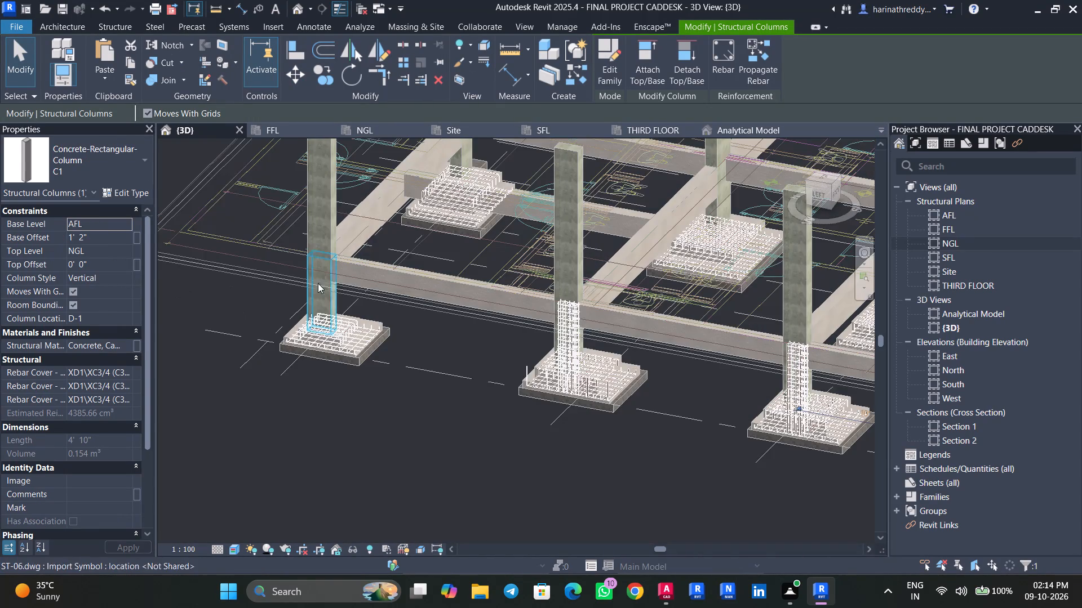
{"action": "scroll", "coordinate": [324, 283], "scroll_direction": "up", "scroll_amount": 4}
{"action": "left_click", "coordinate": [335, 293]}
{"action": "scroll", "coordinate": [472, 339], "scroll_direction": "down", "scroll_amount": 2}
{"action": "scroll", "coordinate": [468, 339], "scroll_direction": "up", "scroll_amount": 1}
{"action": "scroll", "coordinate": [468, 339], "scroll_direction": "down", "scroll_amount": 2}
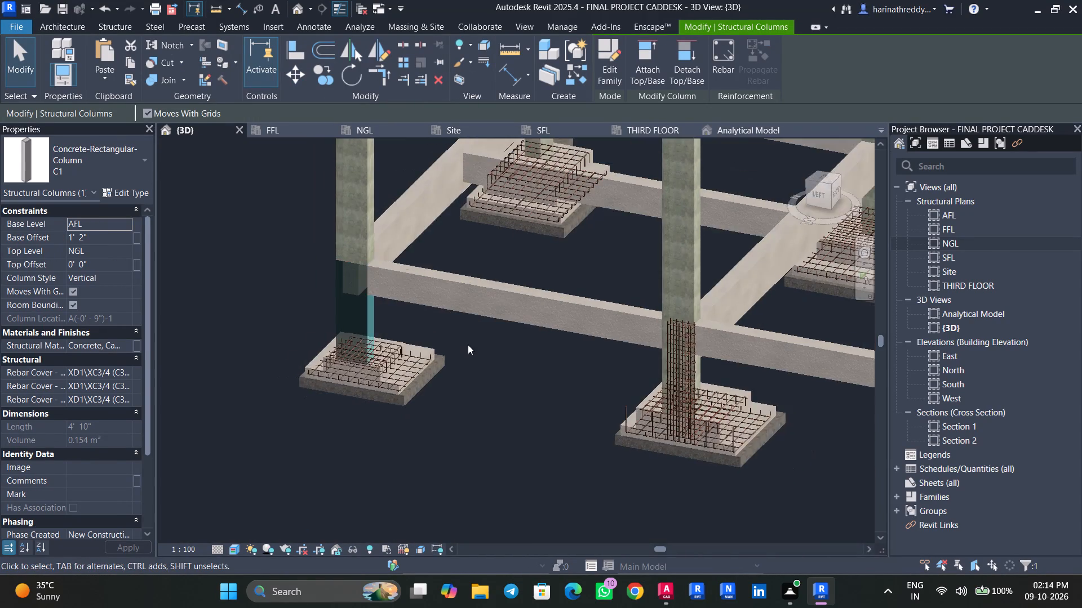
{"action": "middle_click_drag", "start_coordinate": [463, 347], "coordinate": [211, 253]}
{"action": "middle_click_drag", "start_coordinate": [438, 395], "coordinate": [231, 323]}
{"action": "key", "text": "Escape"}
Propagate the reinforcement of the C1 column below NGL at D-1 to the C1 column at A-1, aligned by host.
{"action": "scroll", "coordinate": [663, 248], "scroll_direction": "up", "scroll_amount": 10}
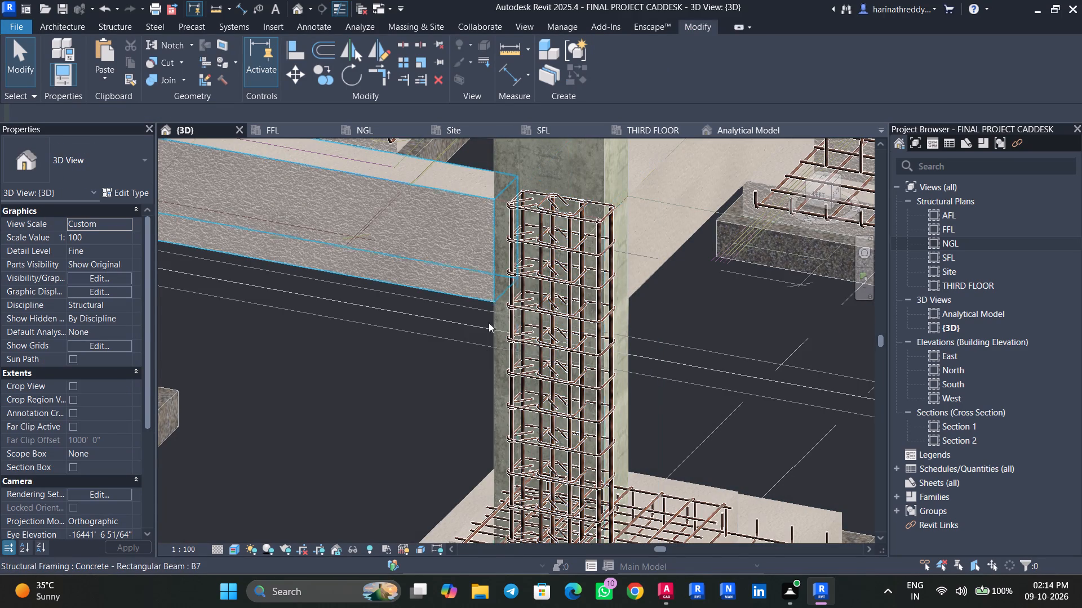
{"action": "left_click", "coordinate": [492, 346]}
{"action": "scroll", "coordinate": [492, 346], "scroll_direction": "down", "scroll_amount": 9}
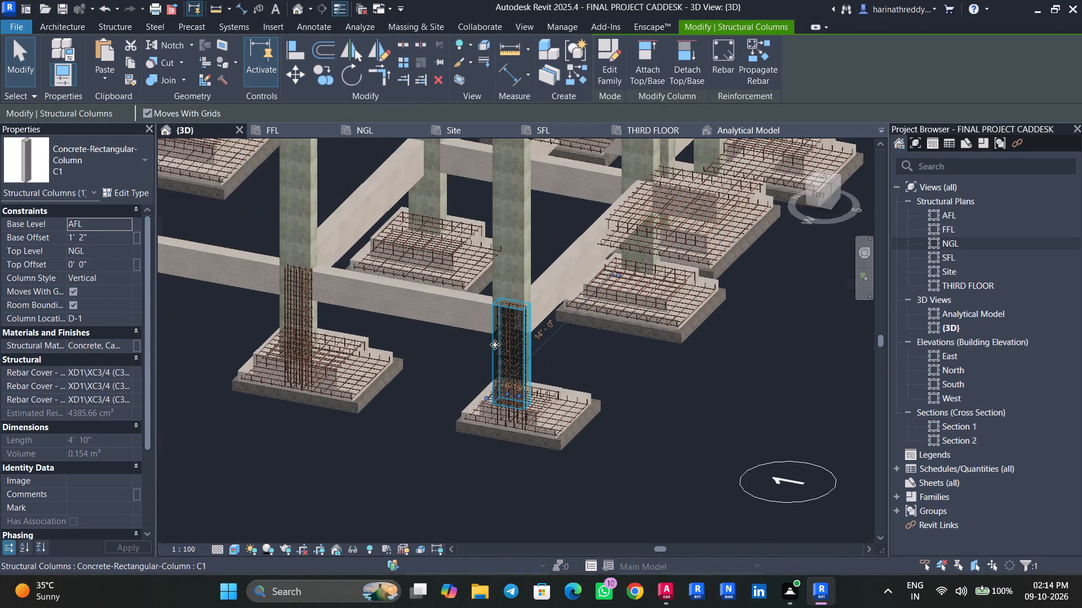
{"action": "left_click", "coordinate": [756, 63]}
{"action": "middle_click_drag", "start_coordinate": [413, 403], "coordinate": [729, 394]}
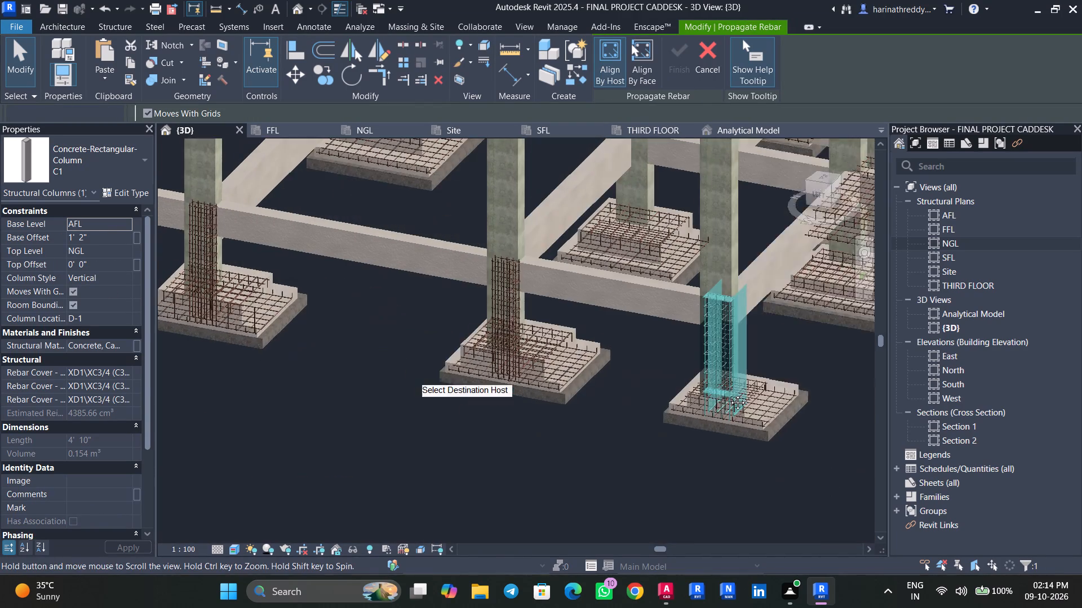
{"action": "middle_click_drag", "start_coordinate": [729, 394], "coordinate": [735, 394]}
{"action": "middle_click_drag", "start_coordinate": [420, 383], "coordinate": [650, 407]}
{"action": "middle_click_drag", "start_coordinate": [373, 323], "coordinate": [526, 385]}
{"action": "scroll", "coordinate": [409, 303], "scroll_direction": "up", "scroll_amount": 3}
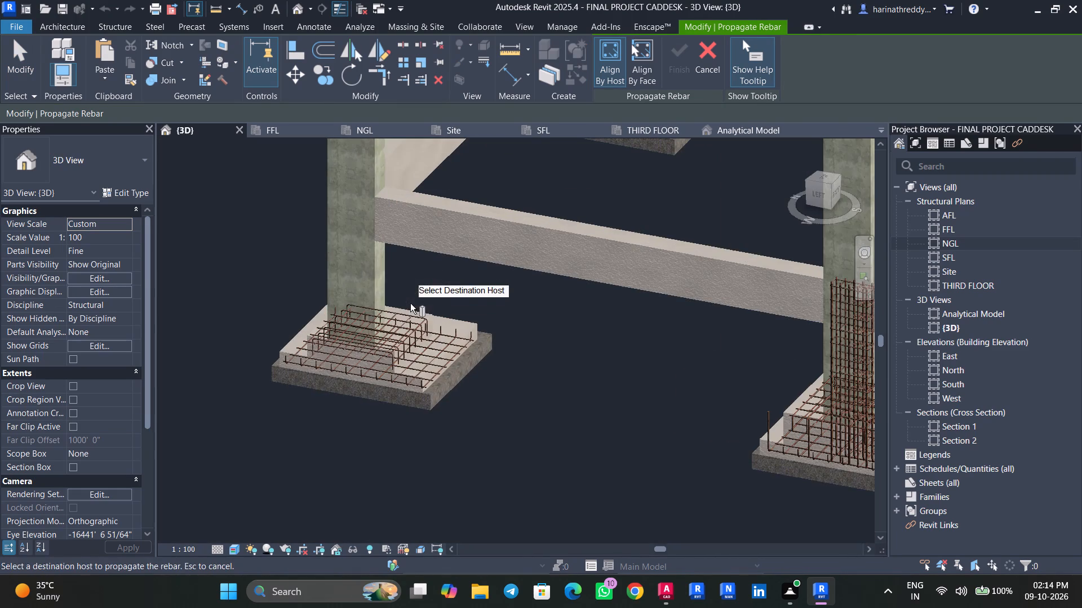
{"action": "left_click", "coordinate": [363, 296]}
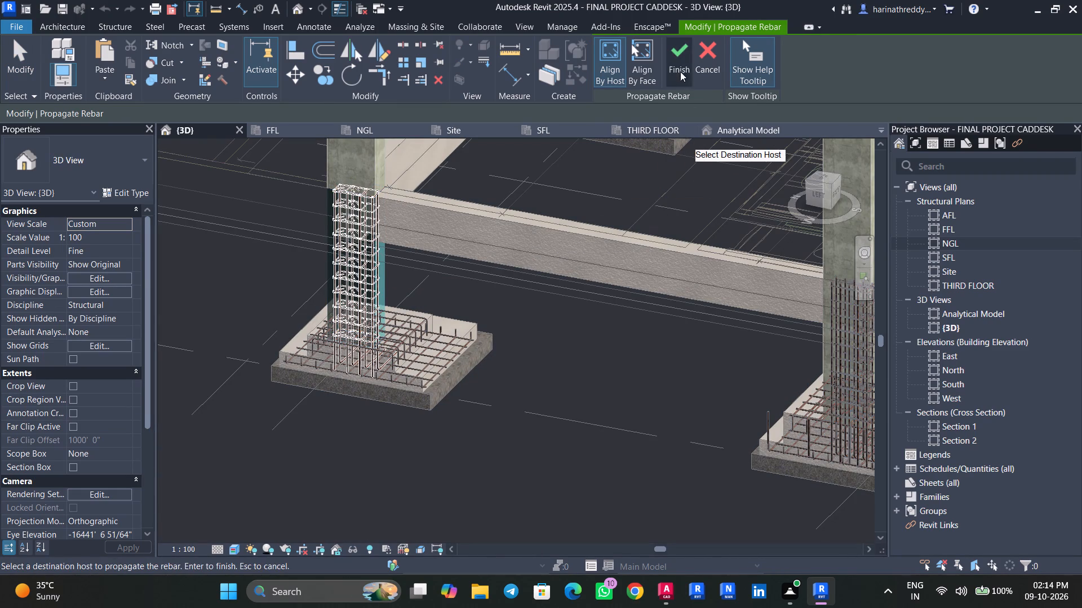
{"action": "left_click", "coordinate": [680, 70]}
{"action": "scroll", "coordinate": [336, 359], "scroll_direction": "up", "scroll_amount": 5}
{"action": "key", "text": "Escape"}
{"action": "key", "text": "Escape"}
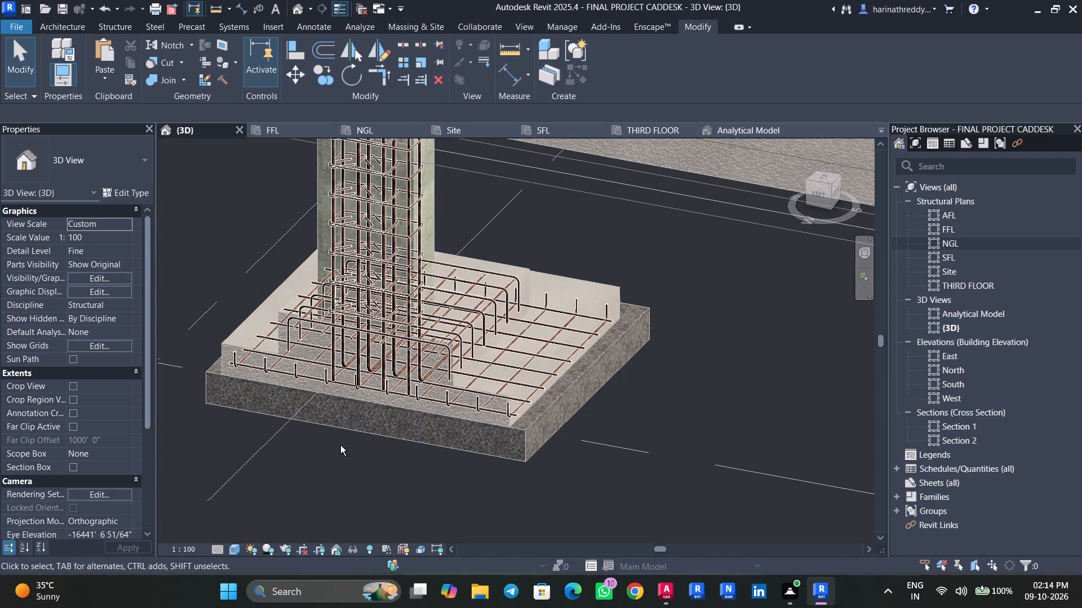
Save the project.
{"action": "key", "text": "ctrl+s"}
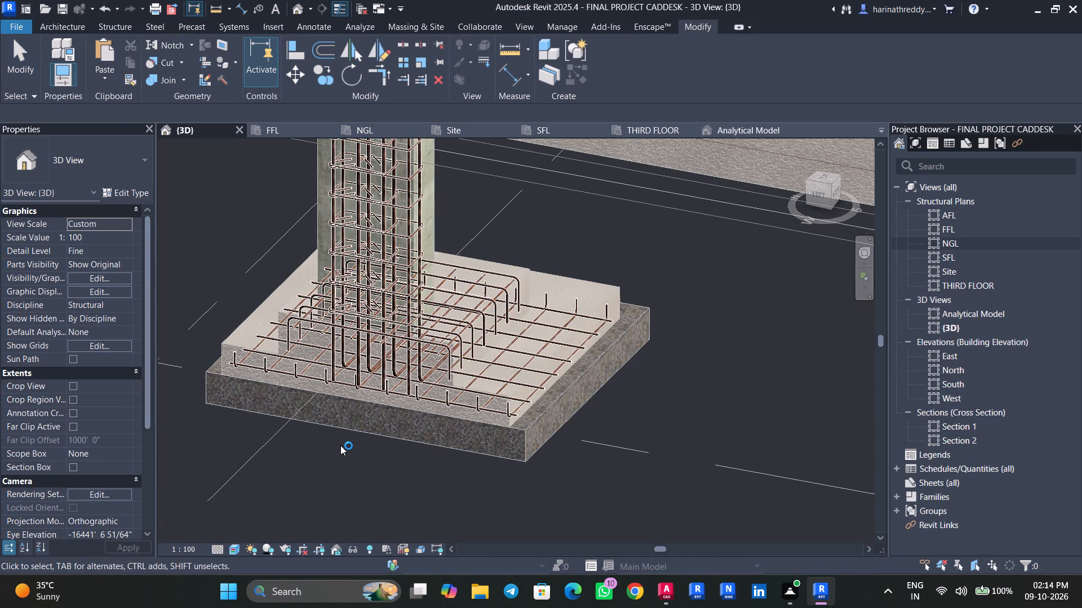
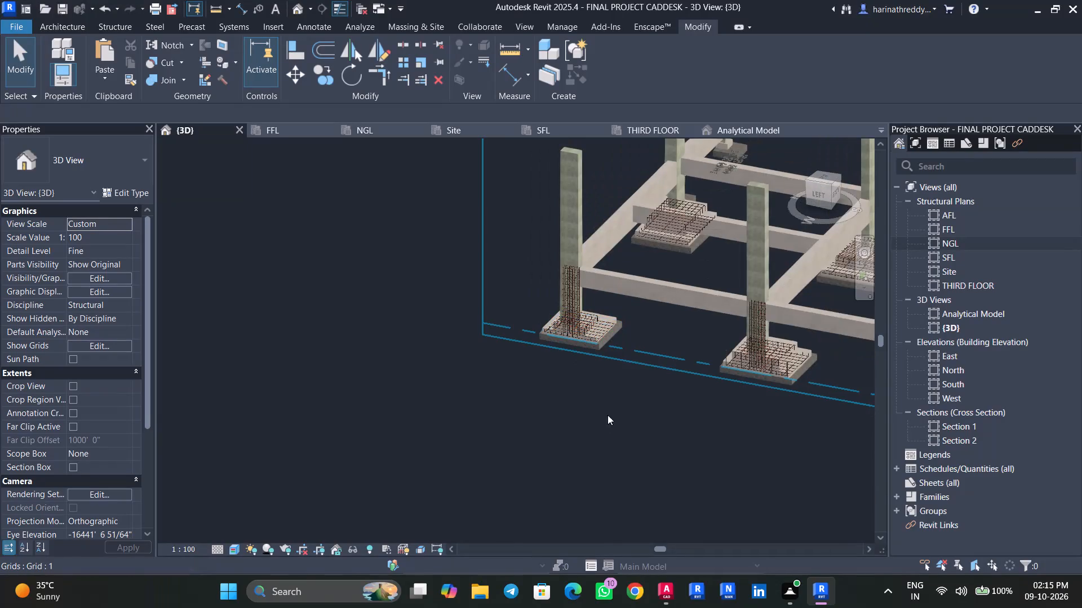
Check the type and levels of the columns below NGL at A-4 and A-7.
{"action": "middle_click_drag", "start_coordinate": [499, 419], "coordinate": [699, 415], "text": "shift"}
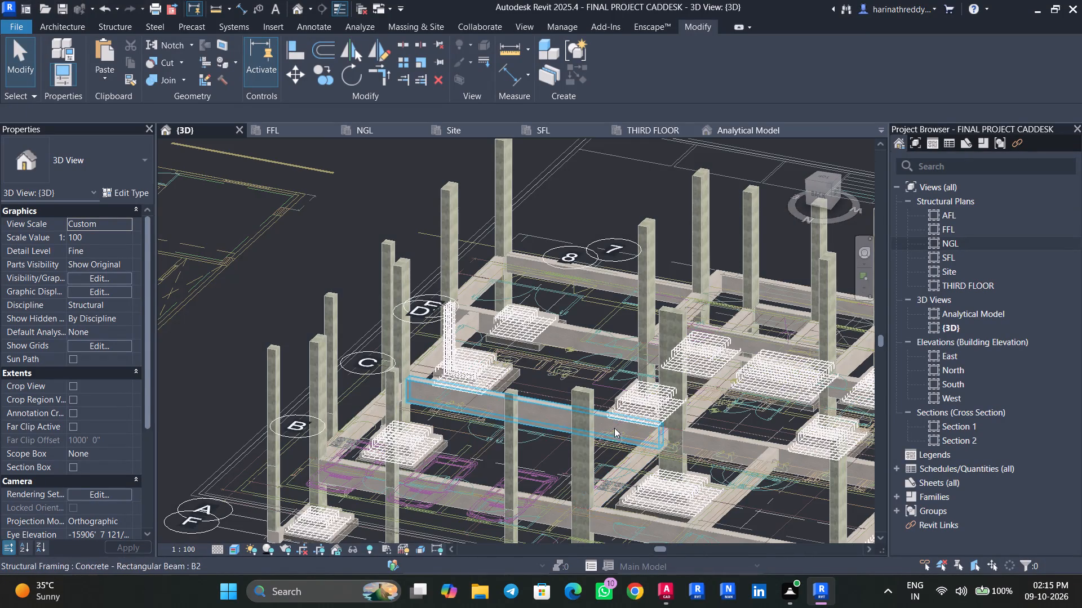
{"action": "middle_click_drag", "start_coordinate": [531, 454], "coordinate": [516, 169]}
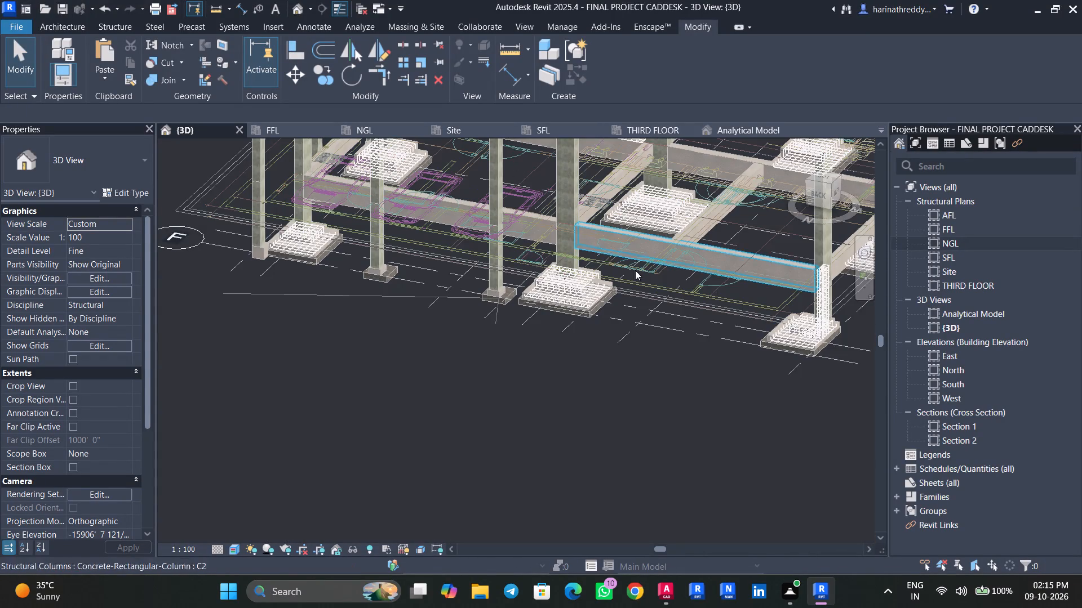
{"action": "scroll", "coordinate": [574, 261], "scroll_direction": "up", "scroll_amount": 4}
{"action": "left_click", "coordinate": [570, 253]}
{"action": "scroll", "coordinate": [569, 253], "scroll_direction": "down", "scroll_amount": 5}
{"action": "middle_click_drag", "start_coordinate": [567, 253], "coordinate": [693, 328]}
{"action": "middle_click_drag", "start_coordinate": [691, 329], "coordinate": [726, 329], "text": "shift"}
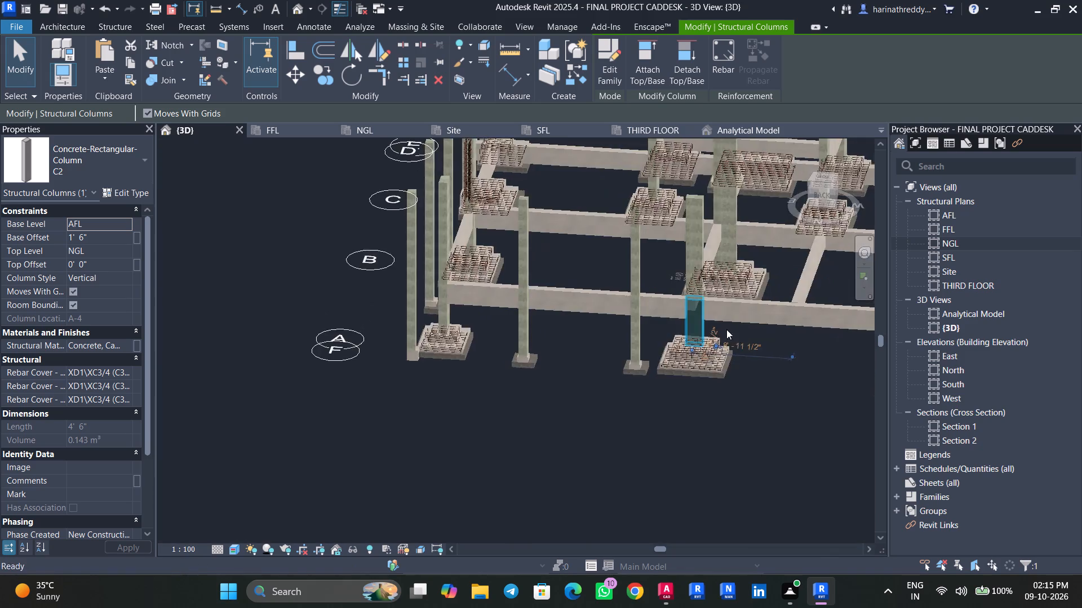
{"action": "scroll", "coordinate": [421, 307], "scroll_direction": "up", "scroll_amount": 5}
{"action": "key", "text": "Escape"}
{"action": "left_click", "coordinate": [475, 315]}
{"action": "scroll", "coordinate": [475, 316], "scroll_direction": "down", "scroll_amount": 4}
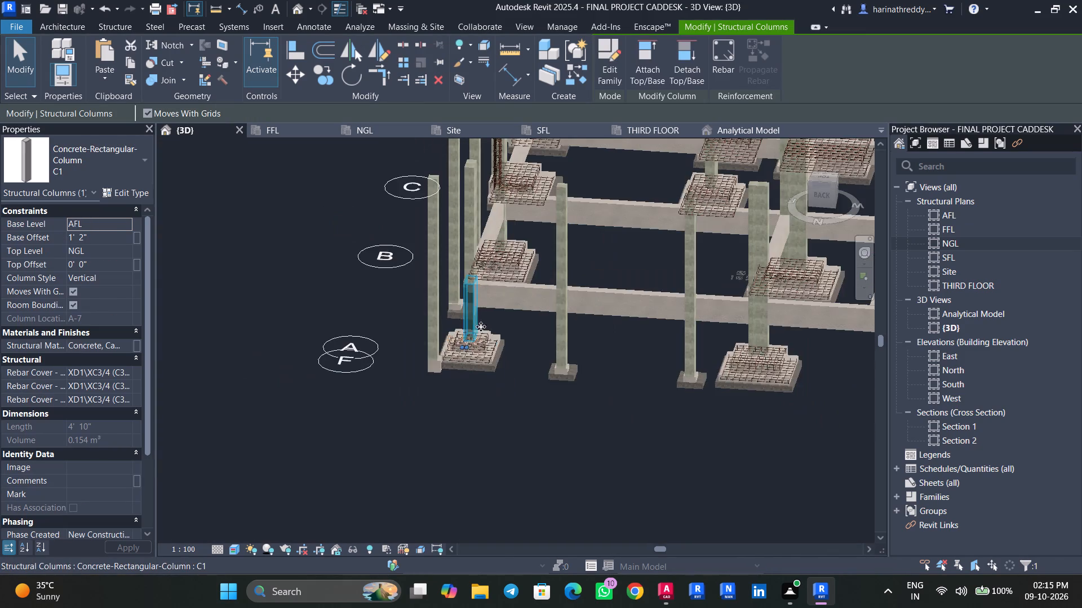
Propagate the reinforcement of the C1 column below NGL at A-1 to the C1 column at A-7, aligned by host.
{"action": "middle_click_drag", "start_coordinate": [560, 417], "coordinate": [407, 388]}
{"action": "middle_click_drag", "start_coordinate": [586, 419], "coordinate": [411, 412]}
{"action": "key", "text": "Escape"}
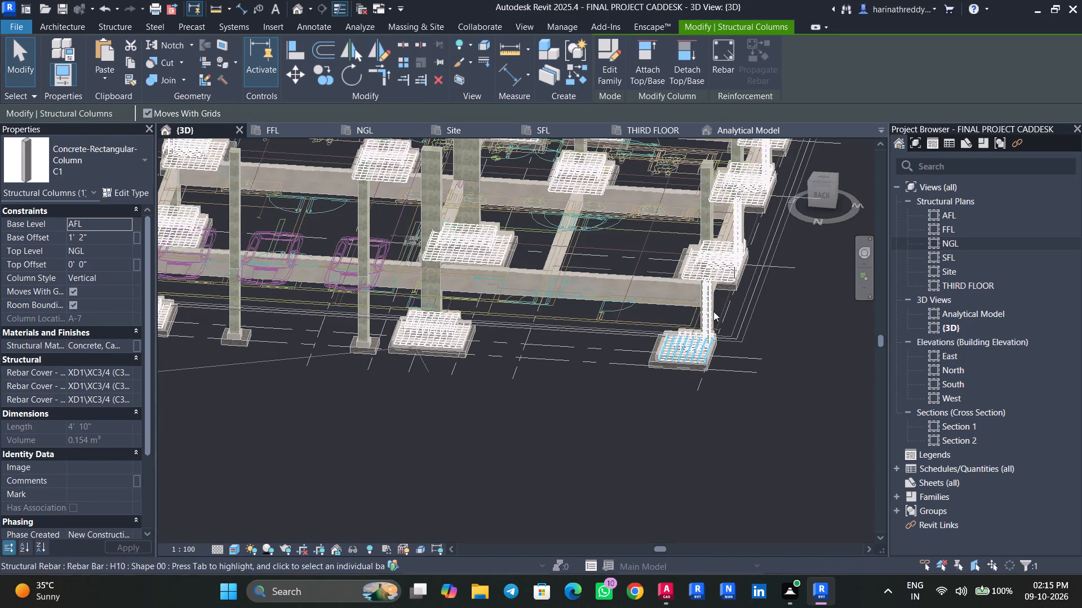
{"action": "scroll", "coordinate": [709, 319], "scroll_direction": "up", "scroll_amount": 11}
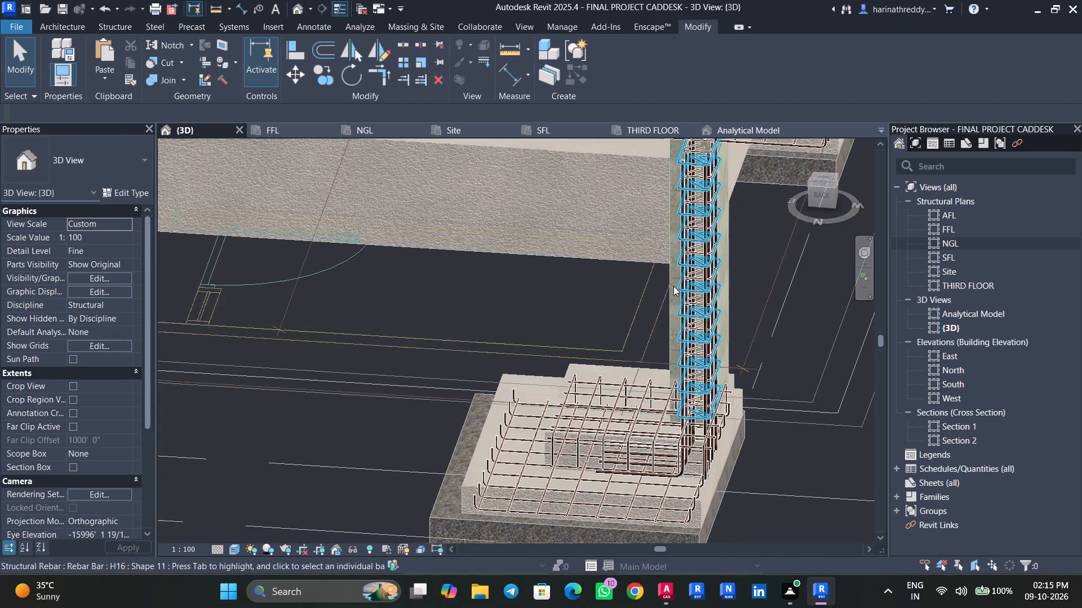
{"action": "scroll", "coordinate": [669, 286], "scroll_direction": "down", "scroll_amount": 1}
{"action": "scroll", "coordinate": [669, 286], "scroll_direction": "up", "scroll_amount": 3}
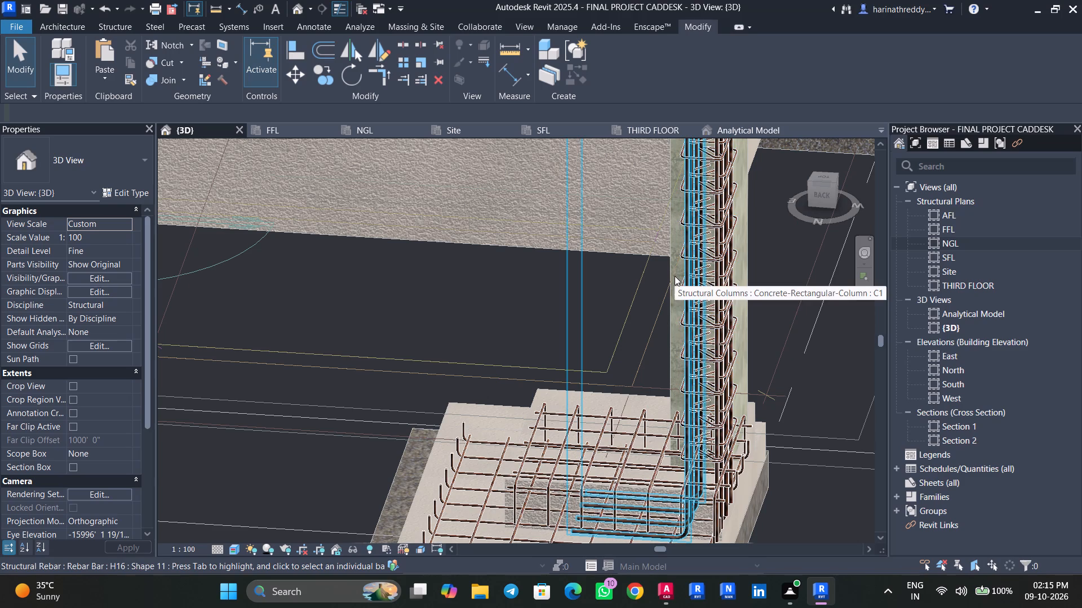
{"action": "key", "text": "Tab"}
{"action": "key", "text": "Tab"}
{"action": "key", "text": "Tab"}
{"action": "left_click", "coordinate": [675, 276]}
{"action": "scroll", "coordinate": [675, 276], "scroll_direction": "down", "scroll_amount": 3}
{"action": "scroll", "coordinate": [675, 276], "scroll_direction": "up", "scroll_amount": 1}
{"action": "scroll", "coordinate": [675, 276], "scroll_direction": "down", "scroll_amount": 1}
{"action": "scroll", "coordinate": [675, 276], "scroll_direction": "up", "scroll_amount": 1}
{"action": "scroll", "coordinate": [675, 276], "scroll_direction": "down", "scroll_amount": 3}
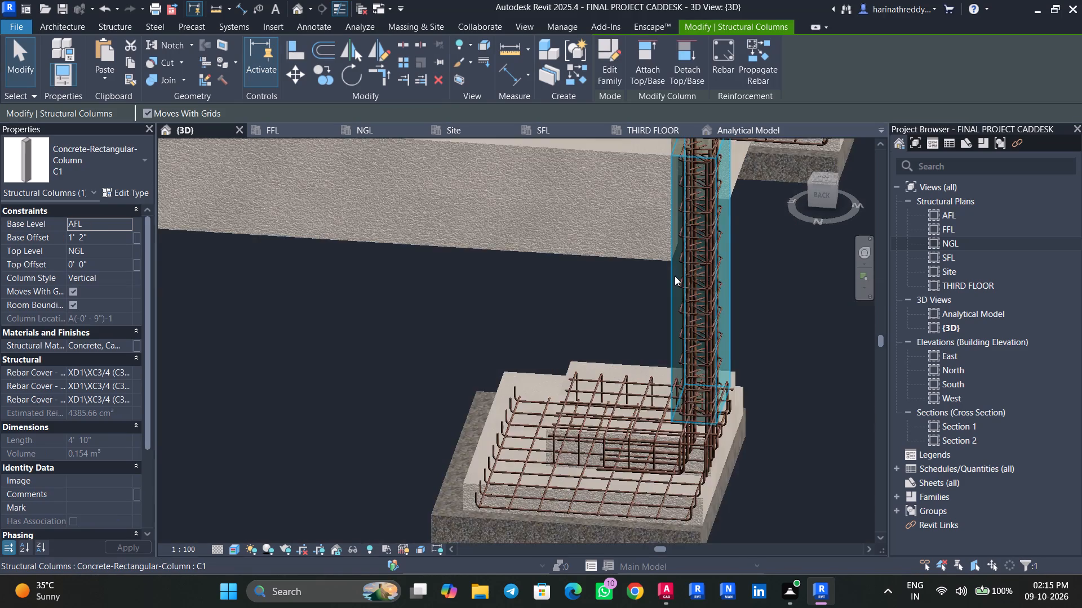
{"action": "scroll", "coordinate": [675, 276], "scroll_direction": "down", "scroll_amount": 2}
{"action": "left_click", "coordinate": [761, 75]}
{"action": "scroll", "coordinate": [606, 416], "scroll_direction": "down", "scroll_amount": 6}
{"action": "middle_click_drag", "start_coordinate": [492, 435], "coordinate": [543, 435]}
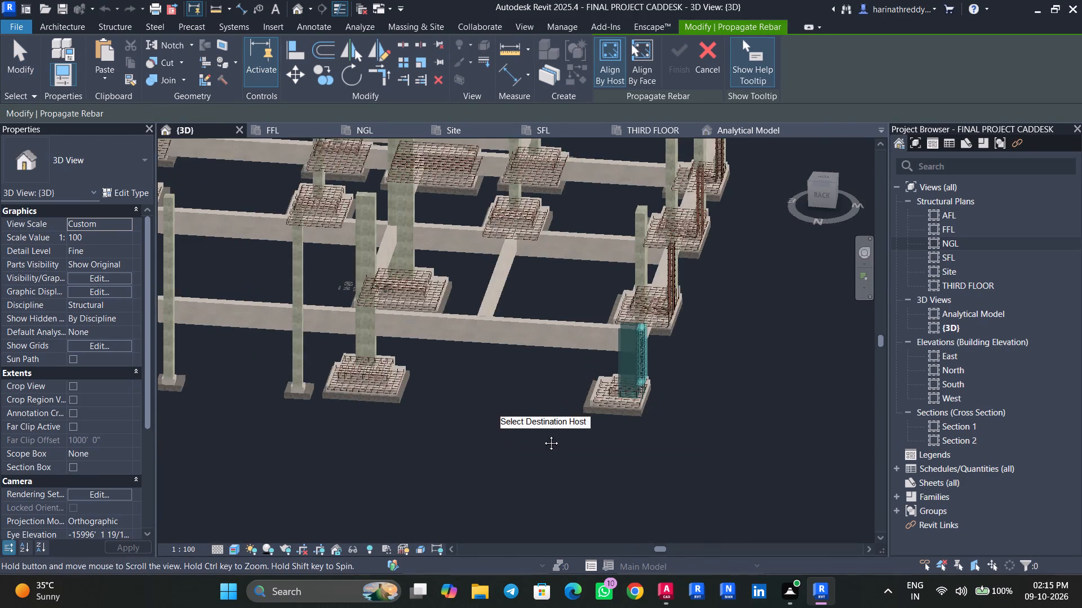
{"action": "middle_click_drag", "start_coordinate": [543, 435], "coordinate": [685, 436]}
{"action": "middle_click_drag", "start_coordinate": [541, 439], "coordinate": [646, 439]}
{"action": "scroll", "coordinate": [369, 353], "scroll_direction": "up", "scroll_amount": 7}
{"action": "scroll", "coordinate": [369, 352], "scroll_direction": "down", "scroll_amount": 1}
{"action": "scroll", "coordinate": [369, 352], "scroll_direction": "up", "scroll_amount": 1}
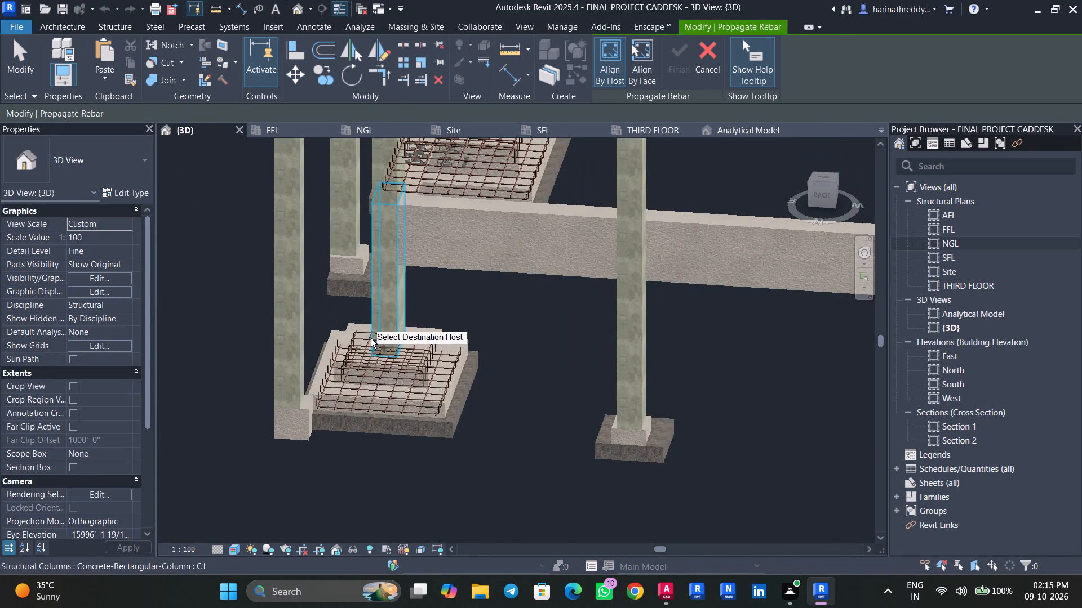
{"action": "left_click", "coordinate": [371, 337]}
{"action": "left_click", "coordinate": [679, 65]}
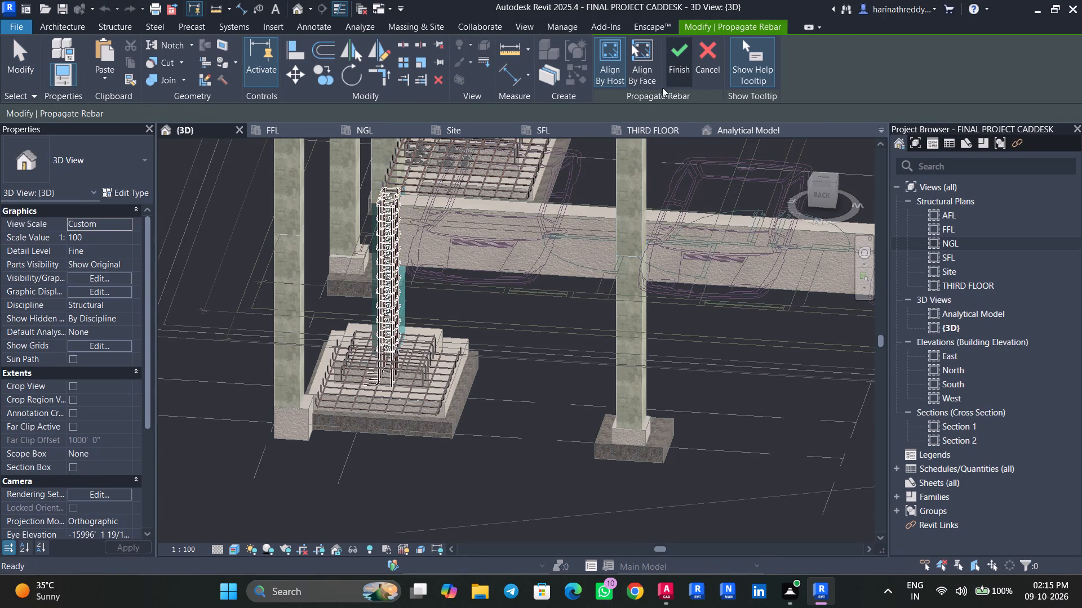
From the NGL plan, open the sketch of the straight H16 bar set in column A-7 in the North elevation.
{"action": "scroll", "coordinate": [361, 403], "scroll_direction": "up", "scroll_amount": 5}
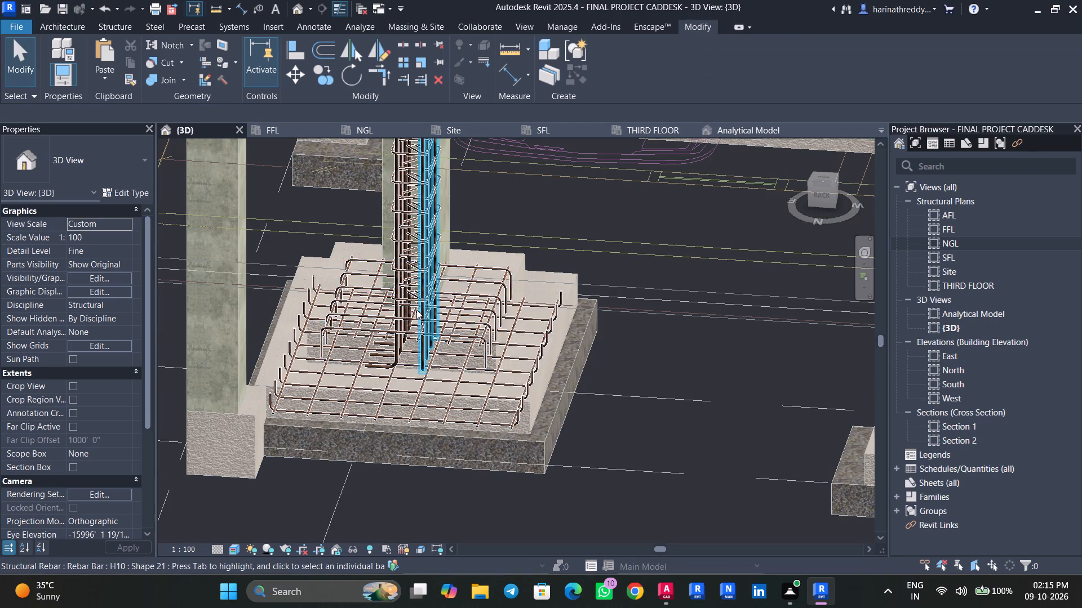
{"action": "scroll", "coordinate": [416, 310], "scroll_direction": "down", "scroll_amount": 2}
{"action": "scroll", "coordinate": [416, 310], "scroll_direction": "up", "scroll_amount": 1}
{"action": "scroll", "coordinate": [416, 310], "scroll_direction": "down", "scroll_amount": 9}
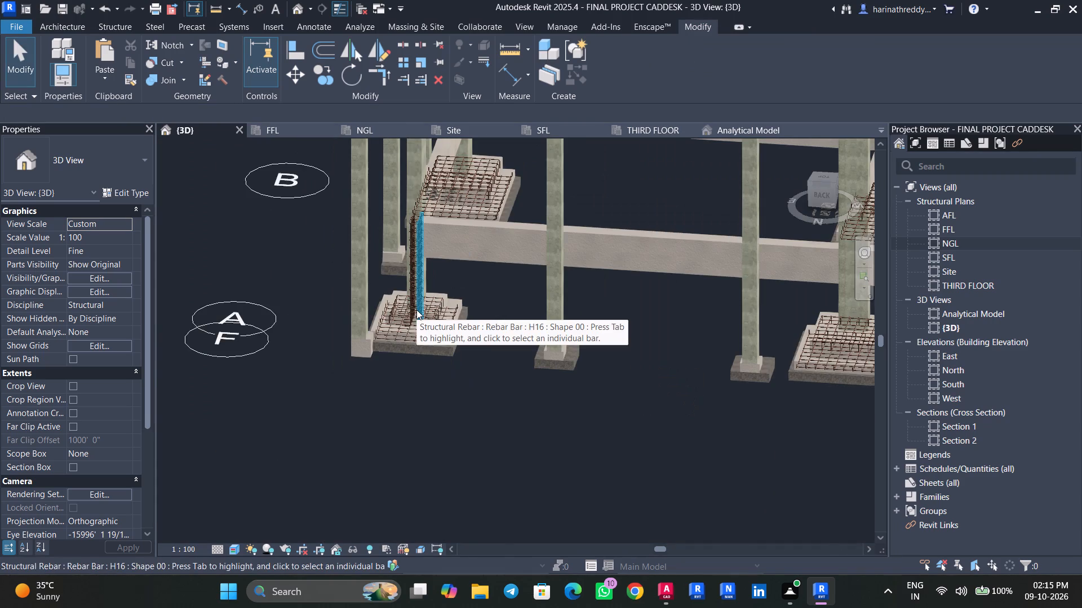
{"action": "double_click", "coordinate": [989, 240]}
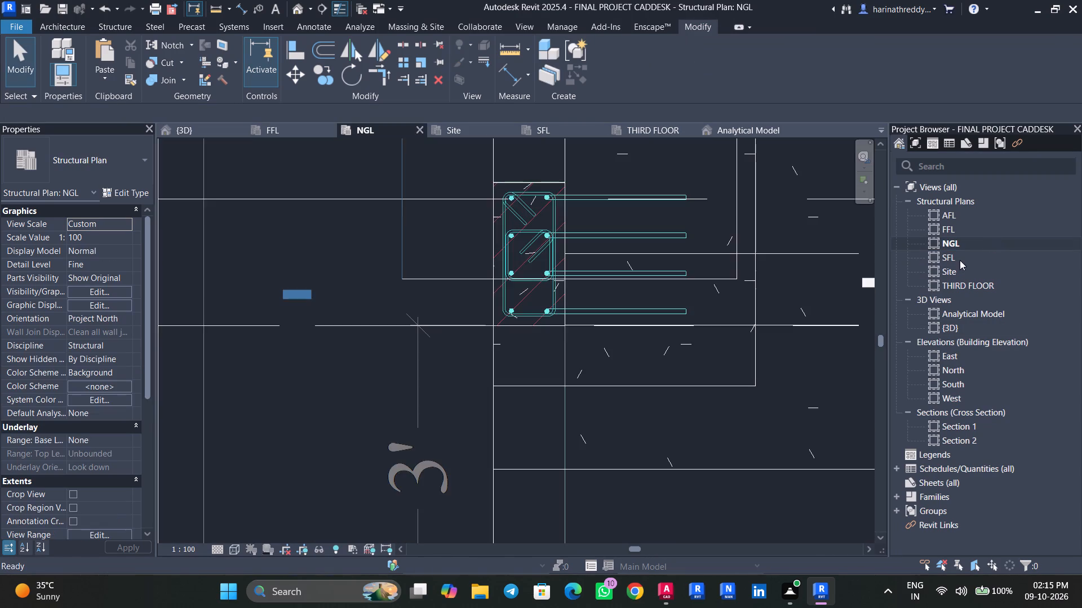
{"action": "scroll", "coordinate": [615, 392], "scroll_direction": "down", "scroll_amount": 7}
{"action": "scroll", "coordinate": [615, 392], "scroll_direction": "up", "scroll_amount": 1}
{"action": "scroll", "coordinate": [615, 392], "scroll_direction": "down", "scroll_amount": 16}
{"action": "middle_click_drag", "start_coordinate": [689, 446], "coordinate": [556, 462]}
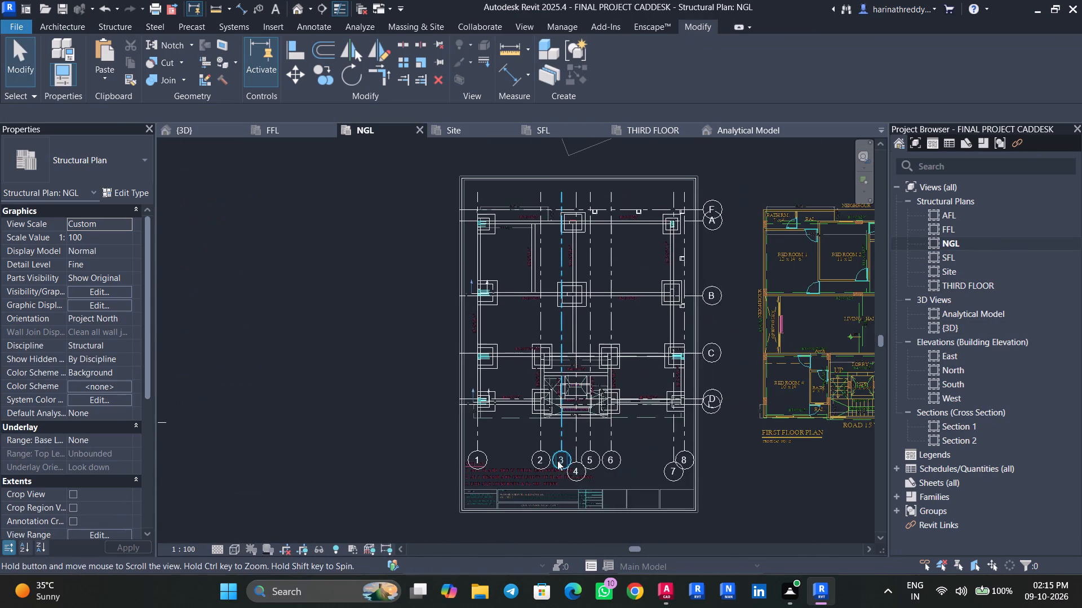
{"action": "scroll", "coordinate": [691, 194], "scroll_direction": "up", "scroll_amount": 15}
{"action": "scroll", "coordinate": [627, 343], "scroll_direction": "up", "scroll_amount": 2}
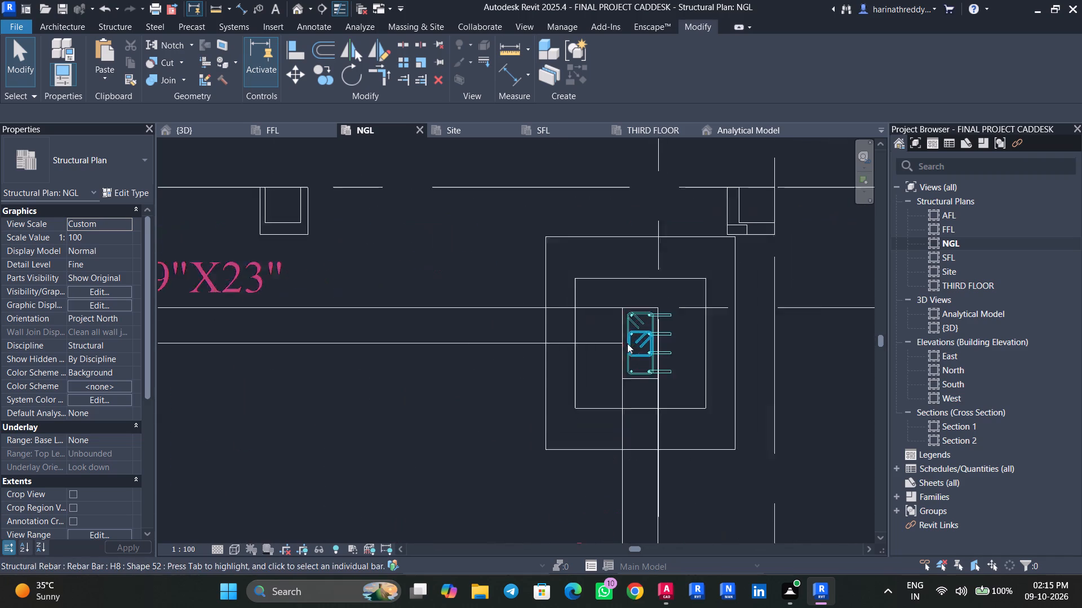
{"action": "scroll", "coordinate": [627, 343], "scroll_direction": "up", "scroll_amount": 3}
{"action": "scroll", "coordinate": [618, 372], "scroll_direction": "down", "scroll_amount": 1}
{"action": "scroll", "coordinate": [618, 372], "scroll_direction": "up", "scroll_amount": 10}
{"action": "left_click", "coordinate": [644, 374]}
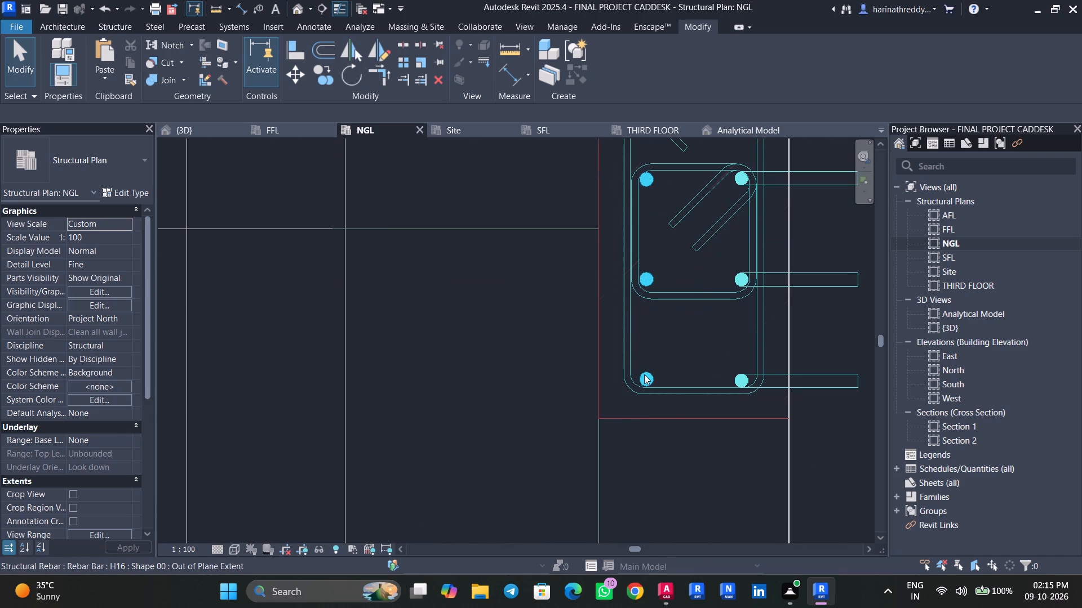
{"action": "scroll", "coordinate": [644, 374], "scroll_direction": "down", "scroll_amount": 3}
{"action": "left_click", "coordinate": [579, 79]}
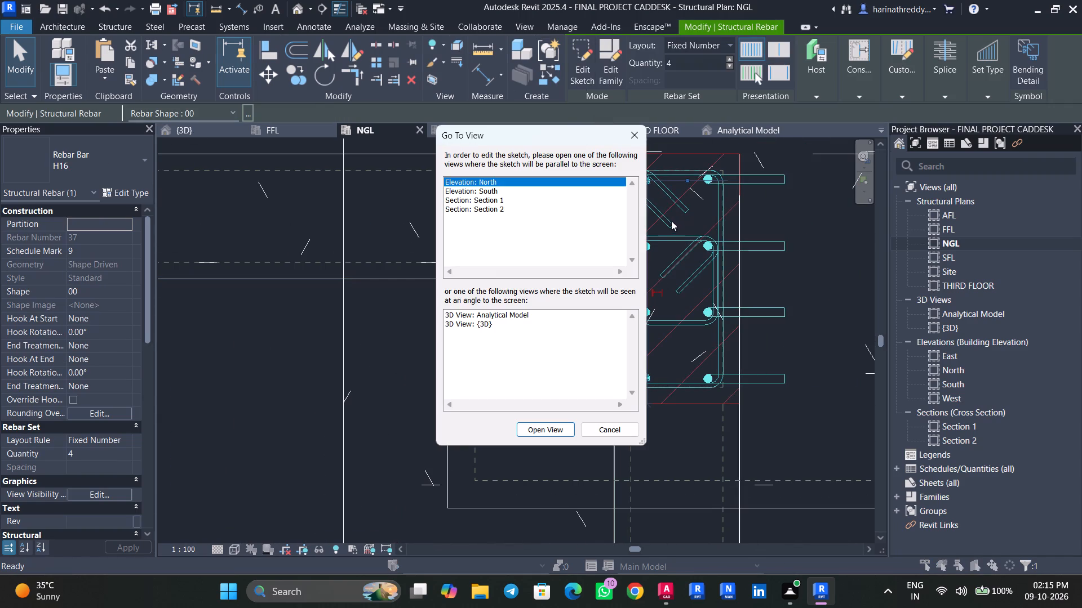
{"action": "left_click", "coordinate": [558, 432]}
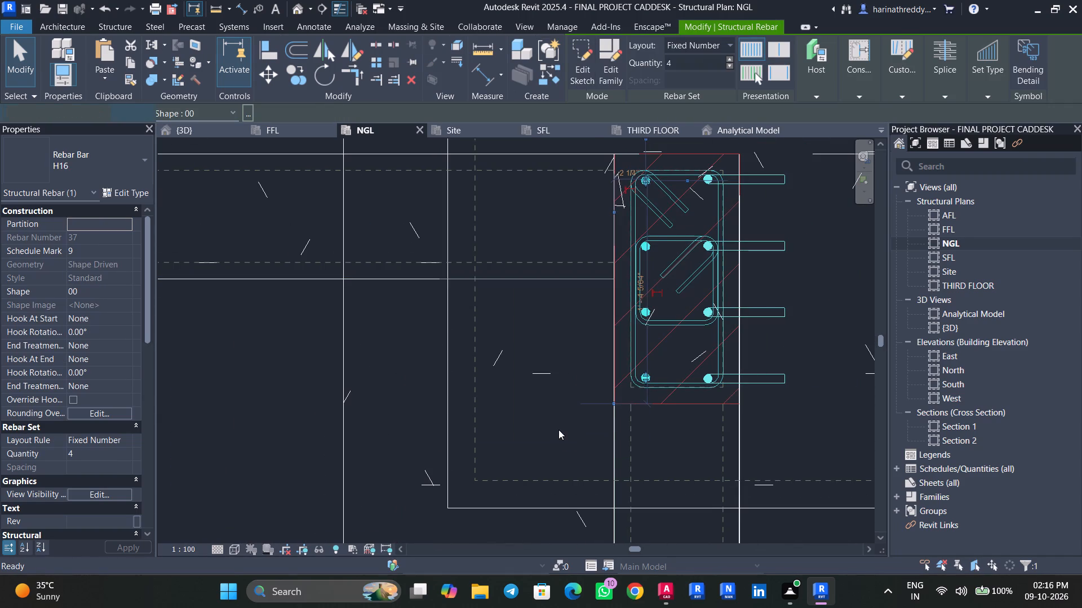
Display the North elevation in wireframe so the bars inside the A-7 footing can be seen.
{"action": "scroll", "coordinate": [317, 383], "scroll_direction": "up", "scroll_amount": 9}
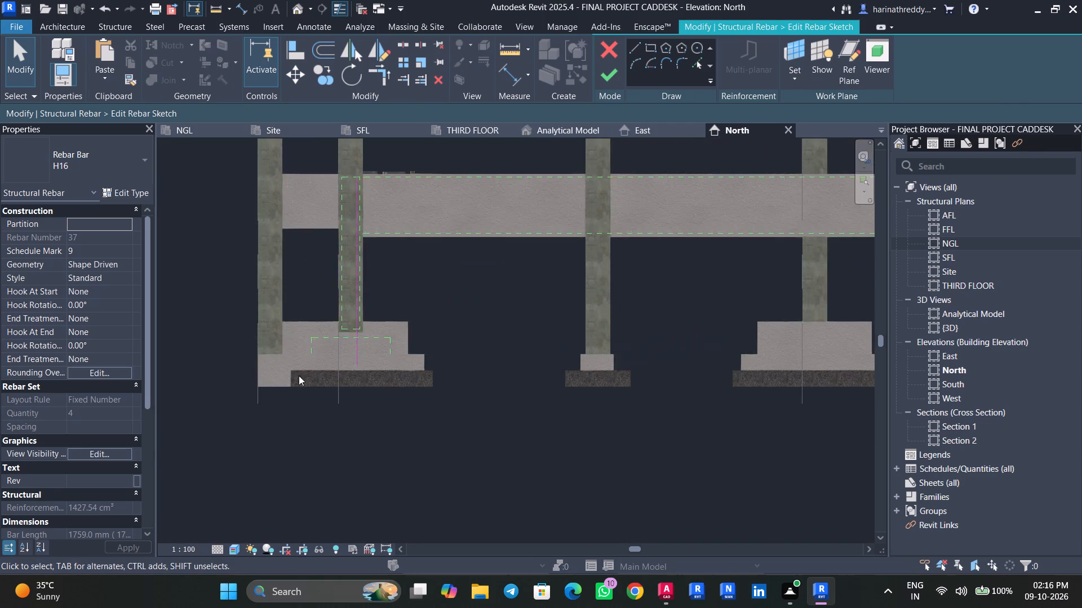
{"action": "scroll", "coordinate": [299, 375], "scroll_direction": "up", "scroll_amount": 10}
{"action": "middle_click_drag", "start_coordinate": [358, 318], "coordinate": [387, 418]}
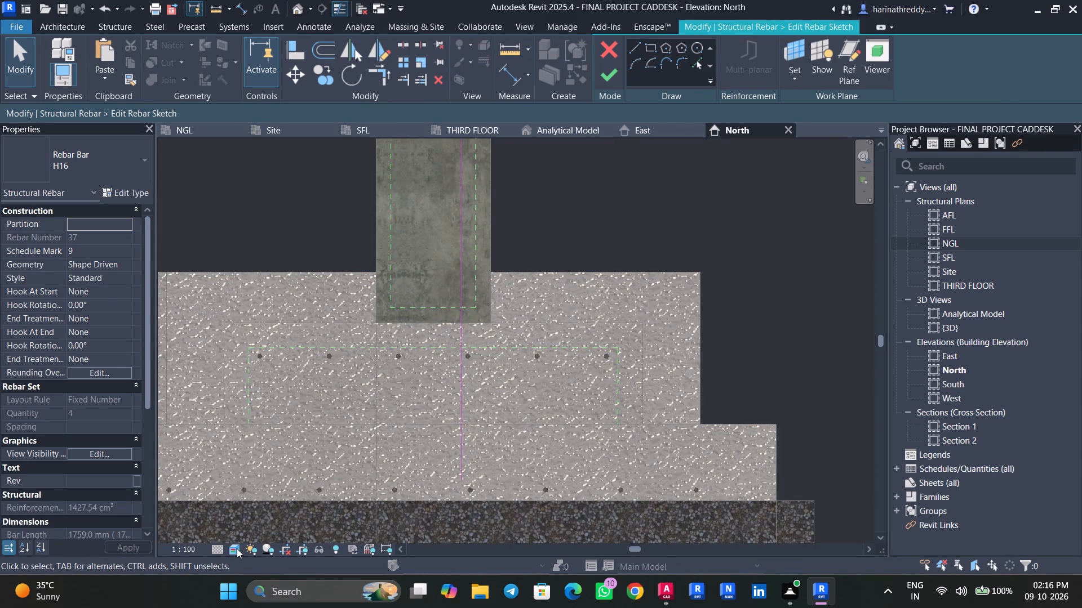
{"action": "left_click", "coordinate": [238, 548]}
{"action": "left_click", "coordinate": [247, 468]}
{"action": "scroll", "coordinate": [382, 296], "scroll_direction": "down", "scroll_amount": 1}
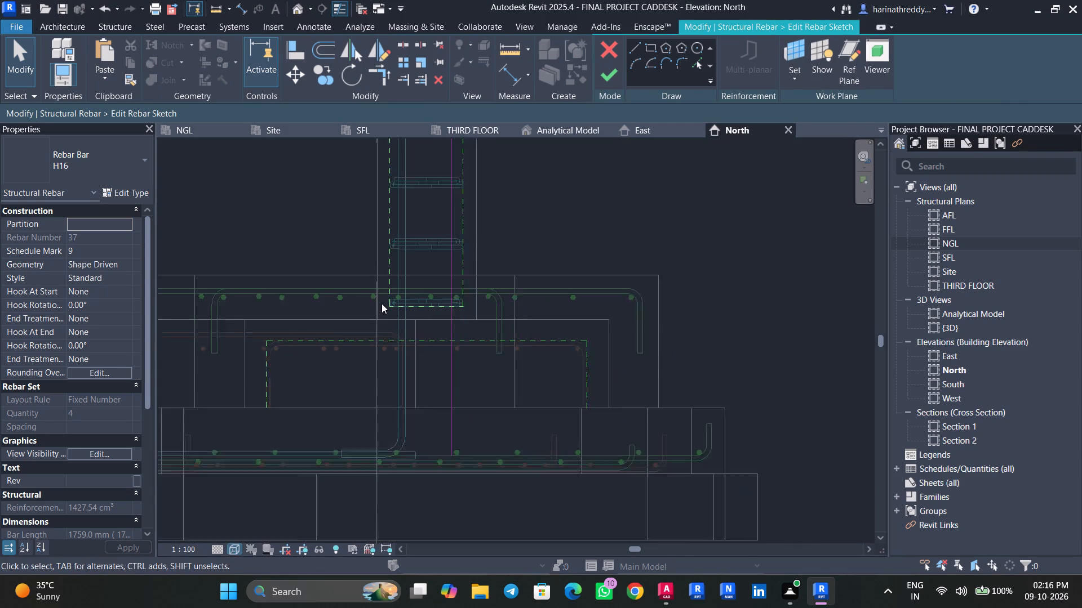
Raise the lower end of the vertical H16 bar sketch line to just above the footing's bottom mat bars.
{"action": "scroll", "coordinate": [382, 303], "scroll_direction": "down", "scroll_amount": 1}
{"action": "middle_click_drag", "start_coordinate": [385, 309], "coordinate": [388, 374]}
{"action": "middle_click_drag", "start_coordinate": [434, 476], "coordinate": [418, 424]}
{"action": "scroll", "coordinate": [447, 461], "scroll_direction": "up", "scroll_amount": 5}
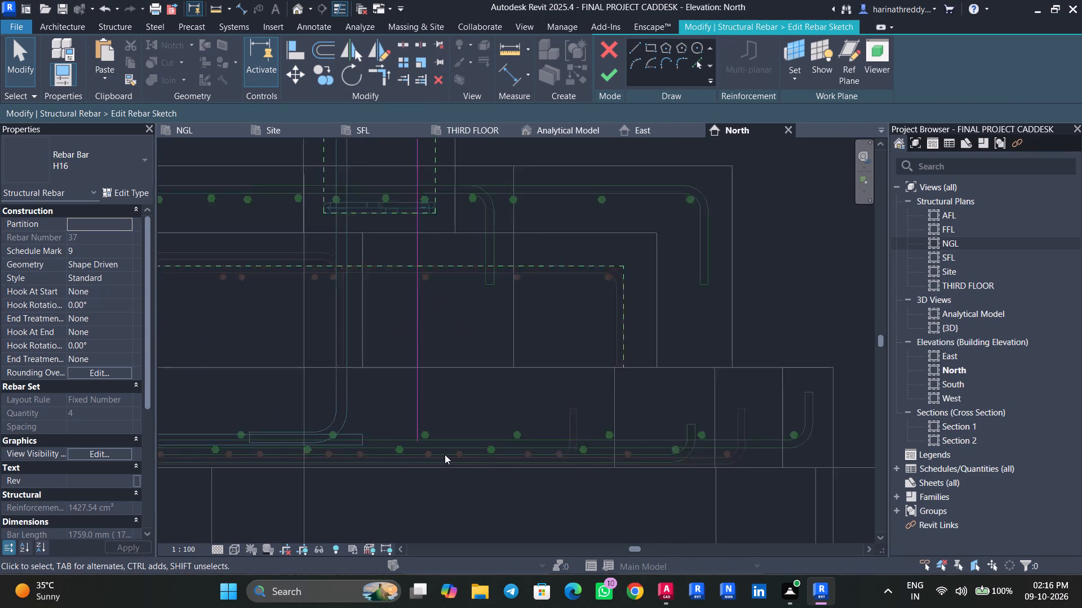
{"action": "left_click", "coordinate": [418, 423]}
{"action": "left_click_drag", "start_coordinate": [413, 436], "coordinate": [412, 427]}
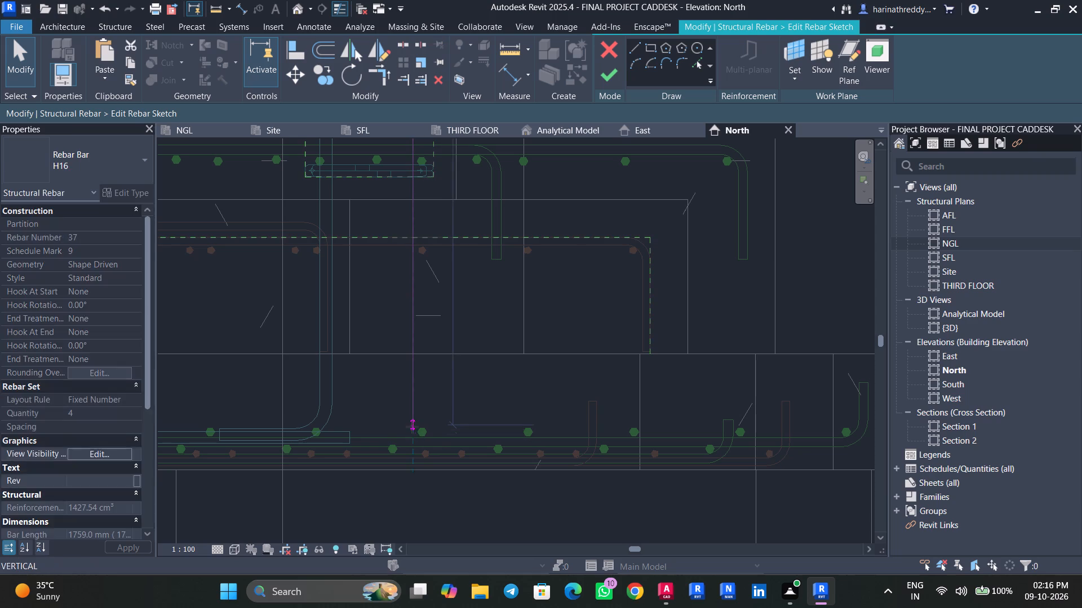
{"action": "left_click_drag", "start_coordinate": [412, 427], "coordinate": [412, 423]}
Draw a horizontal leg about 480 mm long from the bar's lower end towards the footing's far edge and finish the sketch.
{"action": "left_click", "coordinate": [636, 48]}
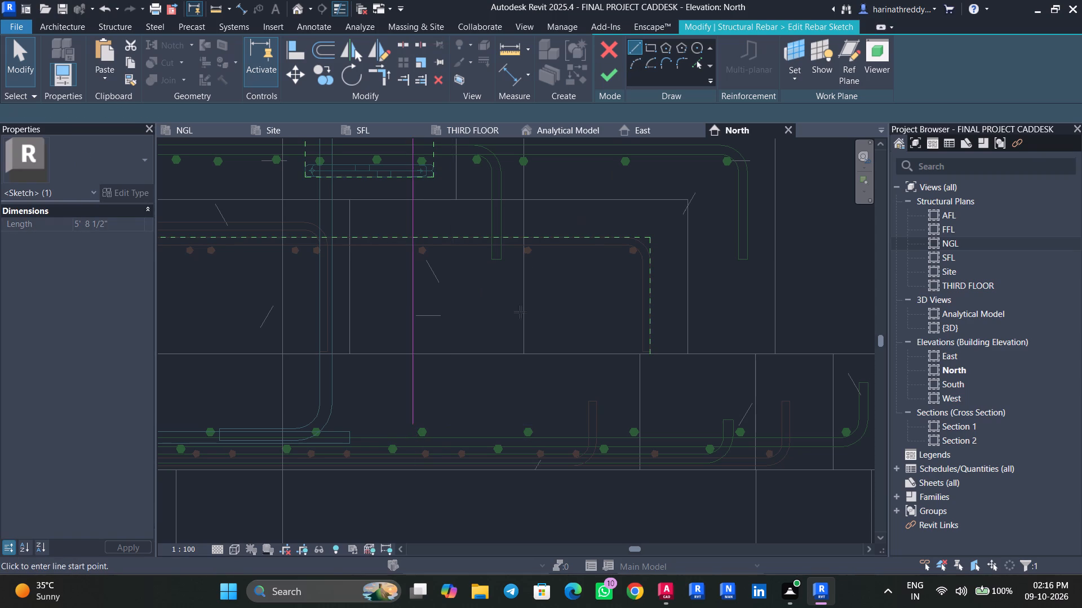
{"action": "left_click", "coordinate": [415, 422]}
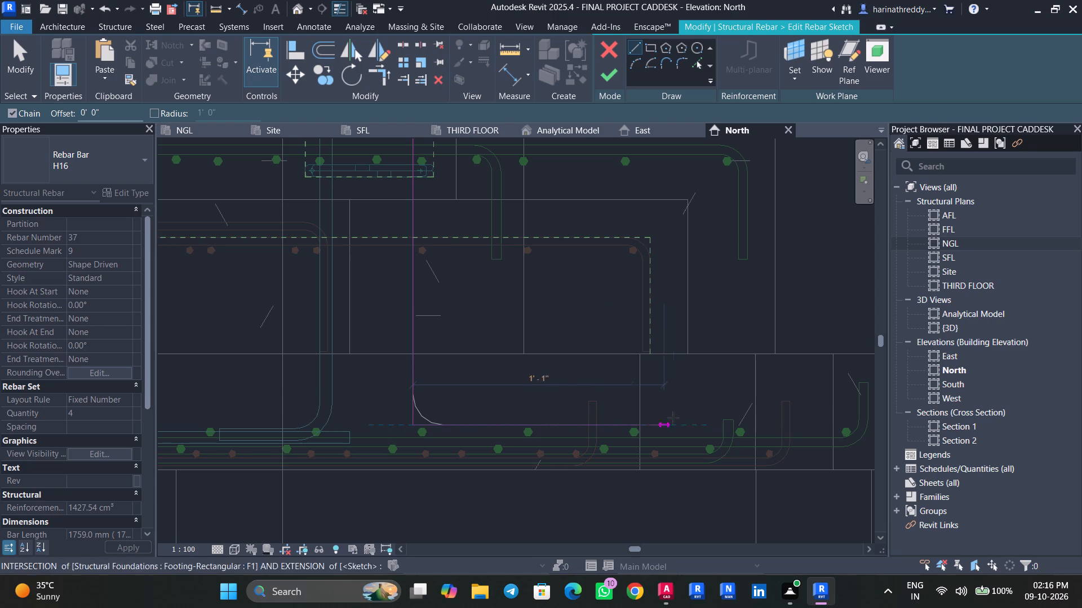
{"action": "scroll", "coordinate": [698, 417], "scroll_direction": "down", "scroll_amount": 3}
{"action": "middle_click_drag", "start_coordinate": [698, 417], "coordinate": [610, 421]}
{"action": "scroll", "coordinate": [610, 421], "scroll_direction": "down", "scroll_amount": 1}
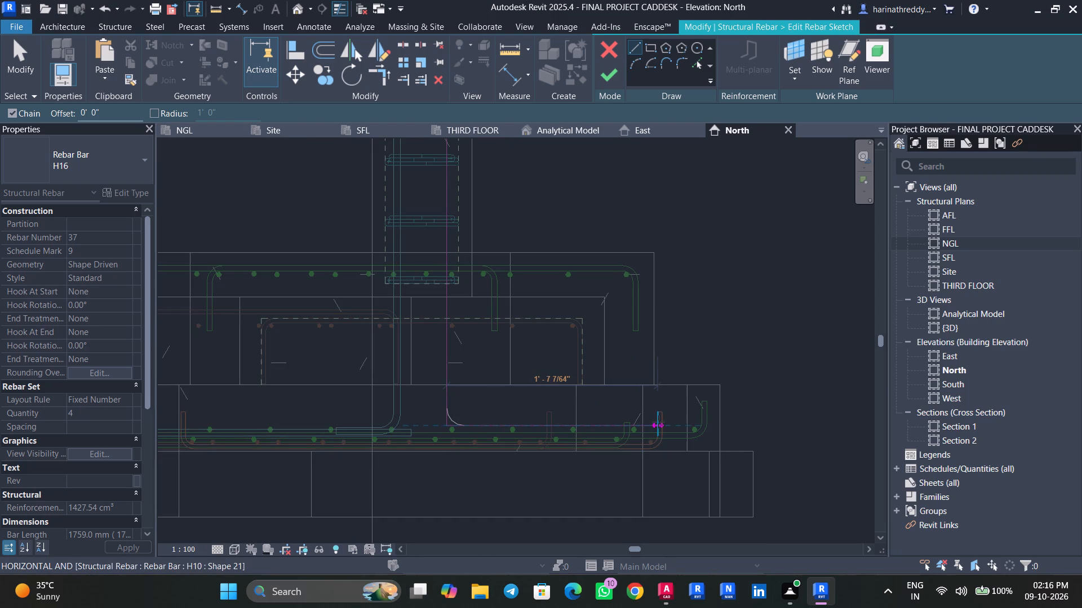
{"action": "scroll", "coordinate": [658, 422], "scroll_direction": "up", "scroll_amount": 2}
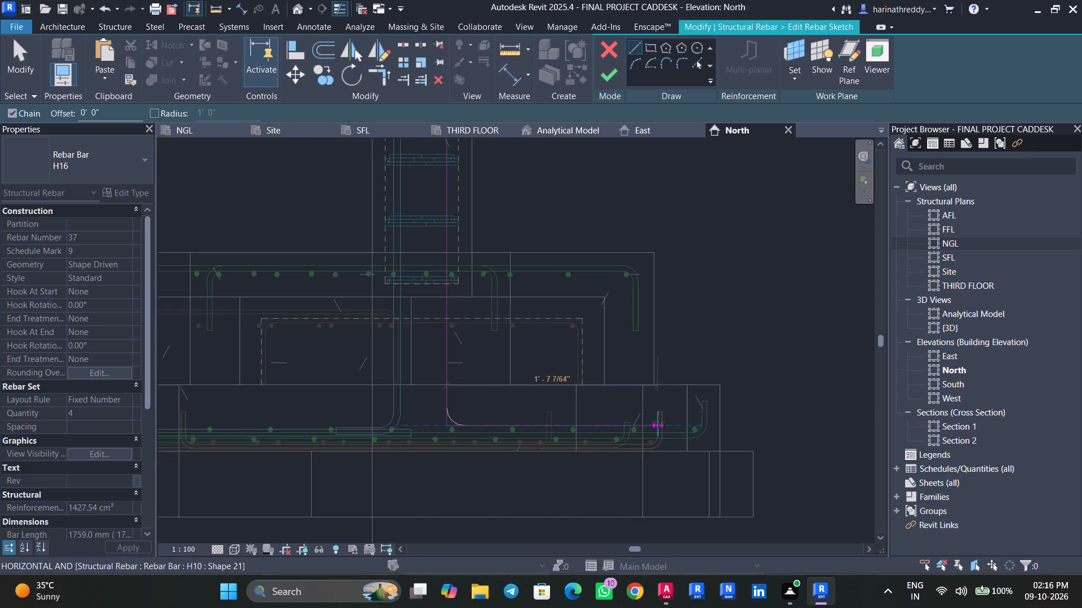
{"action": "scroll", "coordinate": [658, 422], "scroll_direction": "up", "scroll_amount": 3}
{"action": "left_click", "coordinate": [649, 422]}
{"action": "key", "text": "Escape"}
{"action": "key", "text": "Escape"}
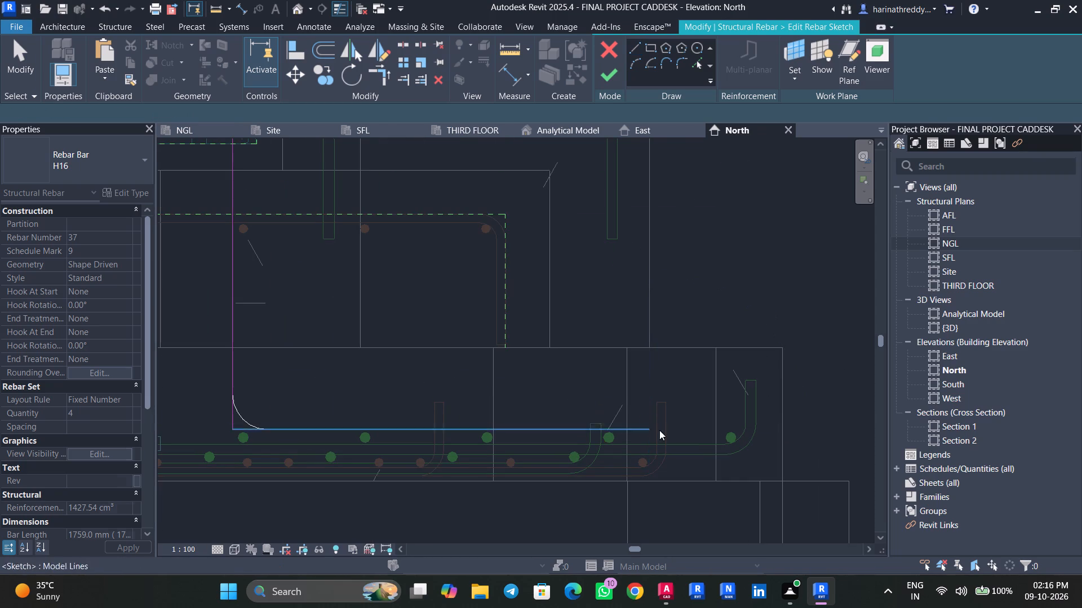
{"action": "scroll", "coordinate": [285, 456], "scroll_direction": "up", "scroll_amount": 2}
{"action": "left_click", "coordinate": [604, 77]}
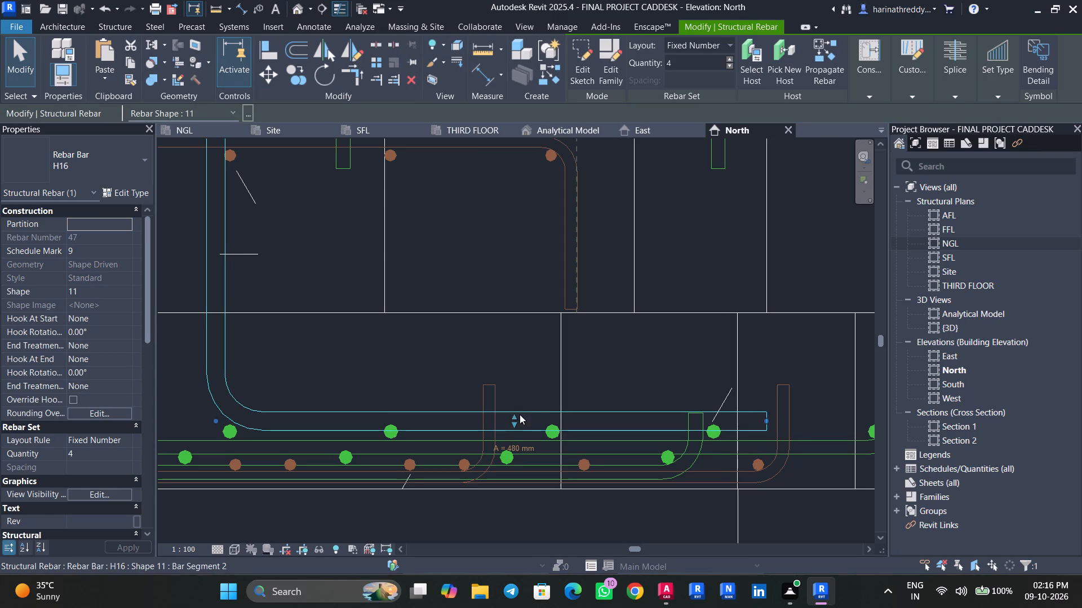
Nudge the horizontal leg of the A-7 H16 bars slightly upward, resting it above the footing's bottom mat.
{"action": "left_click_drag", "start_coordinate": [520, 414], "coordinate": [518, 409]}
{"action": "left_click", "coordinate": [513, 414]}
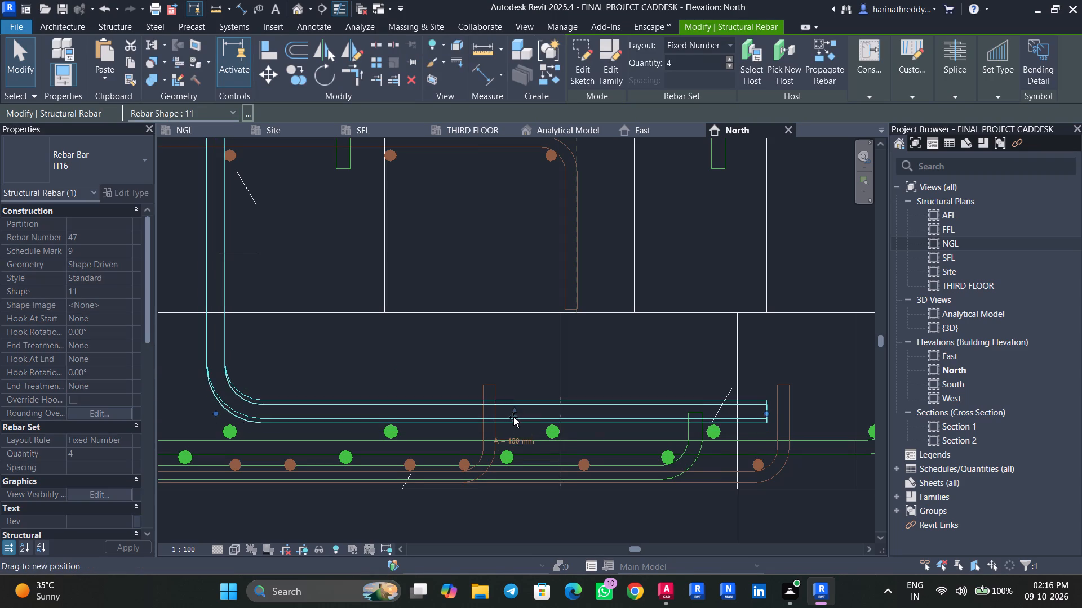
{"action": "key", "text": "Escape"}
Select all H16 rebar instances and review their view visibility states.
{"action": "left_click", "coordinate": [496, 405]}
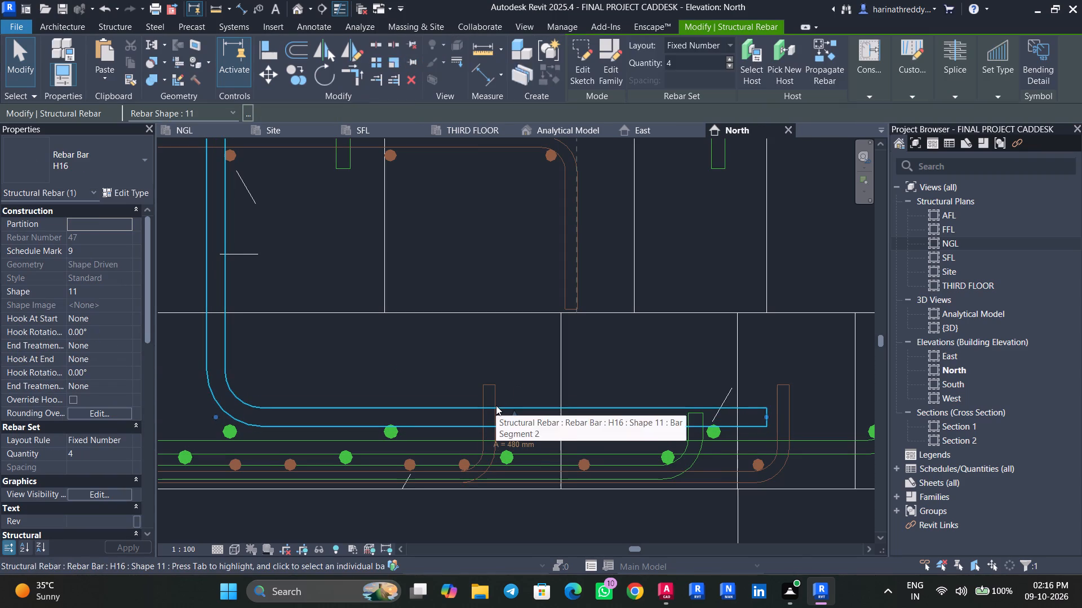
{"action": "type", "text": "SA"}
{"action": "left_click", "coordinate": [107, 492]}
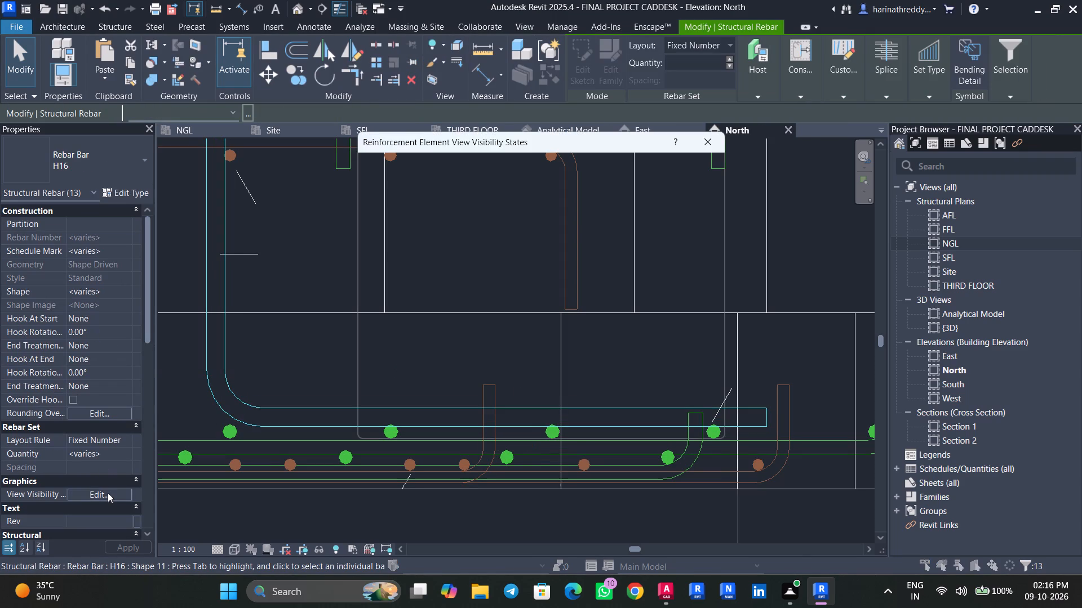
{"action": "left_click", "coordinate": [612, 420]}
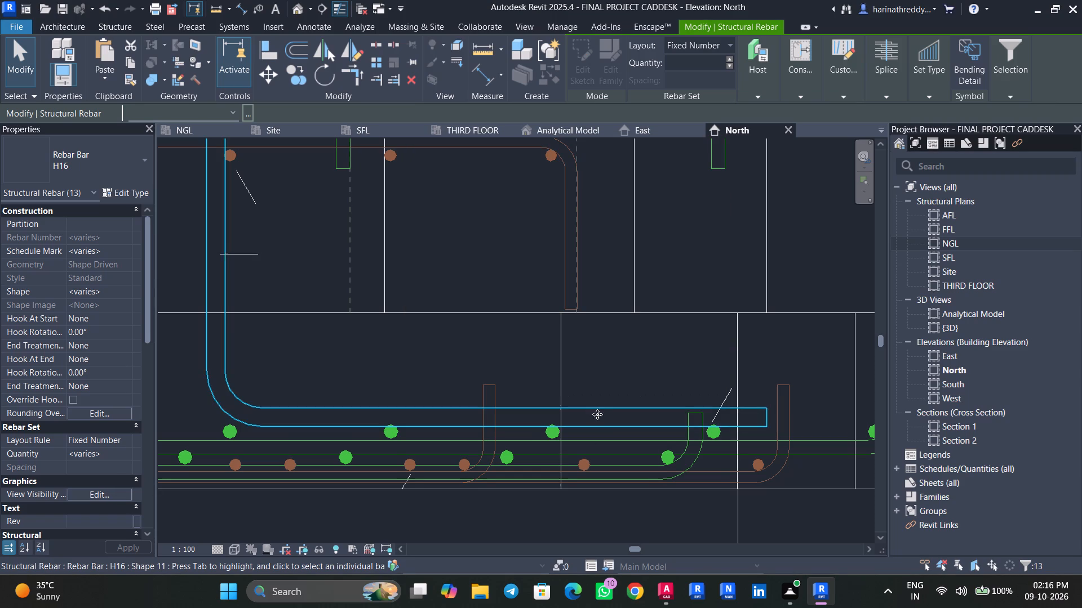
Save the project.
{"action": "key", "text": "ctrl+s"}
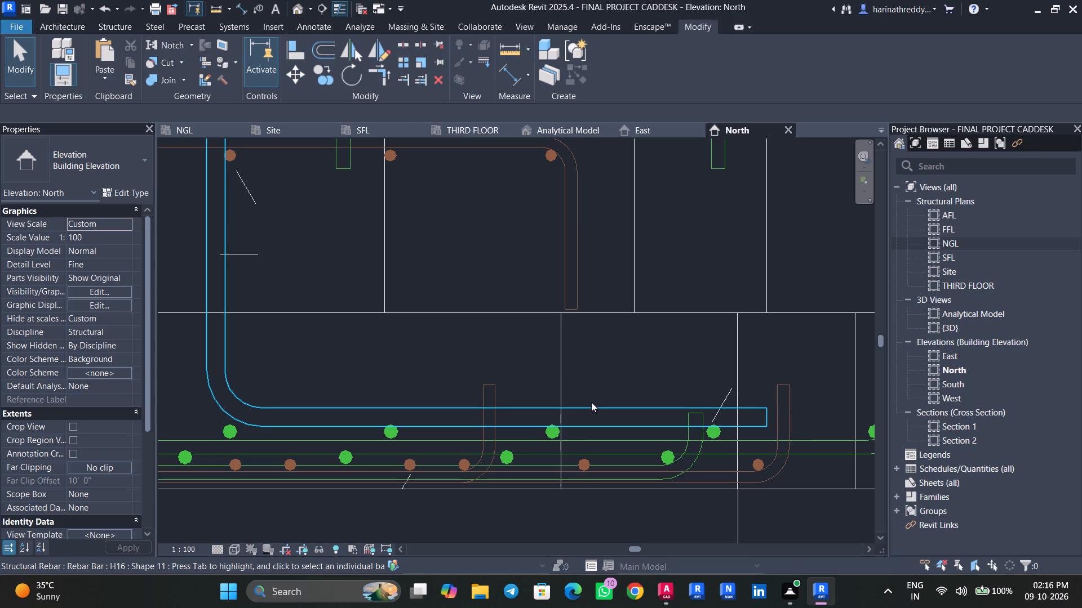
Open the default 3D view and examine the lower legs of the column's H16 bars in the A-7 footing.
{"action": "scroll", "coordinate": [432, 303], "scroll_direction": "up", "scroll_amount": 1}
{"action": "scroll", "coordinate": [432, 303], "scroll_direction": "down", "scroll_amount": 3}
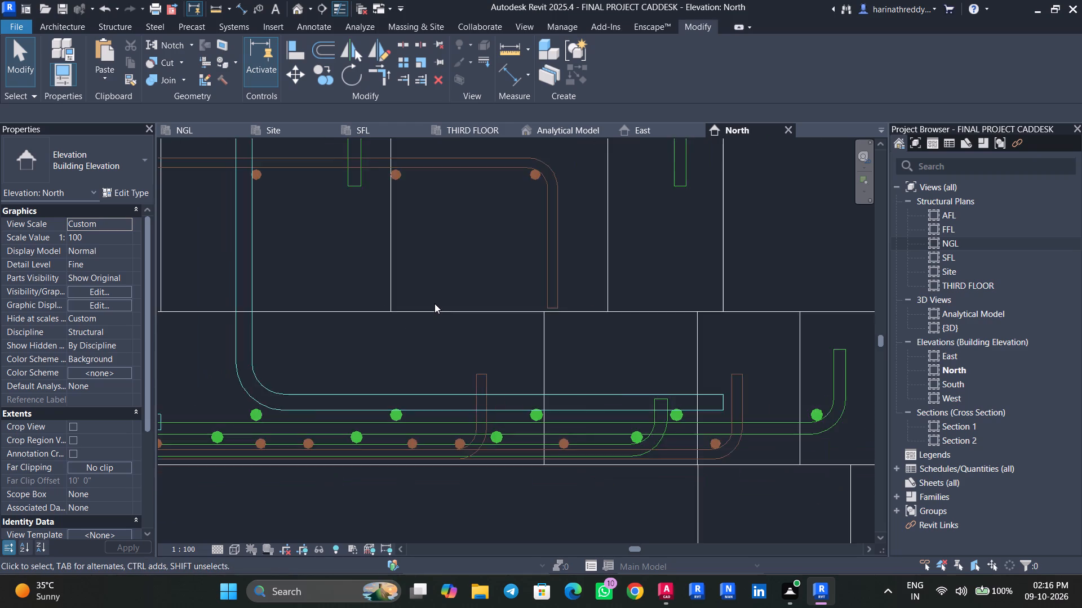
{"action": "scroll", "coordinate": [434, 303], "scroll_direction": "down", "scroll_amount": 8}
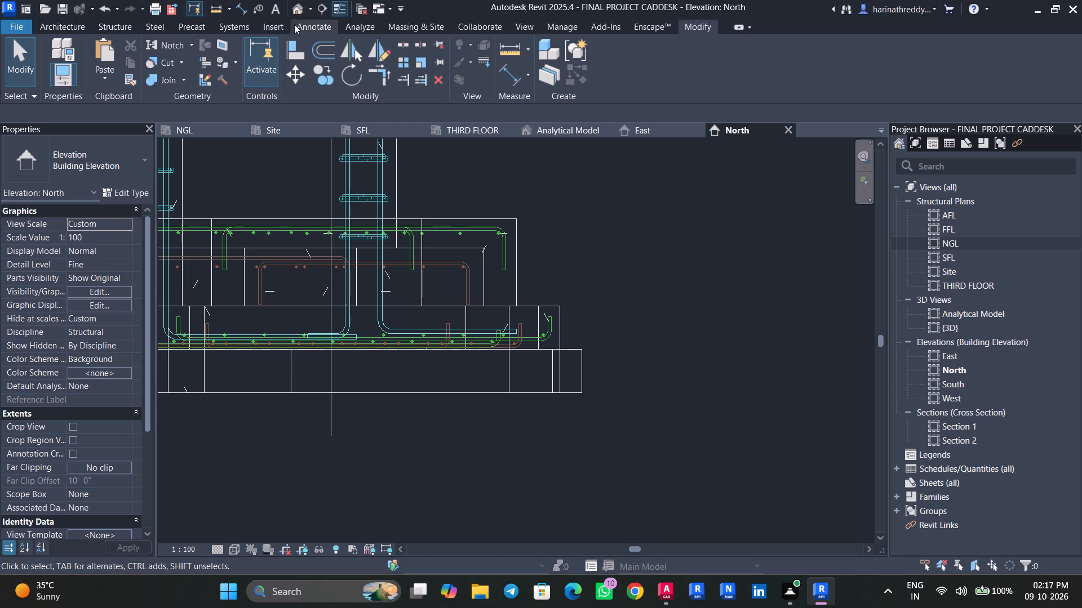
{"action": "left_click", "coordinate": [299, 7]}
{"action": "scroll", "coordinate": [432, 330], "scroll_direction": "up", "scroll_amount": 4}
{"action": "scroll", "coordinate": [402, 332], "scroll_direction": "down", "scroll_amount": 1}
{"action": "scroll", "coordinate": [402, 332], "scroll_direction": "up", "scroll_amount": 6}
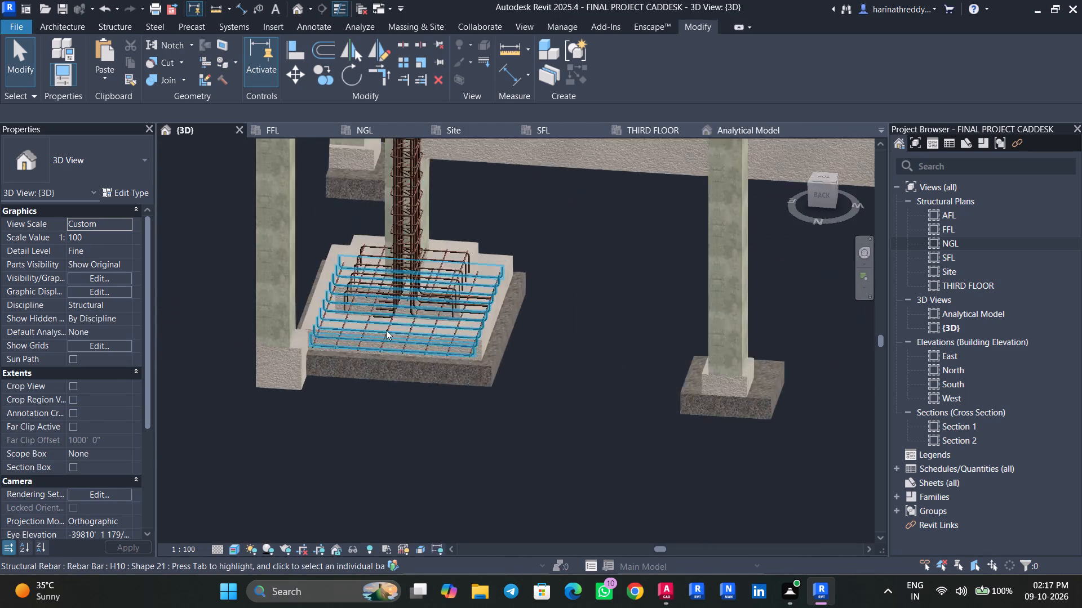
{"action": "scroll", "coordinate": [386, 330], "scroll_direction": "up", "scroll_amount": 3}
{"action": "scroll", "coordinate": [382, 333], "scroll_direction": "down", "scroll_amount": 1}
{"action": "scroll", "coordinate": [382, 333], "scroll_direction": "up", "scroll_amount": 5}
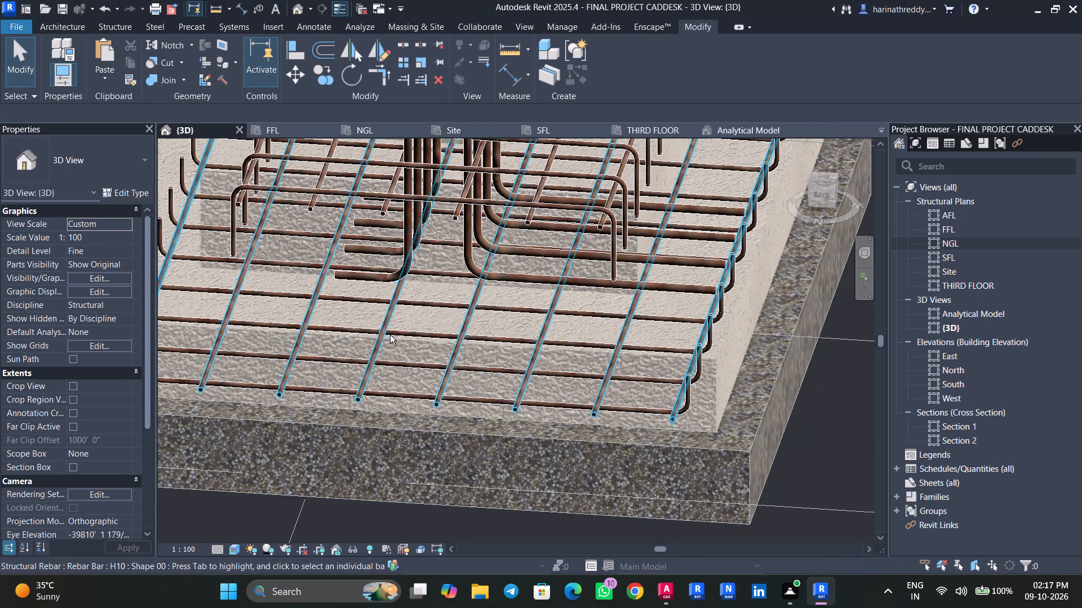
{"action": "middle_click_drag", "start_coordinate": [390, 335], "coordinate": [398, 283], "text": "shift"}
{"action": "scroll", "coordinate": [680, 254], "scroll_direction": "down", "scroll_amount": 6}
{"action": "middle_click_drag", "start_coordinate": [592, 455], "coordinate": [606, 431], "text": "shift"}
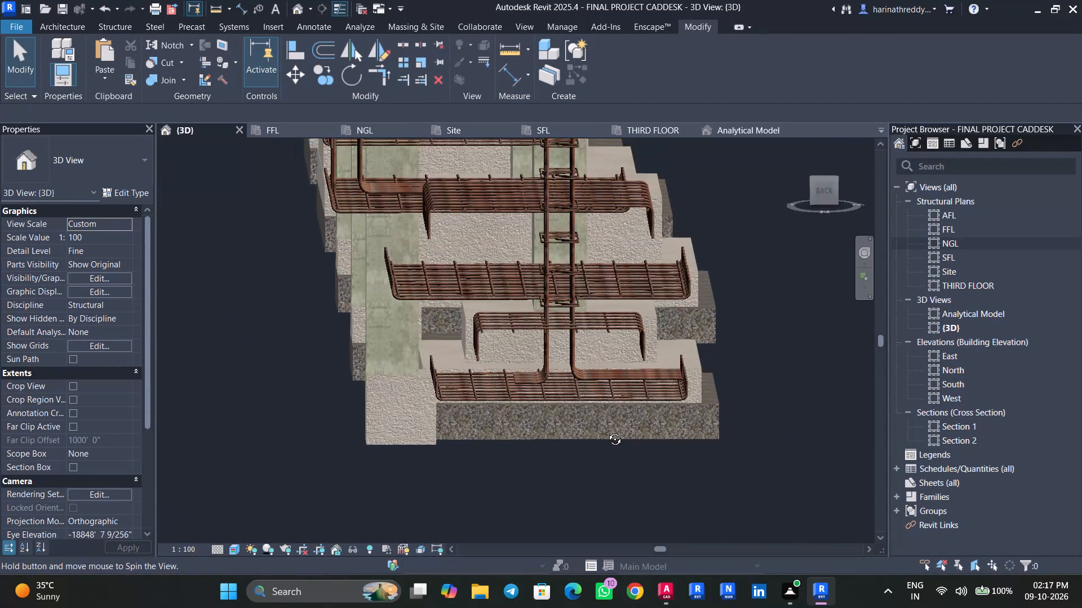
{"action": "middle_click_drag", "start_coordinate": [606, 431], "coordinate": [603, 453], "text": "shift"}
{"action": "scroll", "coordinate": [603, 453], "scroll_direction": "up", "scroll_amount": 1, "text": "shift"}
{"action": "scroll", "coordinate": [604, 453], "scroll_direction": "down", "scroll_amount": 1, "text": "shift"}
{"action": "scroll", "coordinate": [594, 347], "scroll_direction": "up", "scroll_amount": 5}
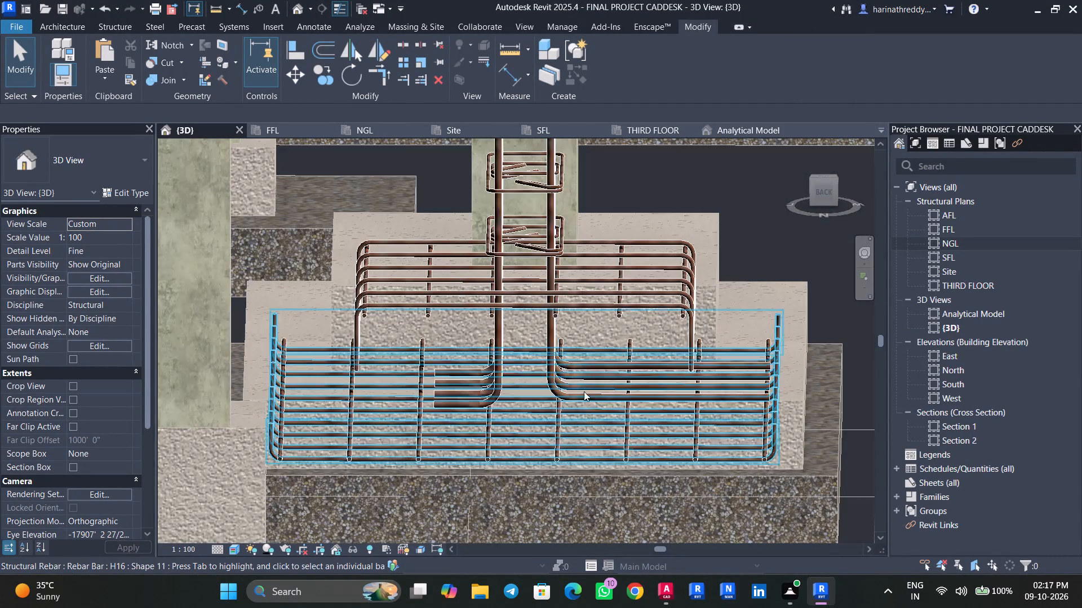
Open the sketch of the H16 set with the short lower legs for editing, in the Back orientation with Wireframe display.
{"action": "left_click", "coordinate": [464, 401]}
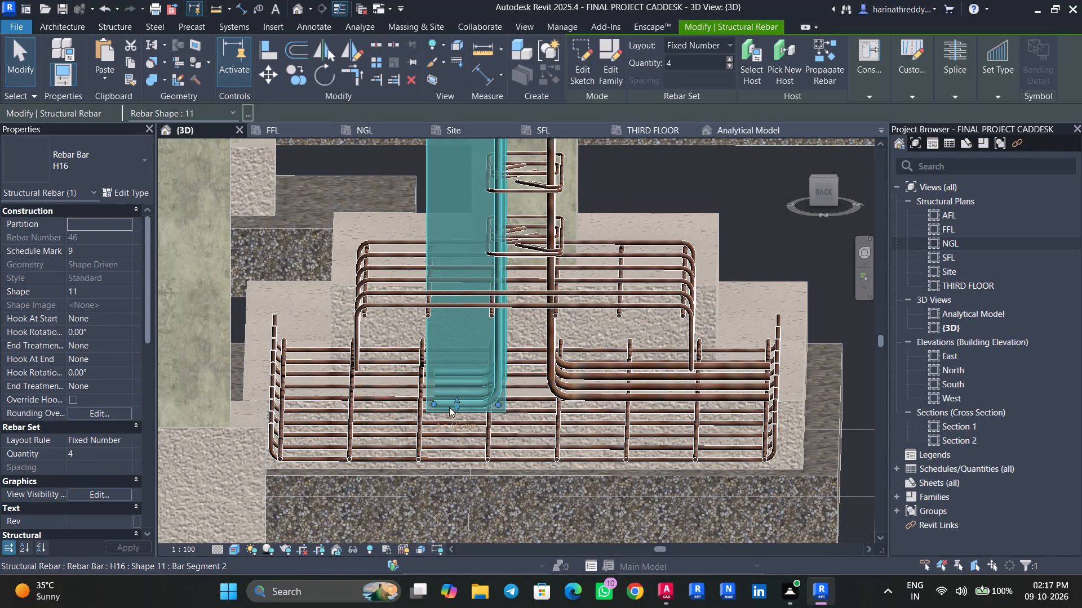
{"action": "left_click", "coordinate": [582, 63]}
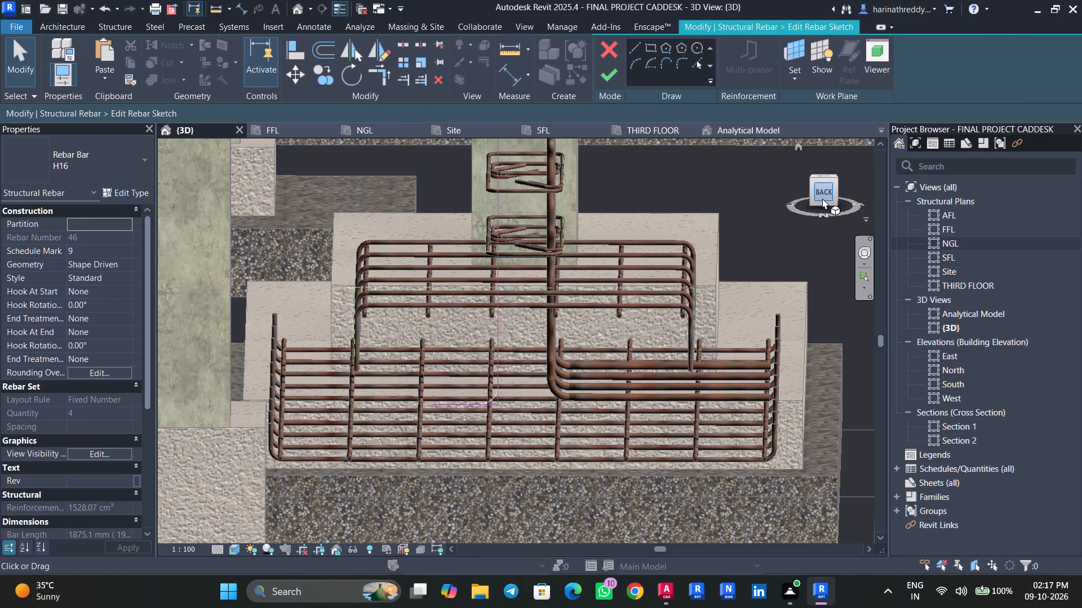
{"action": "left_click", "coordinate": [823, 193]}
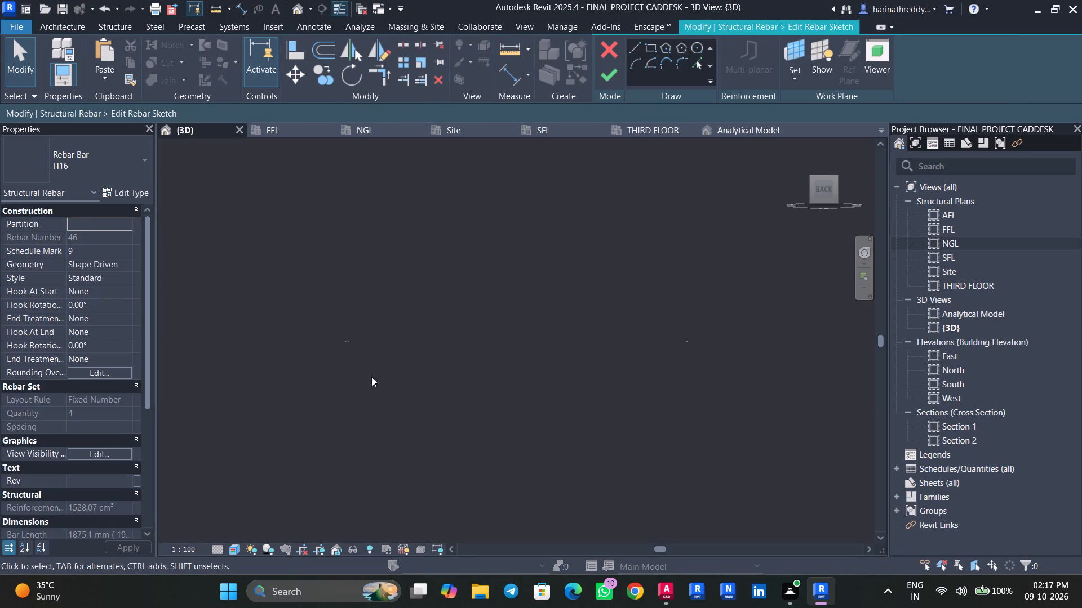
{"action": "scroll", "coordinate": [345, 347], "scroll_direction": "up", "scroll_amount": 20}
{"action": "scroll", "coordinate": [345, 347], "scroll_direction": "up", "scroll_amount": 1}
{"action": "scroll", "coordinate": [336, 301], "scroll_direction": "down", "scroll_amount": 1}
{"action": "scroll", "coordinate": [336, 301], "scroll_direction": "up", "scroll_amount": 4}
{"action": "scroll", "coordinate": [330, 302], "scroll_direction": "up", "scroll_amount": 20}
{"action": "scroll", "coordinate": [330, 302], "scroll_direction": "up", "scroll_amount": 12}
{"action": "middle_click_drag", "start_coordinate": [305, 367], "coordinate": [436, 375]}
{"action": "scroll", "coordinate": [438, 395], "scroll_direction": "down", "scroll_amount": 1}
{"action": "scroll", "coordinate": [437, 399], "scroll_direction": "up", "scroll_amount": 3}
{"action": "scroll", "coordinate": [437, 400], "scroll_direction": "down", "scroll_amount": 1}
{"action": "scroll", "coordinate": [437, 400], "scroll_direction": "up", "scroll_amount": 2}
{"action": "left_click", "coordinate": [230, 551]}
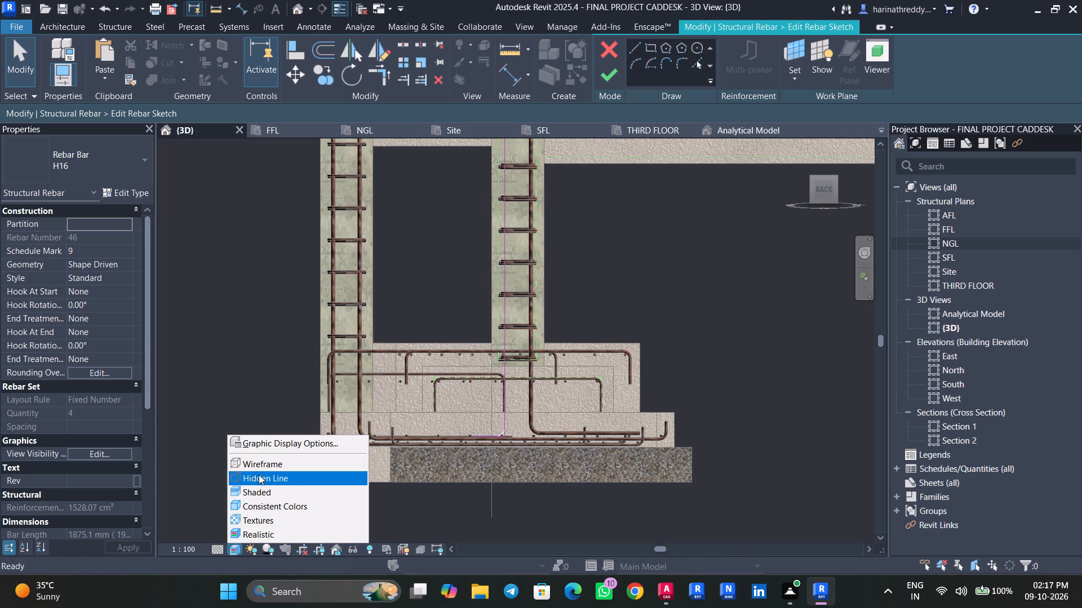
{"action": "left_click", "coordinate": [258, 468]}
Lengthen the sketch's horizontal leg to about 1' 7 43/256", ending at the bottom mat's upturned bar, and finish the sketch.
{"action": "scroll", "coordinate": [503, 399], "scroll_direction": "up", "scroll_amount": 6}
{"action": "left_click", "coordinate": [485, 480]}
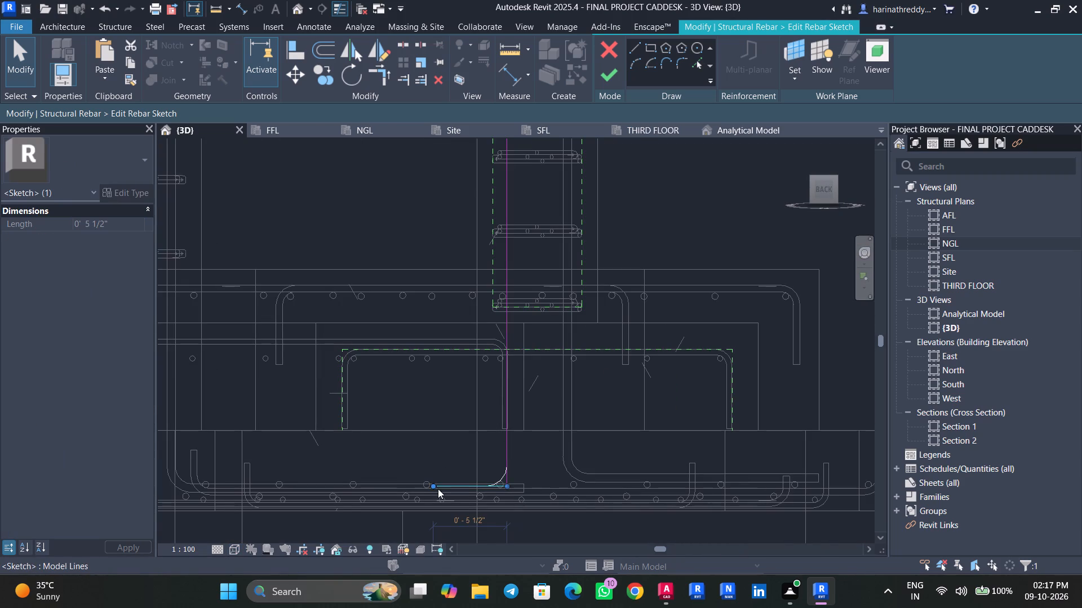
{"action": "left_click_drag", "start_coordinate": [432, 487], "coordinate": [339, 487]}
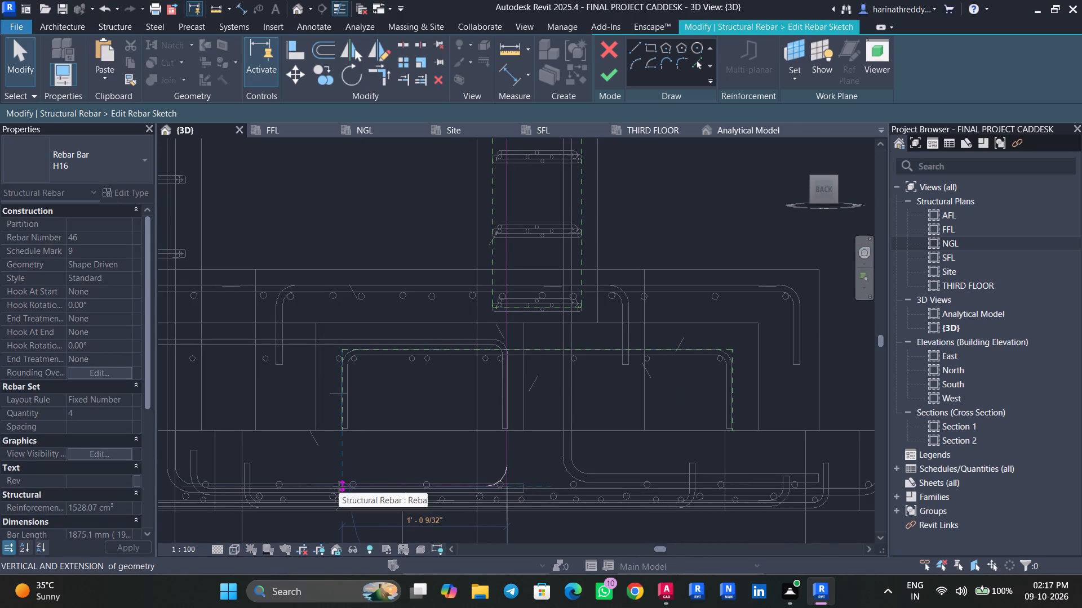
{"action": "left_click_drag", "start_coordinate": [339, 487], "coordinate": [251, 482]}
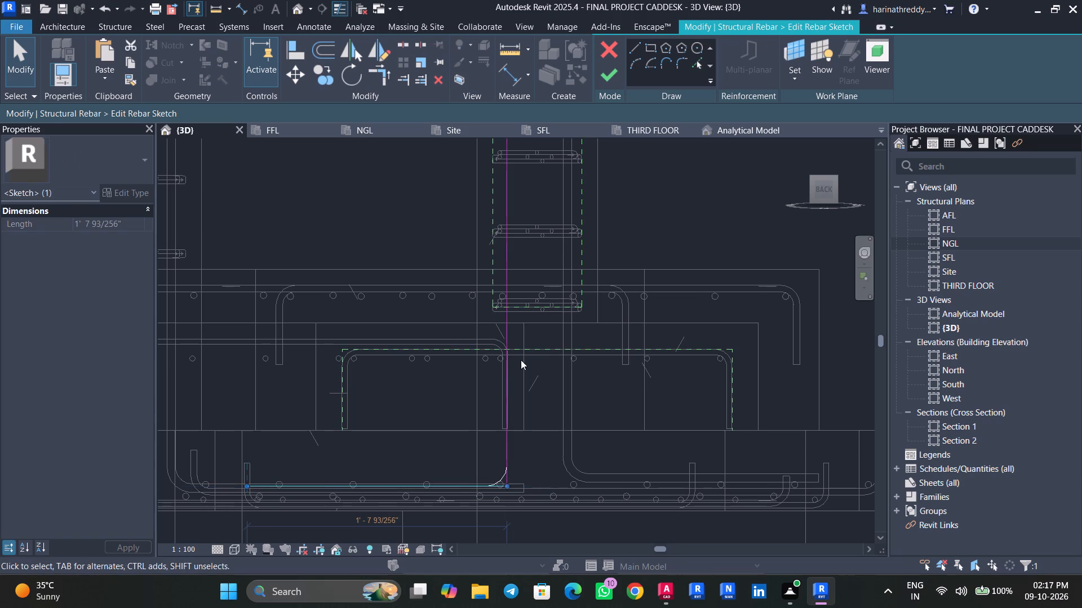
{"action": "scroll", "coordinate": [352, 388], "scroll_direction": "up", "scroll_amount": 4}
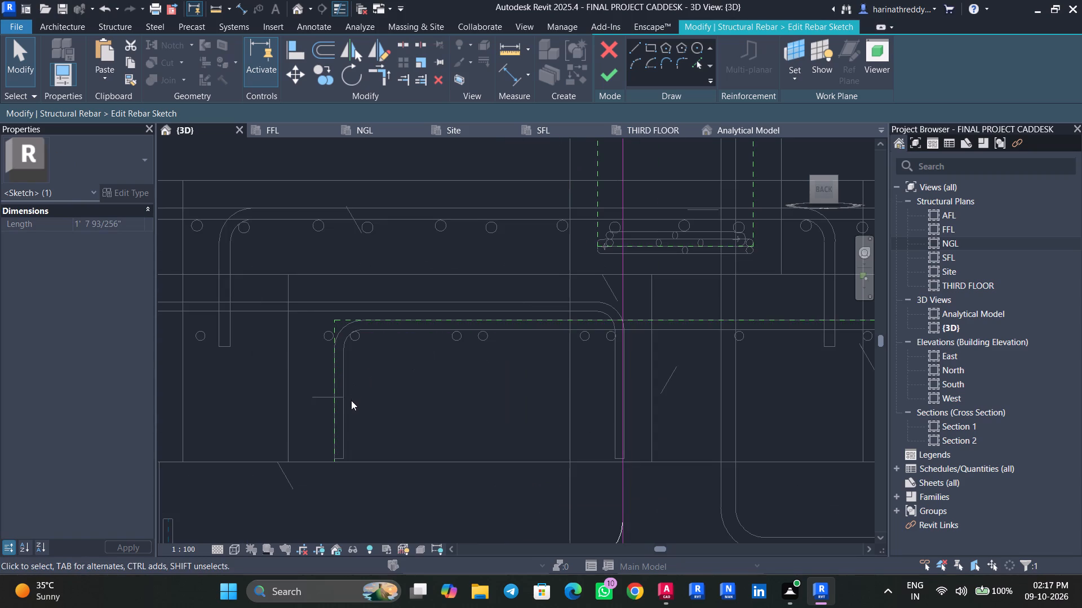
{"action": "middle_click_drag", "start_coordinate": [352, 433], "coordinate": [566, 191]}
{"action": "middle_click_drag", "start_coordinate": [490, 297], "coordinate": [675, 277]}
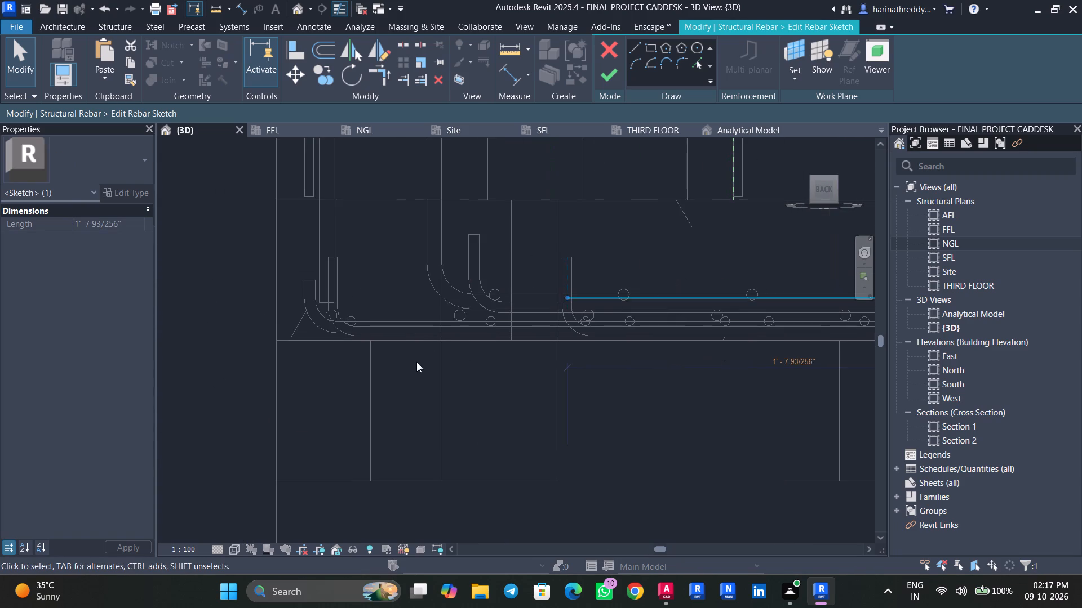
{"action": "scroll", "coordinate": [519, 292], "scroll_direction": "up", "scroll_amount": 9}
{"action": "left_click_drag", "start_coordinate": [656, 304], "coordinate": [677, 303]}
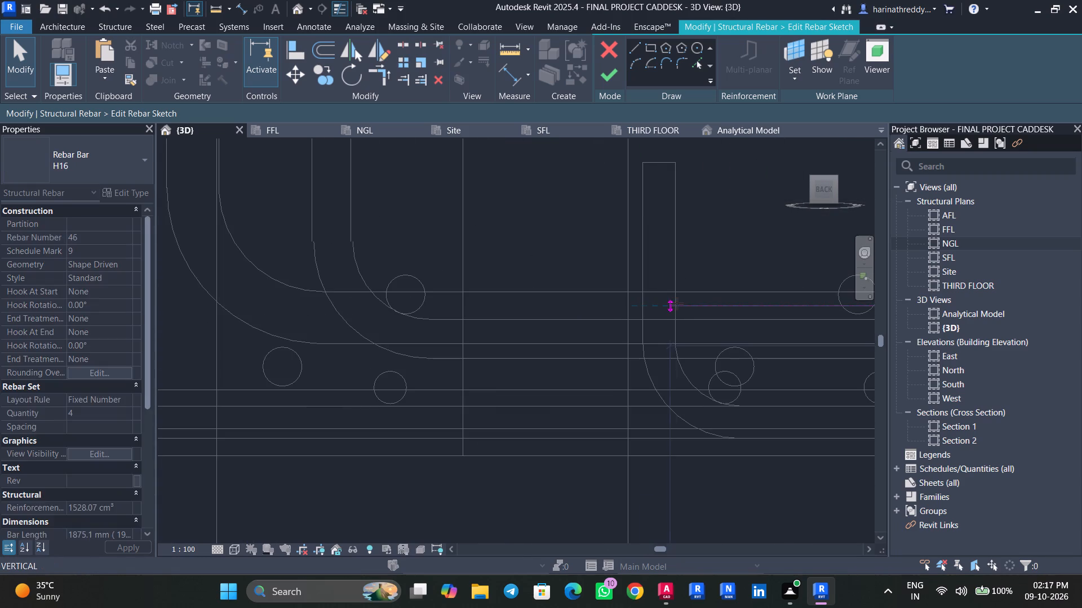
{"action": "scroll", "coordinate": [734, 257], "scroll_direction": "down", "scroll_amount": 5}
{"action": "left_click", "coordinate": [600, 78]}
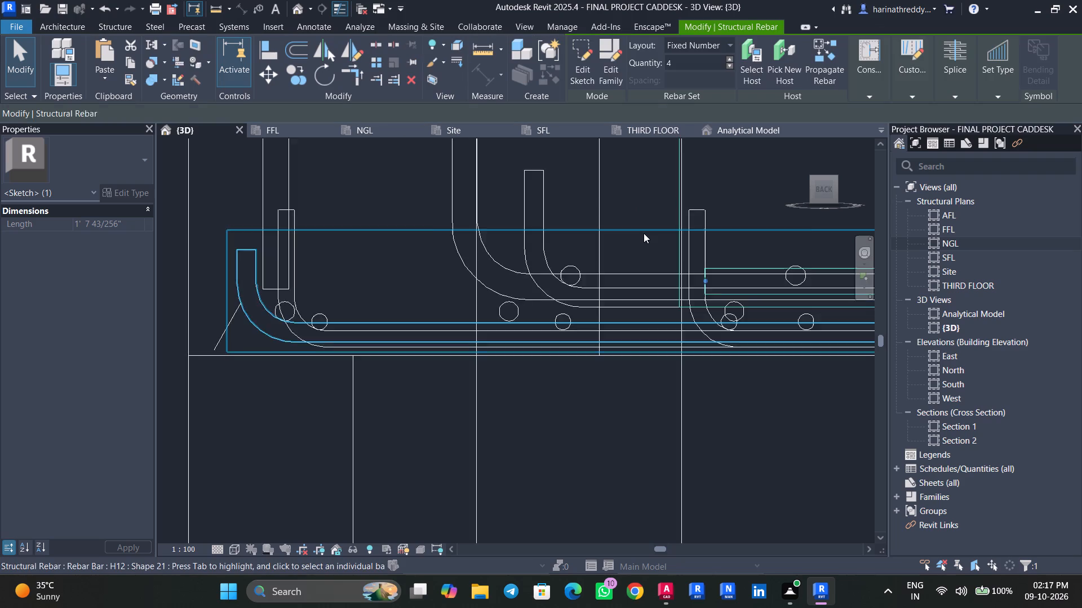
Set the 3D view back to the Realistic visual style and clear the selection.
{"action": "scroll", "coordinate": [644, 233], "scroll_direction": "down", "scroll_amount": 8}
{"action": "scroll", "coordinate": [619, 404], "scroll_direction": "down", "scroll_amount": 7}
{"action": "middle_click_drag", "start_coordinate": [477, 355], "coordinate": [486, 371], "text": "shift"}
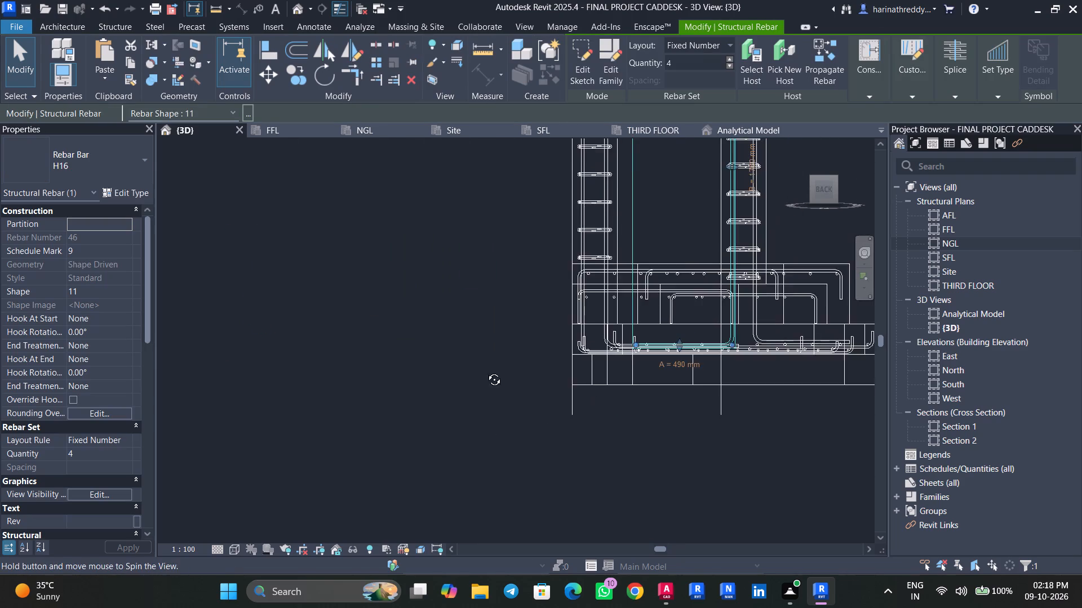
{"action": "middle_click_drag", "start_coordinate": [486, 371], "coordinate": [505, 411], "text": "shift"}
{"action": "left_click", "coordinate": [232, 549]}
{"action": "left_click", "coordinate": [237, 533]}
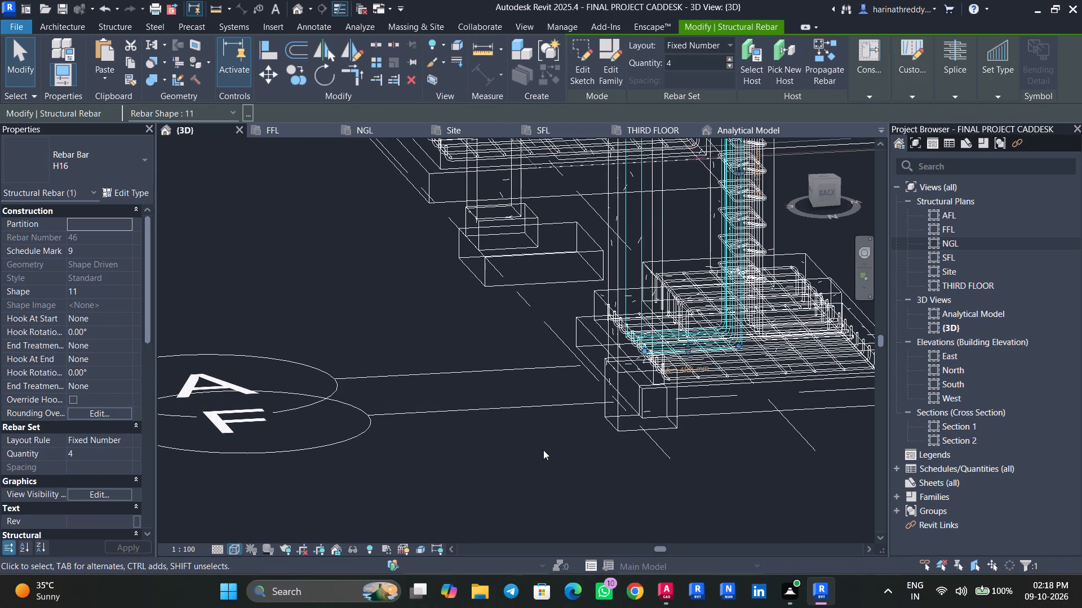
{"action": "scroll", "coordinate": [697, 342], "scroll_direction": "up", "scroll_amount": 10}
{"action": "key", "text": "Escape"}
{"action": "key", "text": "Escape"}
Shorten the lower legs of the H16 set pointing towards the adjacent column, pulling their ends inward from the mat's upturned bars.
{"action": "middle_click_drag", "start_coordinate": [750, 415], "coordinate": [709, 397], "text": "shift"}
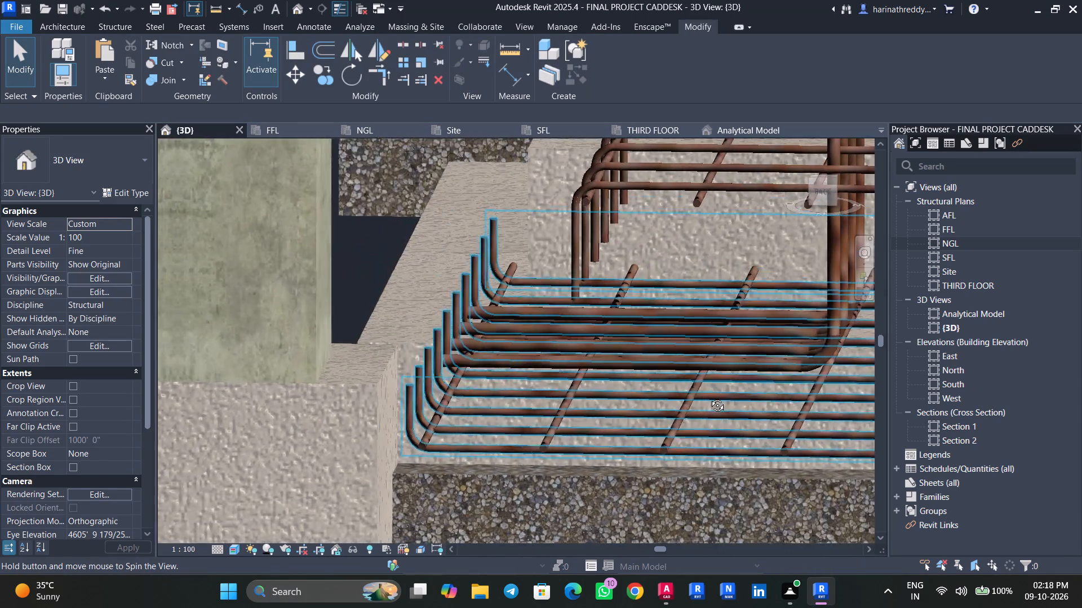
{"action": "middle_click_drag", "start_coordinate": [709, 397], "coordinate": [701, 401], "text": "shift"}
{"action": "left_click", "coordinate": [603, 360]}
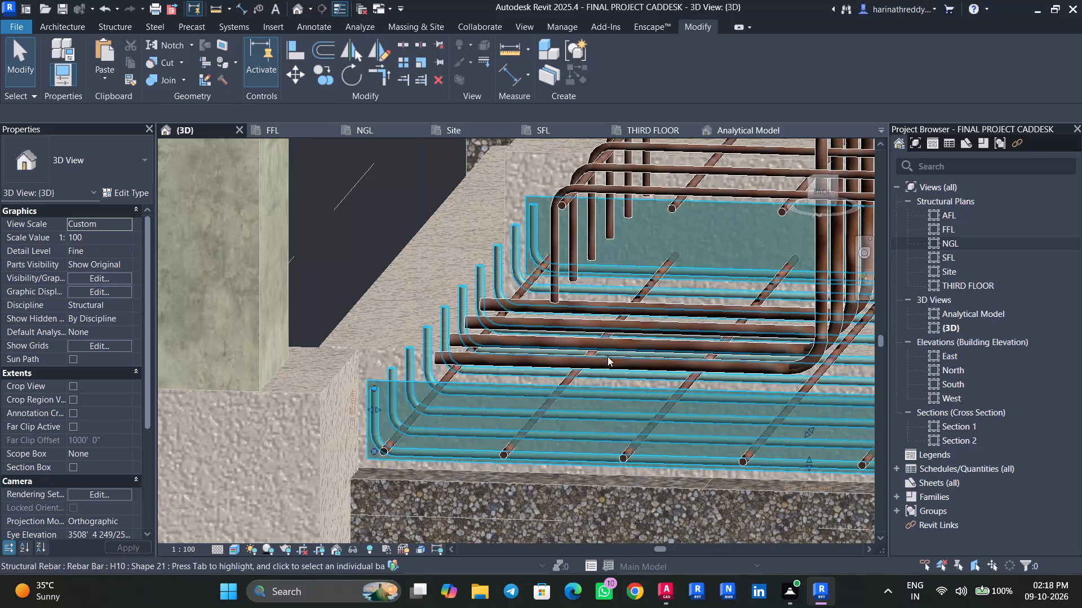
{"action": "middle_click_drag", "start_coordinate": [610, 366], "coordinate": [625, 442], "text": "shift"}
{"action": "key", "text": "Escape"}
{"action": "left_click", "coordinate": [530, 410]}
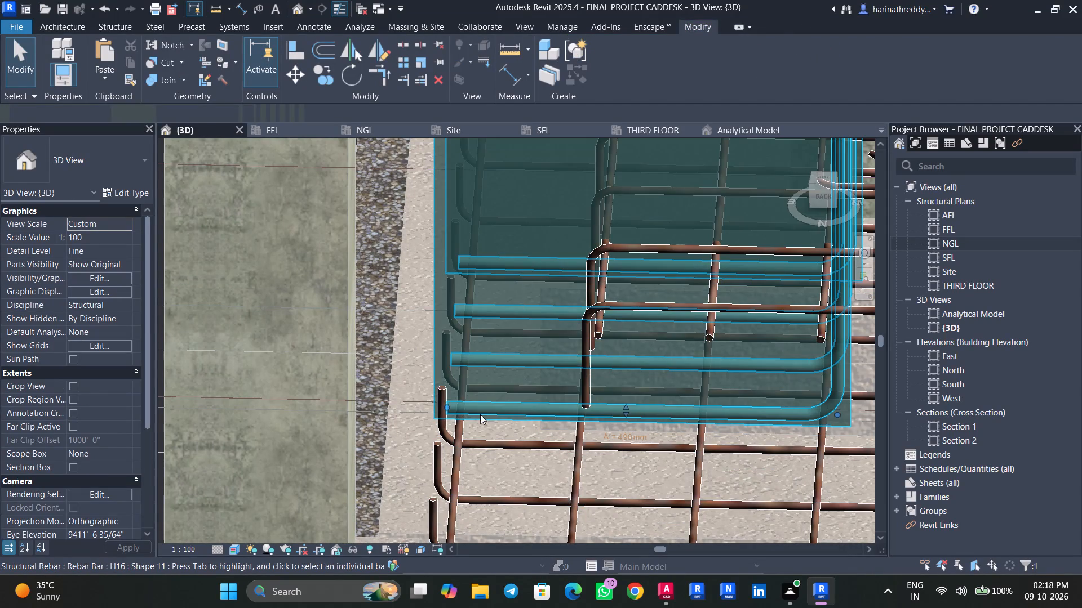
{"action": "left_click_drag", "start_coordinate": [449, 409], "coordinate": [509, 414]}
{"action": "scroll", "coordinate": [509, 414], "scroll_direction": "down", "scroll_amount": 5}
{"action": "key", "text": "Escape"}
{"action": "key", "text": "Escape"}
Shorten the lower legs of the opposite H16 set, pulling their ends inward from the footing's far edge.
{"action": "middle_click_drag", "start_coordinate": [571, 455], "coordinate": [586, 440], "text": "shift"}
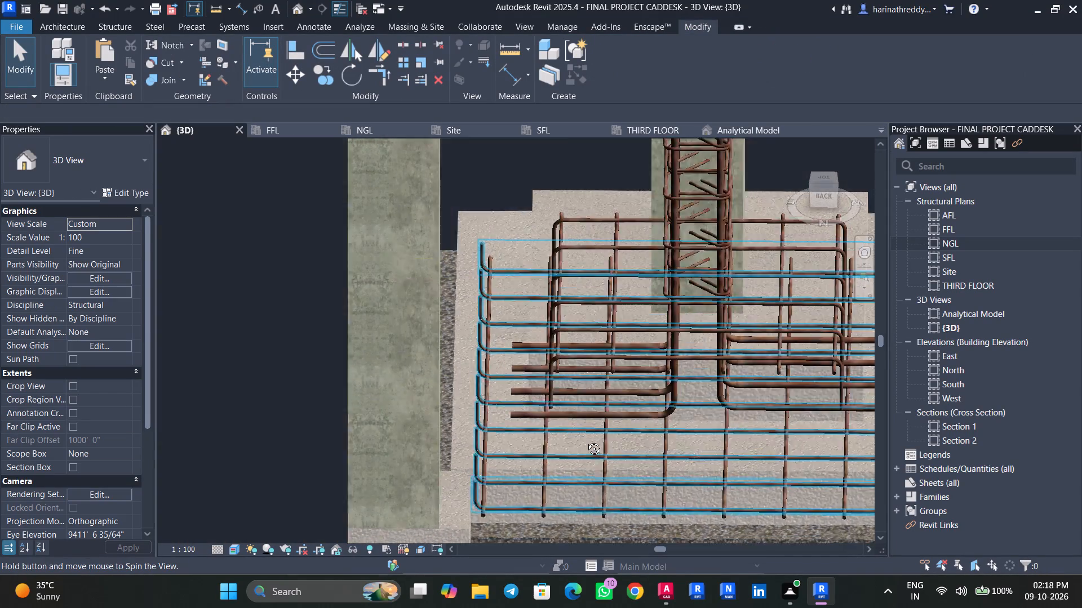
{"action": "middle_click_drag", "start_coordinate": [586, 440], "coordinate": [583, 422], "text": "shift"}
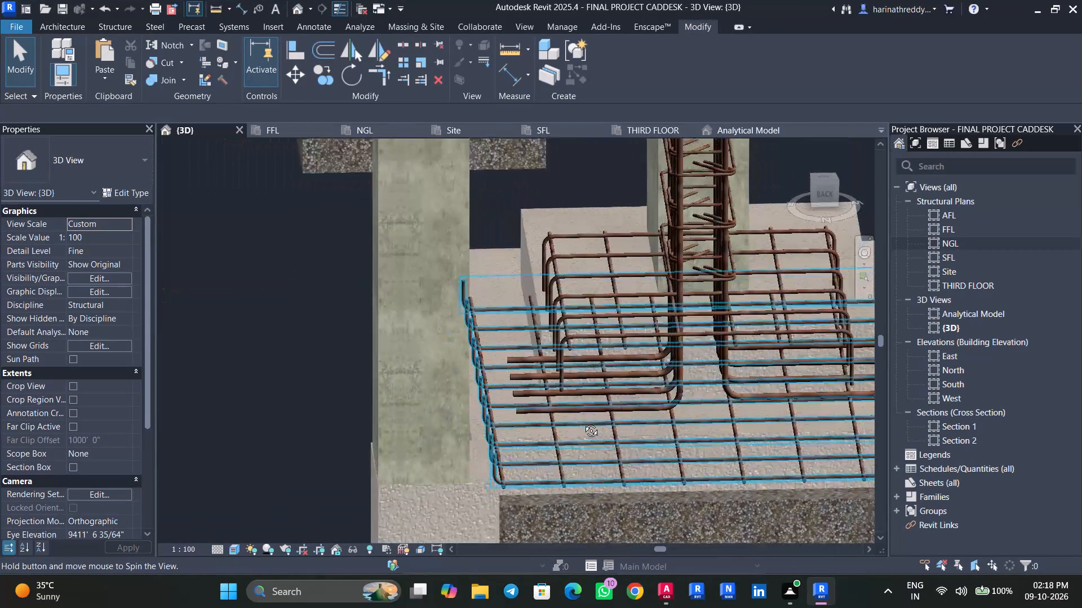
{"action": "middle_click_drag", "start_coordinate": [583, 422], "coordinate": [582, 424], "text": "shift"}
{"action": "scroll", "coordinate": [580, 419], "scroll_direction": "down", "scroll_amount": 3}
{"action": "middle_click_drag", "start_coordinate": [618, 433], "coordinate": [596, 451], "text": "shift"}
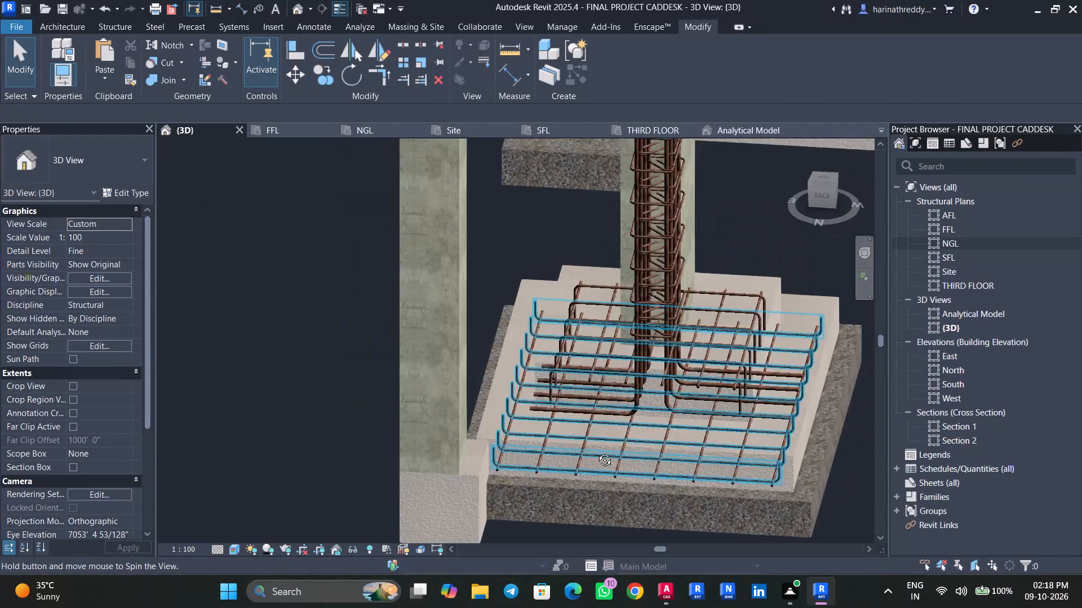
{"action": "middle_click_drag", "start_coordinate": [596, 451], "coordinate": [629, 412], "text": "shift"}
{"action": "scroll", "coordinate": [772, 392], "scroll_direction": "up", "scroll_amount": 4}
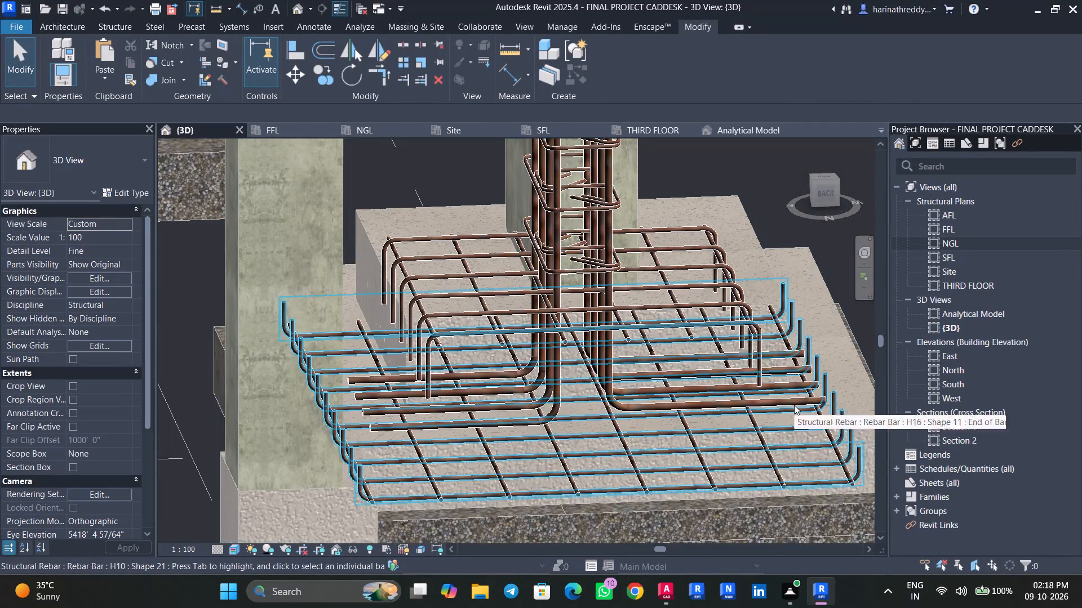
{"action": "scroll", "coordinate": [794, 405], "scroll_direction": "up", "scroll_amount": 5}
{"action": "left_click", "coordinate": [815, 392]}
{"action": "middle_click_drag", "start_coordinate": [814, 392], "coordinate": [799, 390], "text": "shift"}
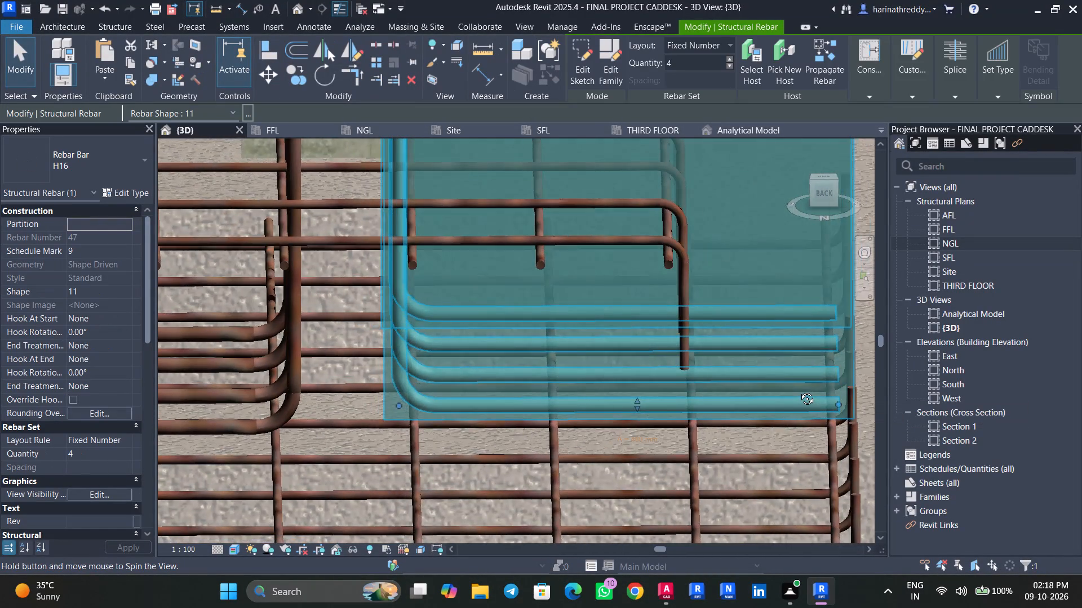
{"action": "middle_click_drag", "start_coordinate": [799, 390], "coordinate": [797, 390], "text": "shift"}
{"action": "left_click_drag", "start_coordinate": [833, 405], "coordinate": [732, 406]}
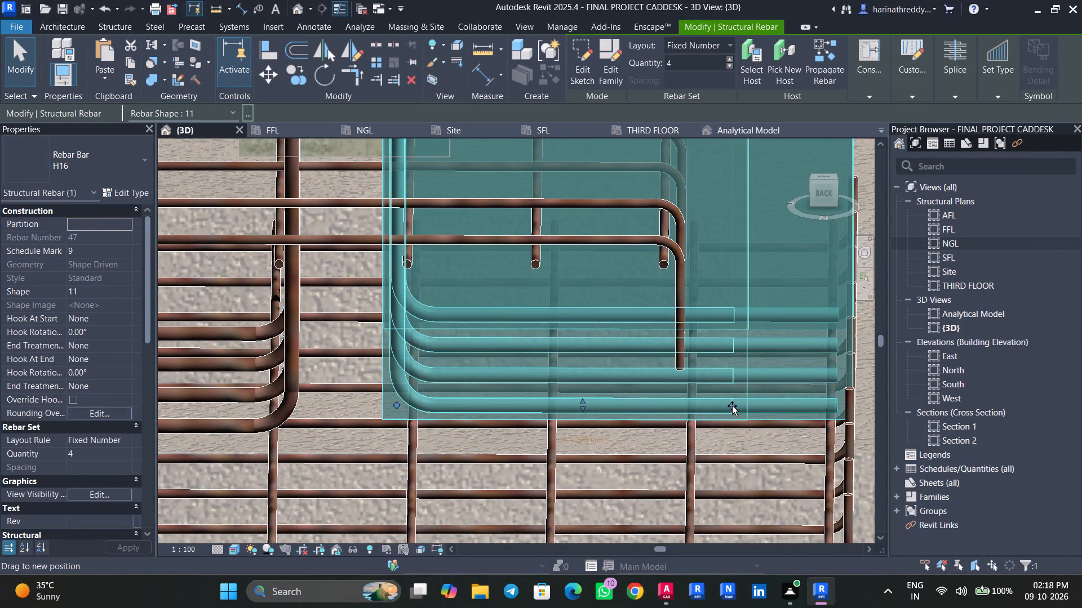
{"action": "left_click_drag", "start_coordinate": [732, 406], "coordinate": [721, 405]}
{"action": "key", "text": "Escape"}
{"action": "key", "text": "Escape"}
{"action": "scroll", "coordinate": [743, 422], "scroll_direction": "down", "scroll_amount": 2}
{"action": "scroll", "coordinate": [743, 422], "scroll_direction": "up", "scroll_amount": 1}
{"action": "scroll", "coordinate": [743, 422], "scroll_direction": "down", "scroll_amount": 8}
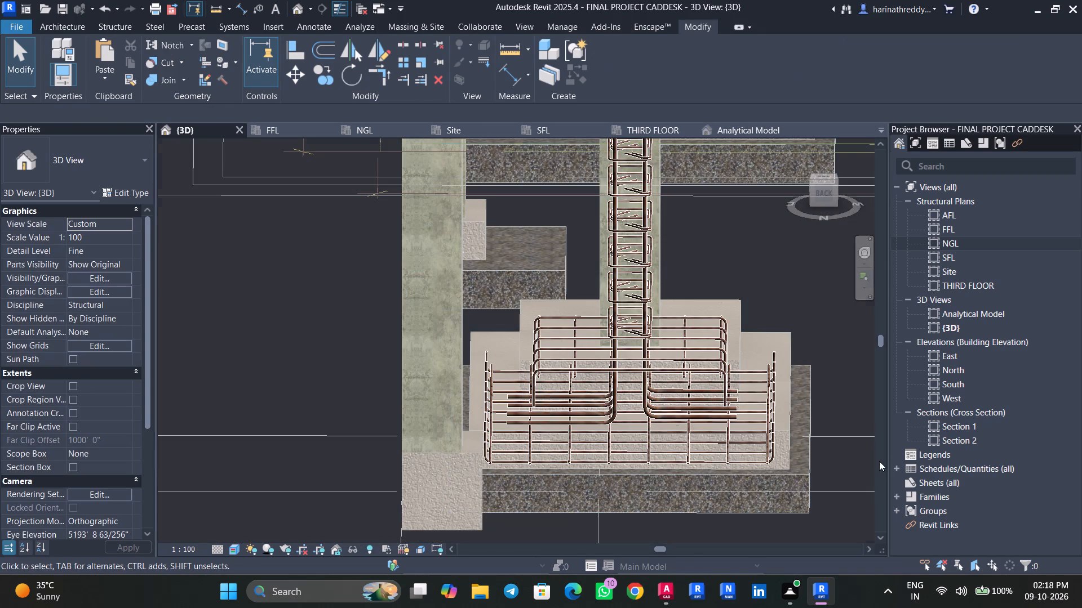
Save the project.
{"action": "key", "text": "ctrl+s"}
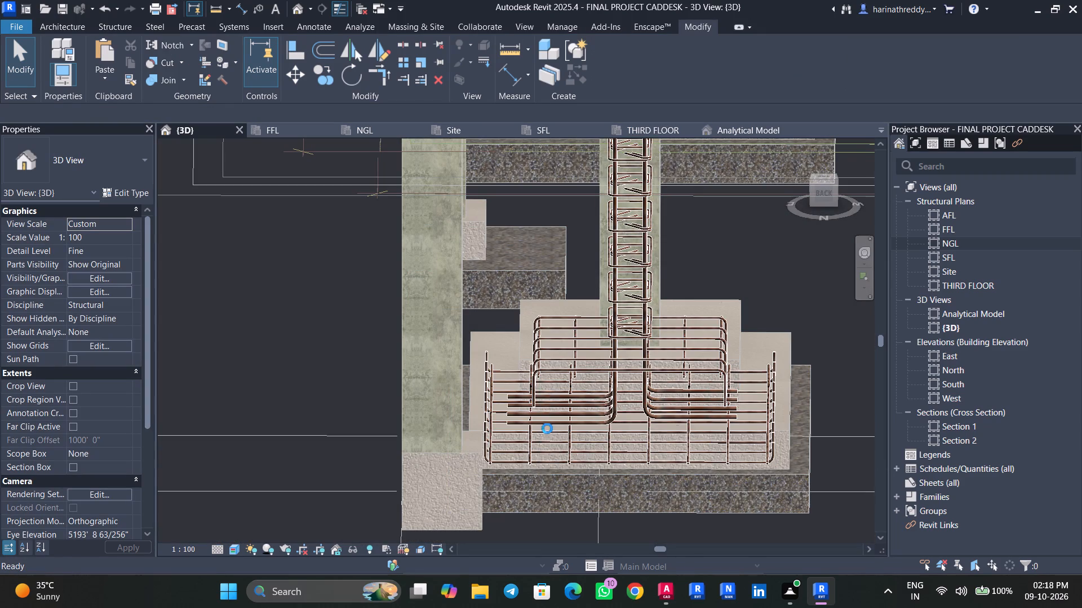
Shorten the lower legs of the H16 set on the adjacent-column side to about 360 mm.
{"action": "scroll", "coordinate": [544, 428], "scroll_direction": "up", "scroll_amount": 9}
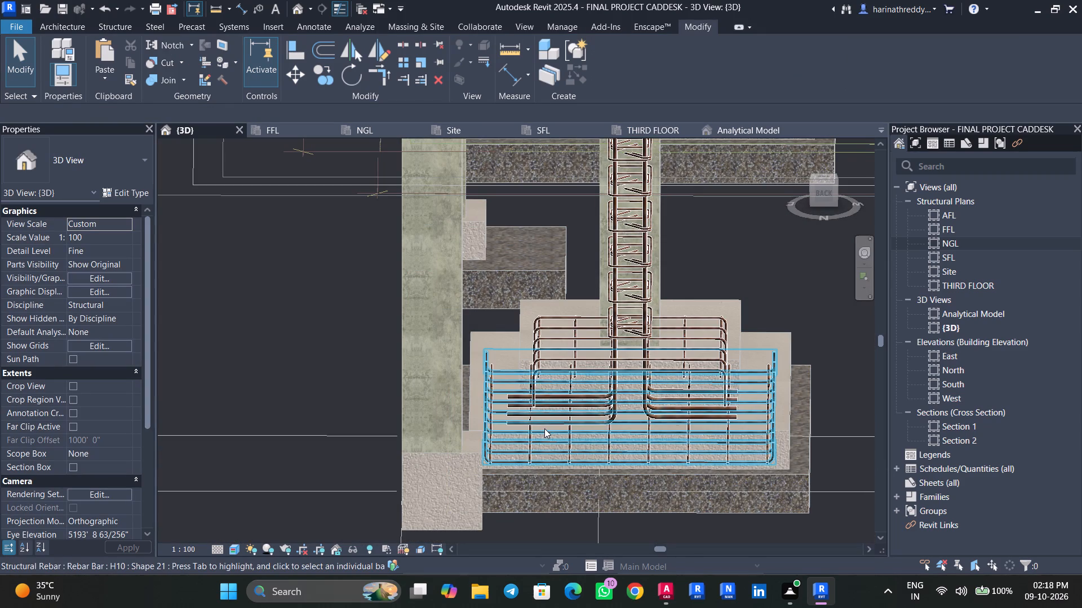
{"action": "scroll", "coordinate": [543, 408], "scroll_direction": "up", "scroll_amount": 4}
{"action": "left_click", "coordinate": [543, 407]}
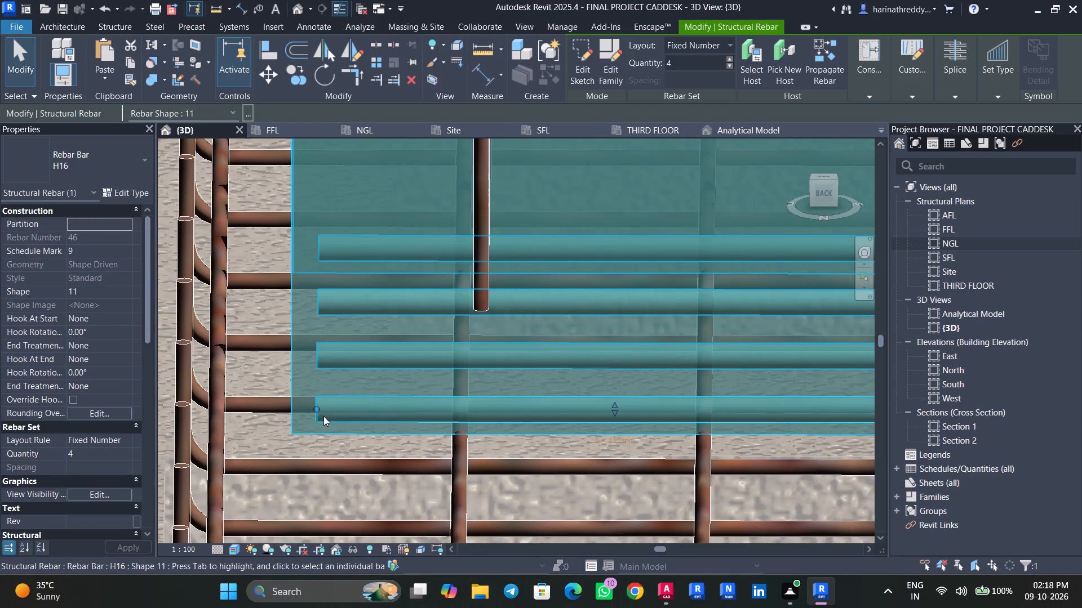
{"action": "left_click_drag", "start_coordinate": [319, 415], "coordinate": [405, 416]}
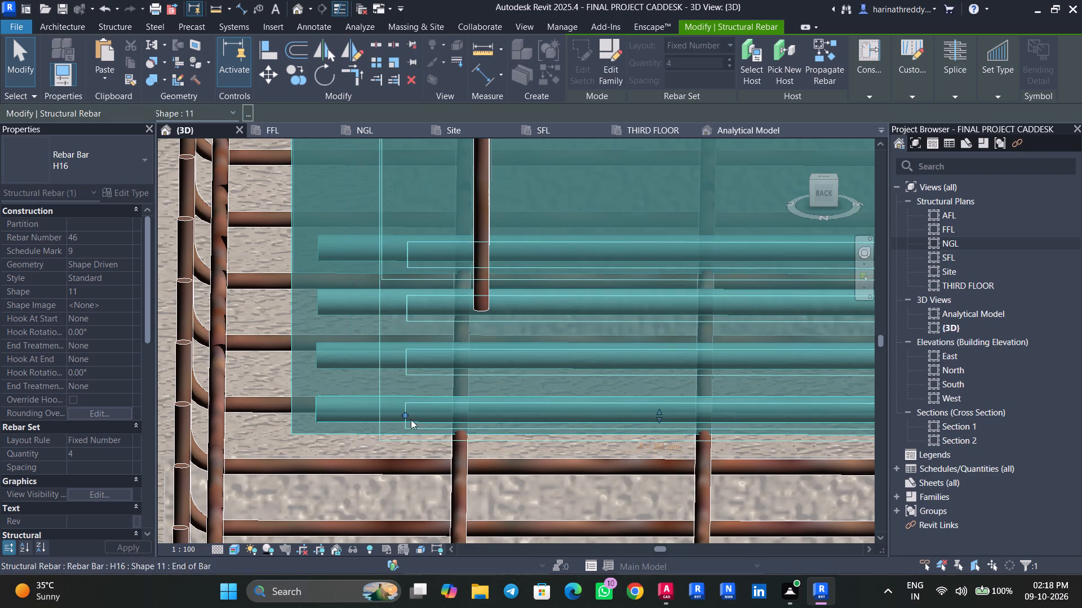
{"action": "middle_click_drag", "start_coordinate": [549, 475], "coordinate": [551, 421], "text": "shift"}
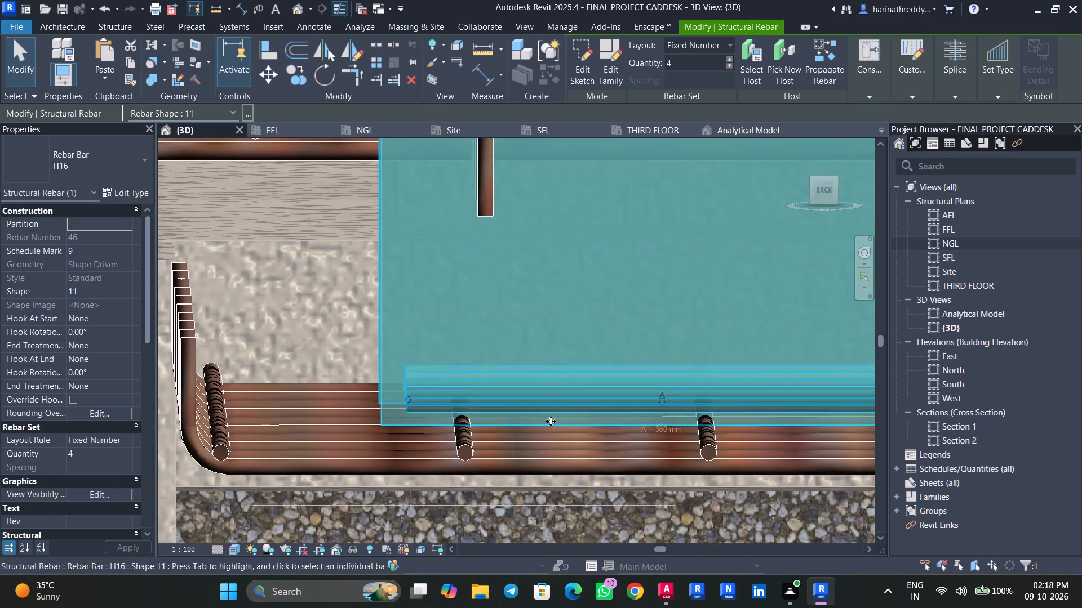
{"action": "key", "text": "Escape"}
{"action": "key", "text": "Escape"}
{"action": "scroll", "coordinate": [548, 438], "scroll_direction": "down", "scroll_amount": 1}
{"action": "scroll", "coordinate": [548, 438], "scroll_direction": "up", "scroll_amount": 1}
{"action": "scroll", "coordinate": [548, 438], "scroll_direction": "down", "scroll_amount": 18}
{"action": "middle_click_drag", "start_coordinate": [416, 441], "coordinate": [463, 518], "text": "shift"}
Save the project with the adjusted bar legs.
{"action": "key", "text": "ctrl+s"}
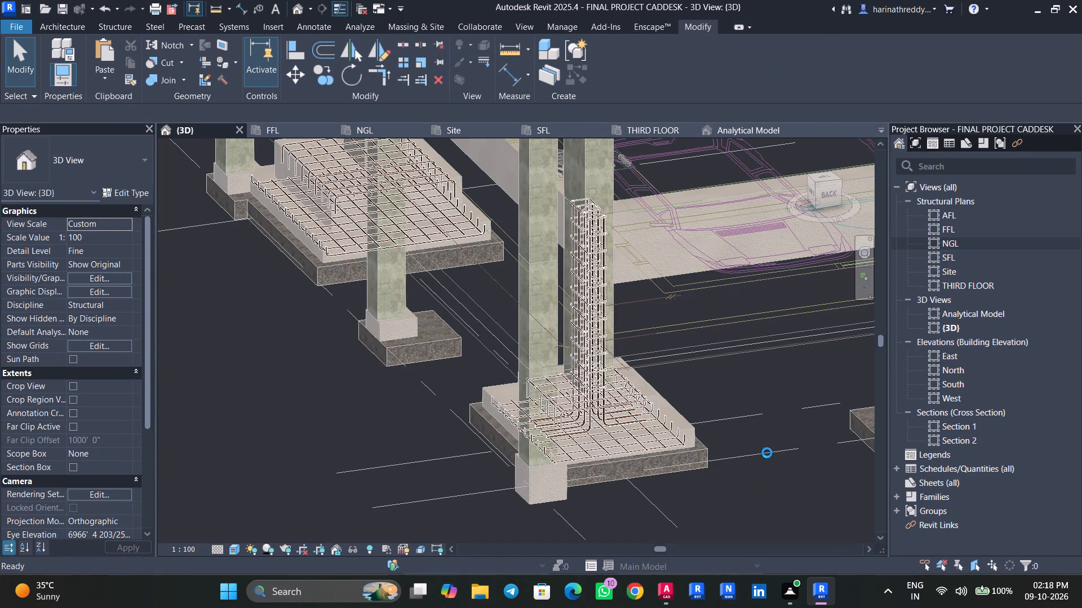
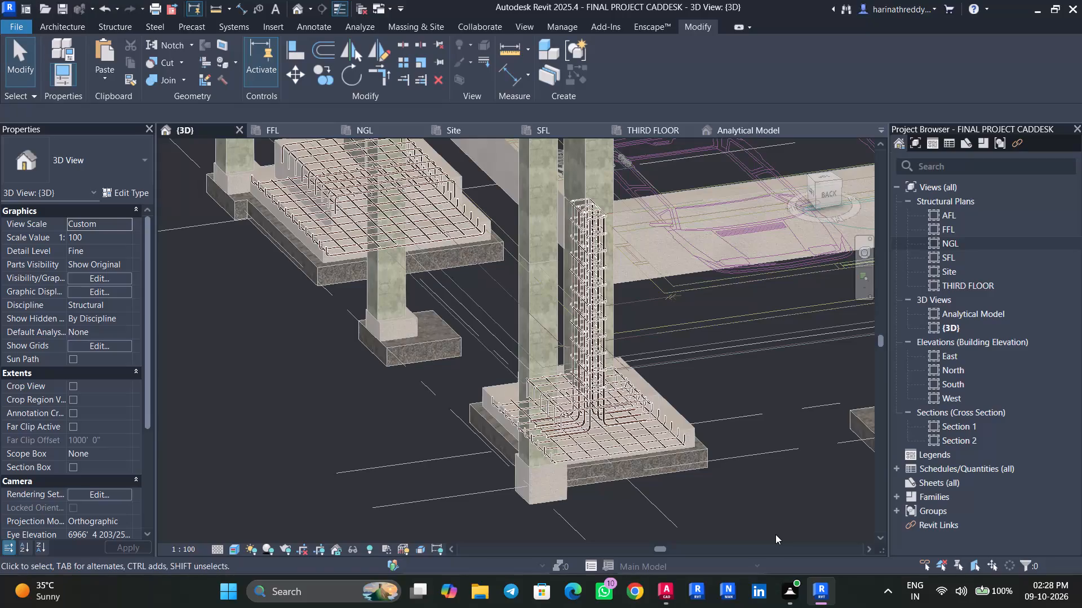
Examine the footings and columns around the building for below-NGL columns that still need reinforcement.
{"action": "scroll", "coordinate": [669, 315], "scroll_direction": "down", "scroll_amount": 6}
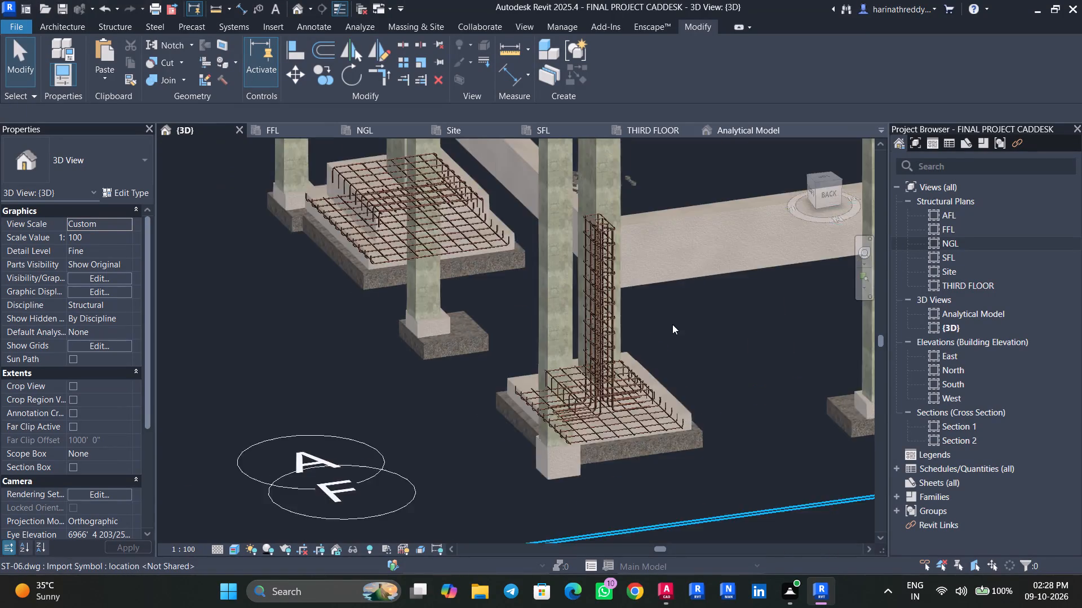
{"action": "middle_click_drag", "start_coordinate": [598, 392], "coordinate": [771, 396], "text": "shift"}
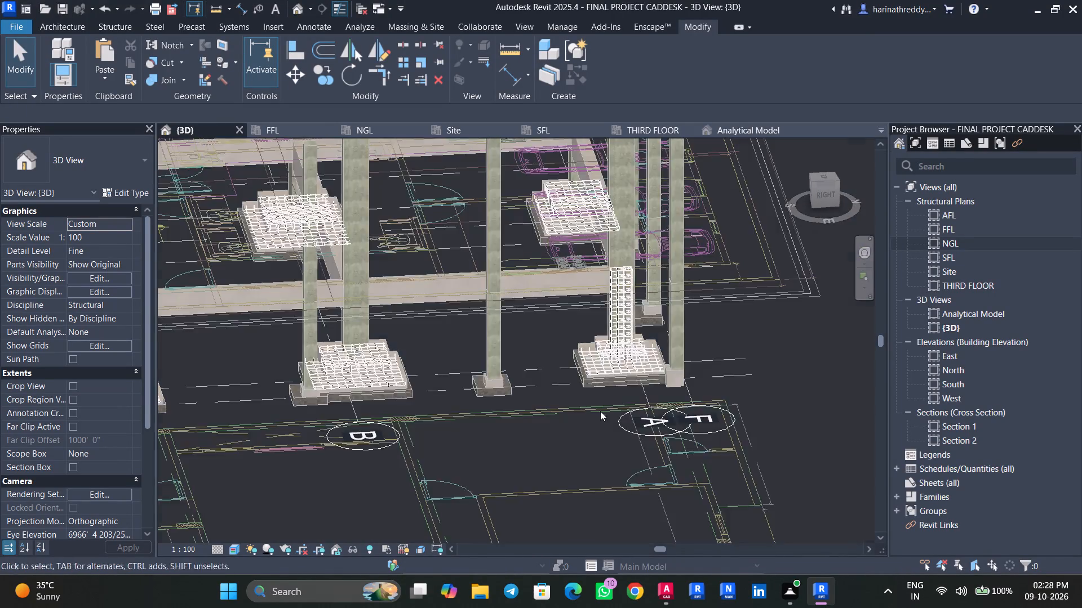
{"action": "scroll", "coordinate": [595, 412], "scroll_direction": "up", "scroll_amount": 4}
{"action": "middle_click_drag", "start_coordinate": [583, 409], "coordinate": [676, 417], "text": "shift"}
{"action": "middle_click_drag", "start_coordinate": [628, 443], "coordinate": [817, 390]}
{"action": "scroll", "coordinate": [445, 430], "scroll_direction": "up", "scroll_amount": 1}
{"action": "scroll", "coordinate": [446, 430], "scroll_direction": "down", "scroll_amount": 1}
{"action": "scroll", "coordinate": [454, 427], "scroll_direction": "up", "scroll_amount": 2}
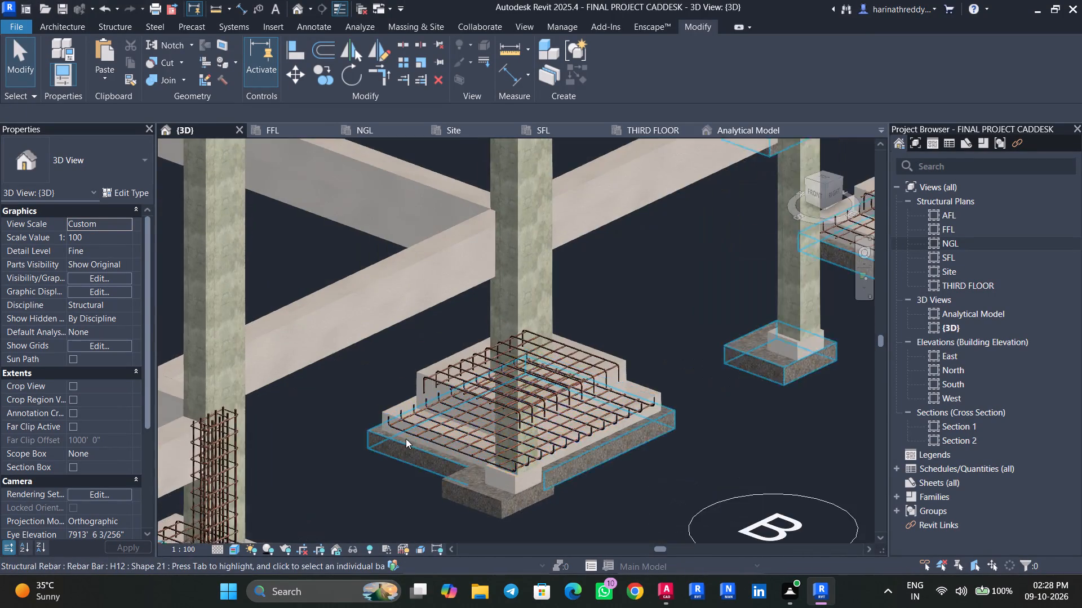
{"action": "scroll", "coordinate": [406, 439], "scroll_direction": "up", "scroll_amount": 2}
{"action": "scroll", "coordinate": [406, 439], "scroll_direction": "down", "scroll_amount": 1}
{"action": "scroll", "coordinate": [406, 439], "scroll_direction": "up", "scroll_amount": 2}
{"action": "scroll", "coordinate": [356, 446], "scroll_direction": "down", "scroll_amount": 7}
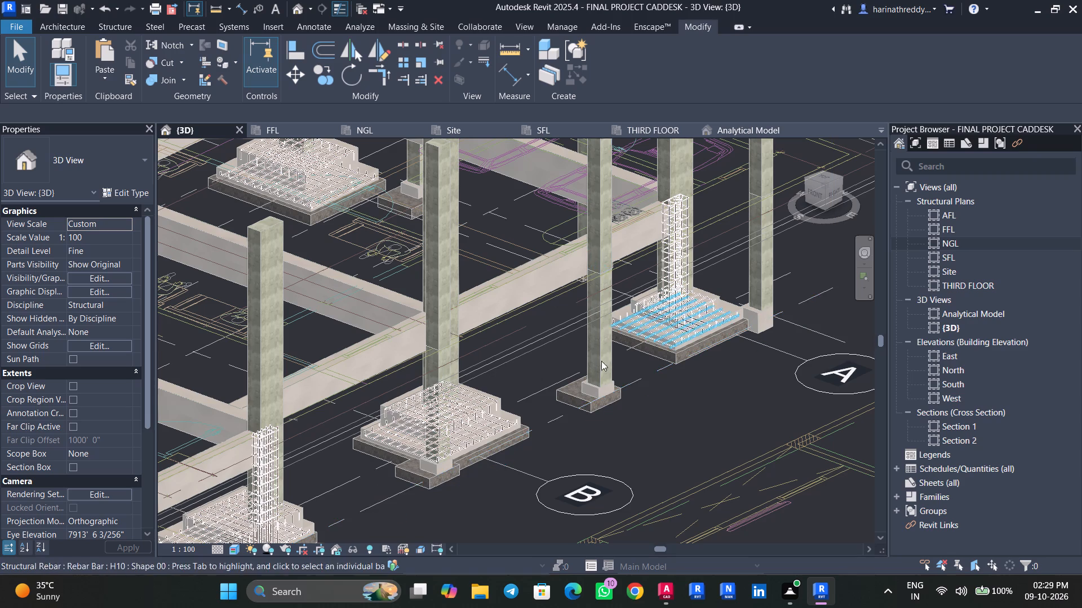
{"action": "scroll", "coordinate": [600, 362], "scroll_direction": "down", "scroll_amount": 2}
{"action": "scroll", "coordinate": [600, 362], "scroll_direction": "up", "scroll_amount": 1}
{"action": "scroll", "coordinate": [600, 362], "scroll_direction": "down", "scroll_amount": 1}
{"action": "scroll", "coordinate": [546, 420], "scroll_direction": "down", "scroll_amount": 1, "text": "shift"}
{"action": "middle_click_drag", "start_coordinate": [551, 423], "coordinate": [650, 408], "text": "shift"}
{"action": "scroll", "coordinate": [532, 368], "scroll_direction": "up", "scroll_amount": 3}
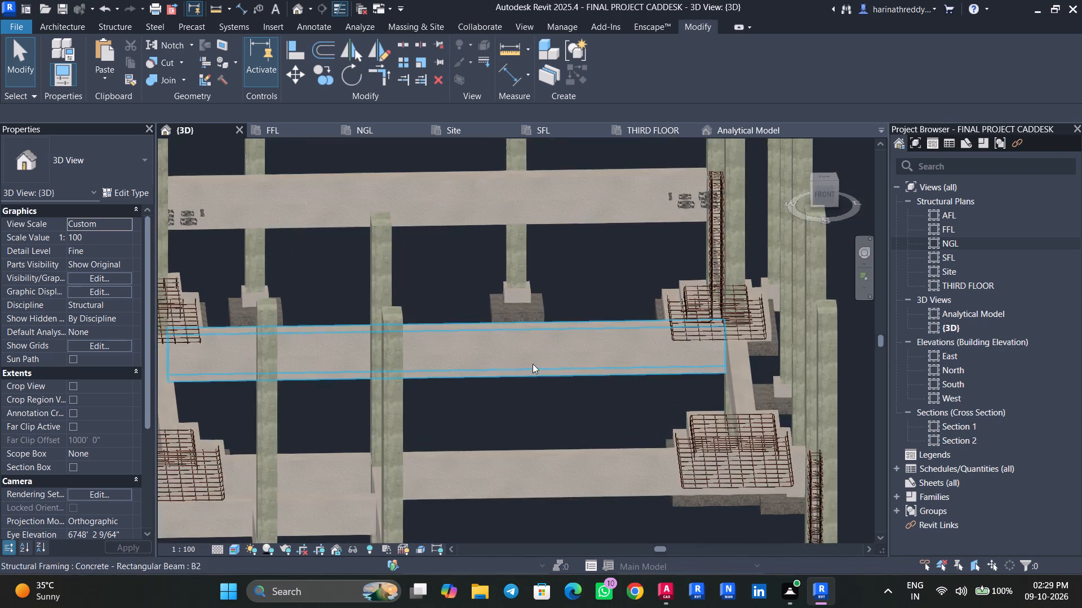
{"action": "middle_click_drag", "start_coordinate": [524, 381], "coordinate": [544, 105]}
{"action": "scroll", "coordinate": [569, 475], "scroll_direction": "up", "scroll_amount": 1, "text": "shift"}
{"action": "middle_click_drag", "start_coordinate": [583, 472], "coordinate": [478, 467], "text": "shift"}
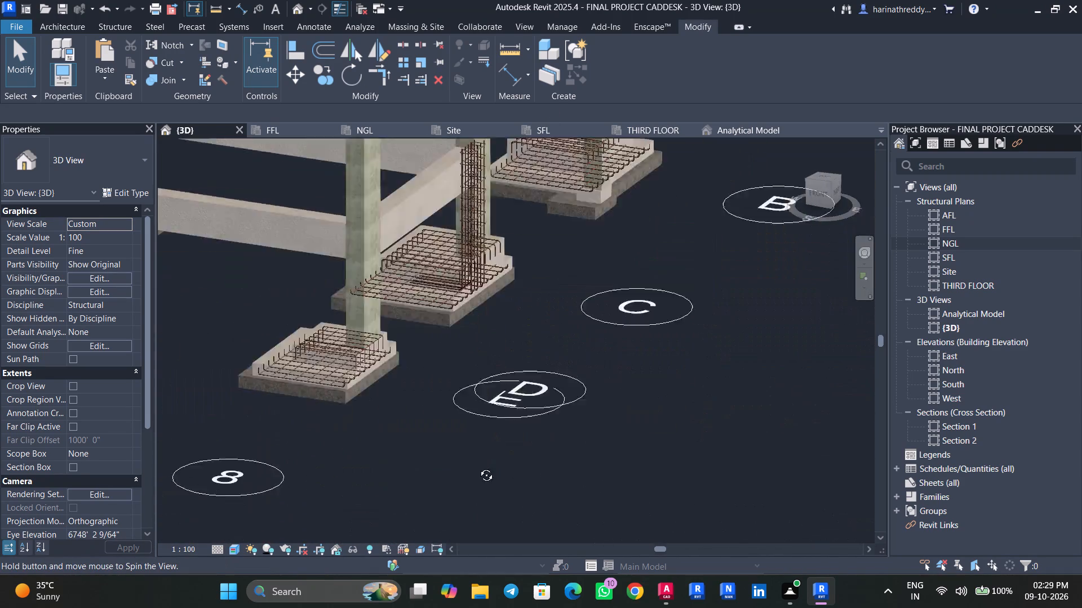
{"action": "middle_click_drag", "start_coordinate": [478, 467], "coordinate": [471, 467], "text": "shift"}
{"action": "middle_click_drag", "start_coordinate": [556, 407], "coordinate": [836, 483]}
{"action": "scroll", "coordinate": [722, 451], "scroll_direction": "down", "scroll_amount": 4}
{"action": "middle_click_drag", "start_coordinate": [708, 454], "coordinate": [676, 448], "text": "shift"}
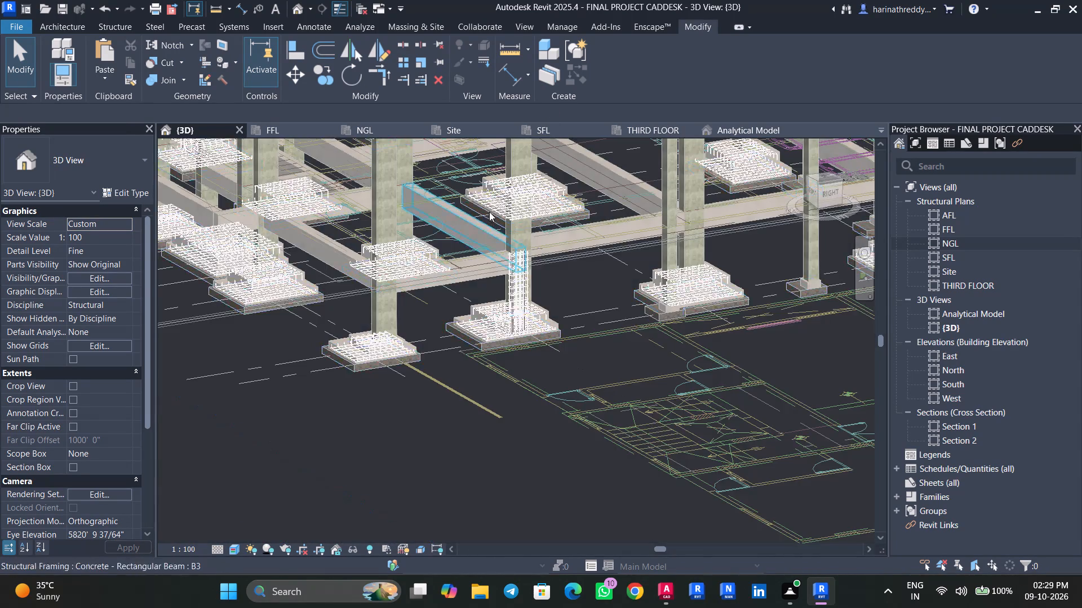
{"action": "scroll", "coordinate": [489, 212], "scroll_direction": "up", "scroll_amount": 1}
{"action": "scroll", "coordinate": [490, 212], "scroll_direction": "down", "scroll_amount": 1}
{"action": "scroll", "coordinate": [490, 212], "scroll_direction": "up", "scroll_amount": 4}
{"action": "scroll", "coordinate": [501, 229], "scroll_direction": "down", "scroll_amount": 1}
{"action": "scroll", "coordinate": [501, 229], "scroll_direction": "up", "scroll_amount": 4}
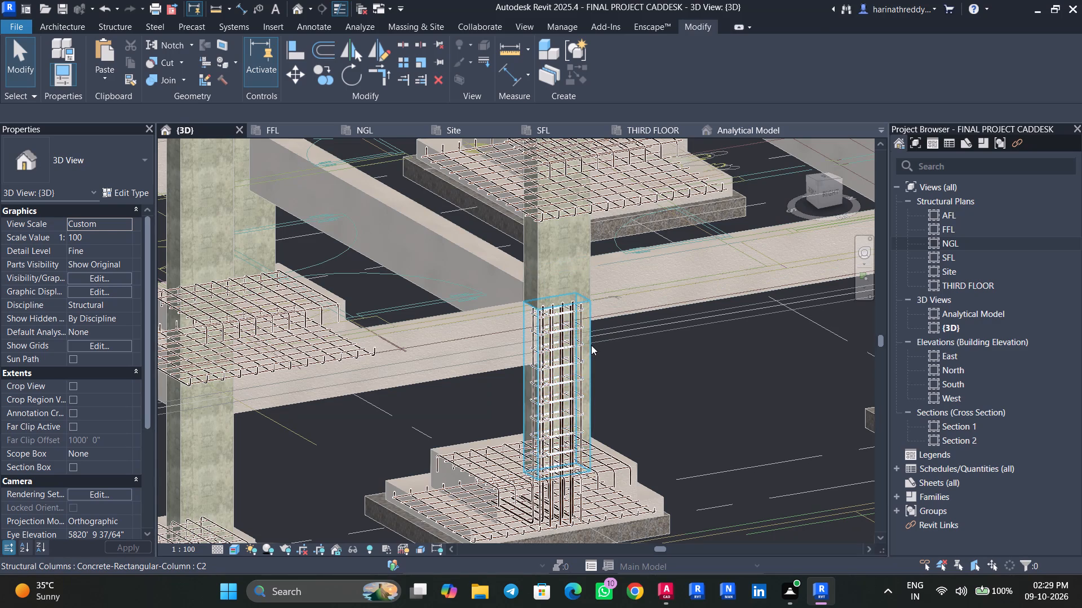
Check the column types below NGL at grid intersections C-8 and D-8.
{"action": "left_click", "coordinate": [591, 345]}
{"action": "scroll", "coordinate": [591, 345], "scroll_direction": "down", "scroll_amount": 7}
{"action": "middle_click_drag", "start_coordinate": [651, 451], "coordinate": [711, 453], "text": "shift"}
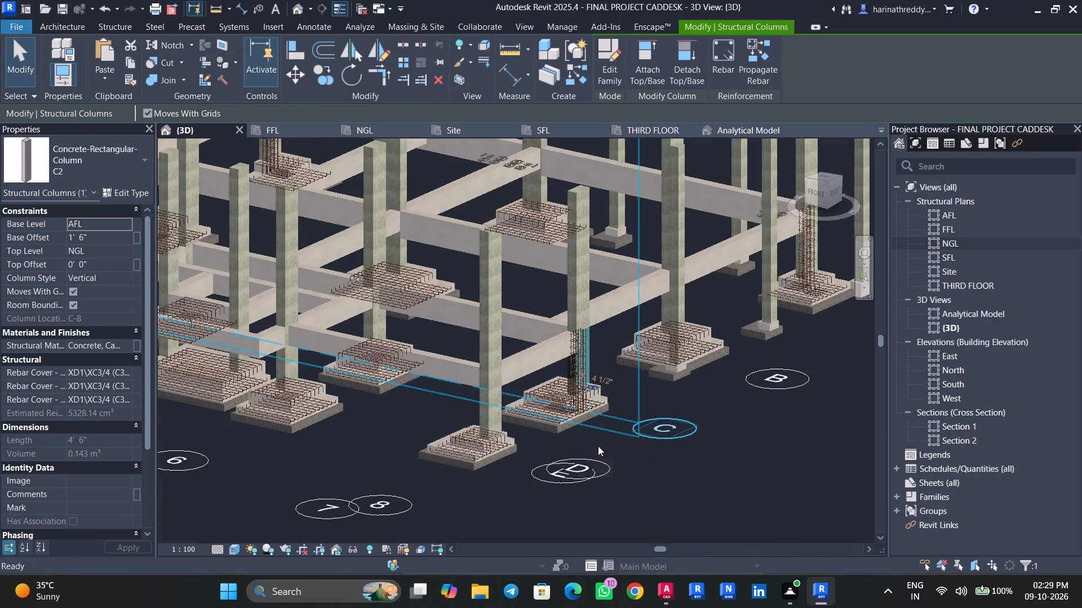
{"action": "middle_click_drag", "start_coordinate": [586, 454], "coordinate": [625, 467], "text": "shift"}
{"action": "scroll", "coordinate": [538, 421], "scroll_direction": "up", "scroll_amount": 3}
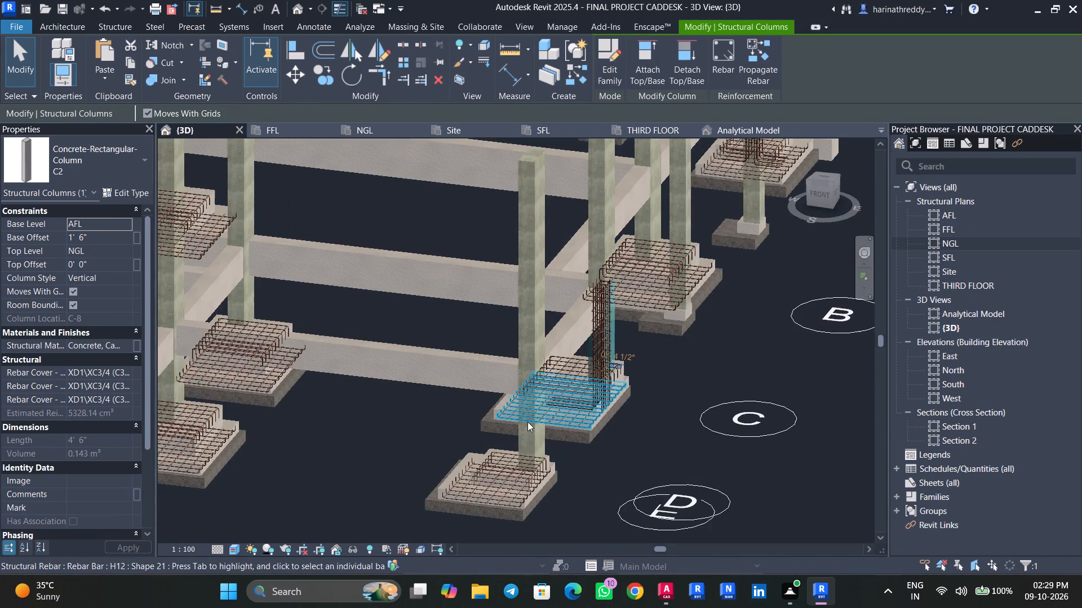
{"action": "key", "text": "Escape"}
{"action": "left_click", "coordinate": [527, 433]}
{"action": "scroll", "coordinate": [527, 434], "scroll_direction": "down", "scroll_amount": 3}
{"action": "middle_click_drag", "start_coordinate": [728, 455], "coordinate": [658, 453], "text": "shift"}
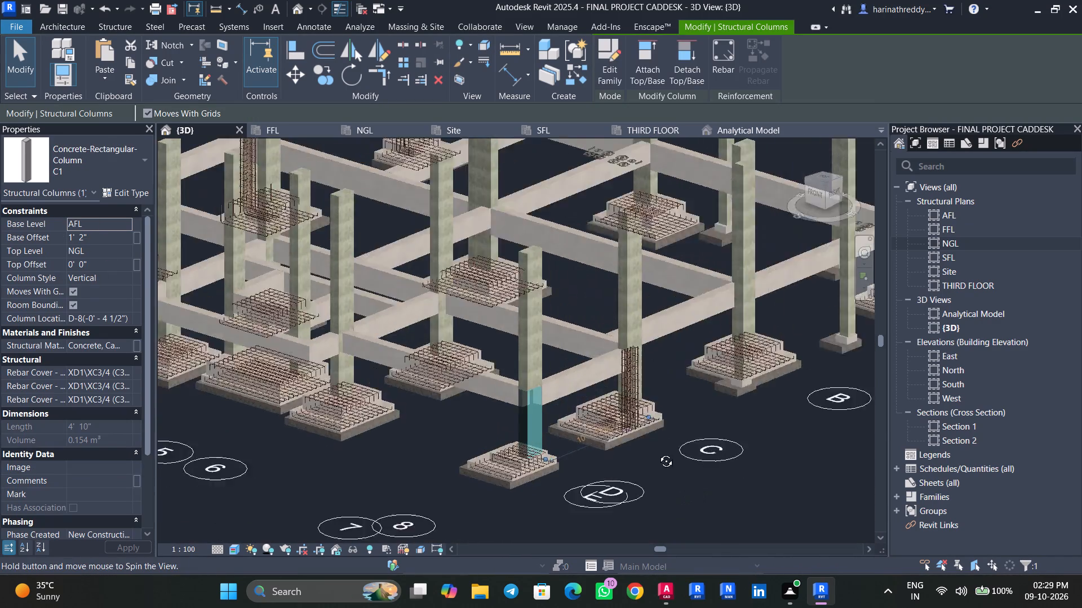
{"action": "middle_click_drag", "start_coordinate": [658, 453], "coordinate": [632, 455], "text": "shift"}
Propagate the reinforcement of the C1 column at A-1 to the C1 column at D-8, aligning by host.
{"action": "middle_click_drag", "start_coordinate": [745, 473], "coordinate": [403, 454]}
{"action": "scroll", "coordinate": [725, 374], "scroll_direction": "up", "scroll_amount": 2}
{"action": "scroll", "coordinate": [726, 370], "scroll_direction": "down", "scroll_amount": 1}
{"action": "scroll", "coordinate": [727, 369], "scroll_direction": "up", "scroll_amount": 2}
{"action": "middle_click_drag", "start_coordinate": [739, 404], "coordinate": [633, 406], "text": "shift"}
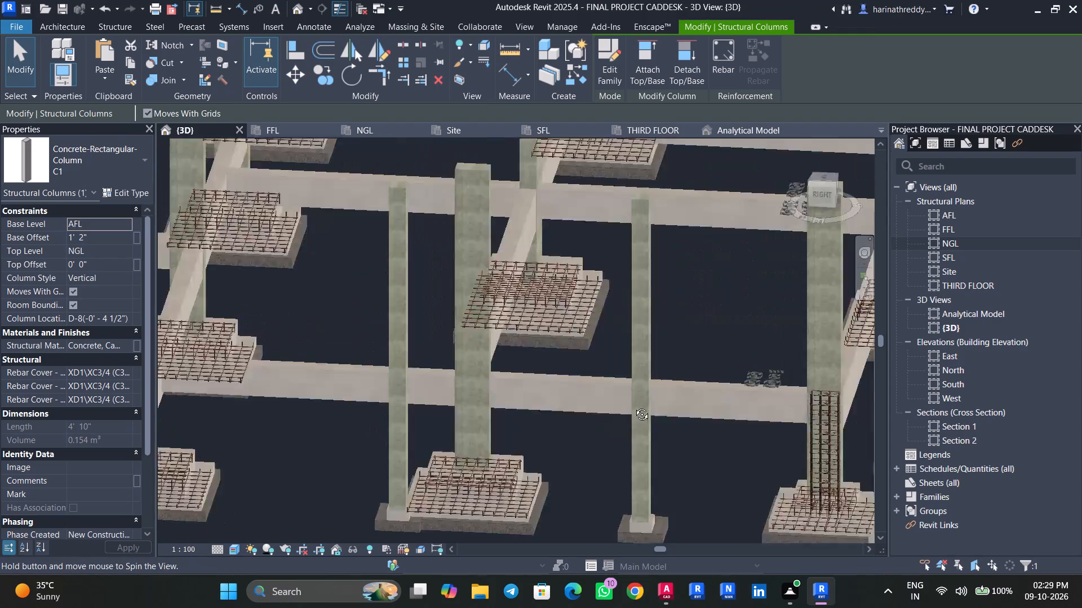
{"action": "middle_click_drag", "start_coordinate": [633, 406], "coordinate": [501, 413], "text": "shift"}
{"action": "middle_click_drag", "start_coordinate": [709, 456], "coordinate": [810, 79]}
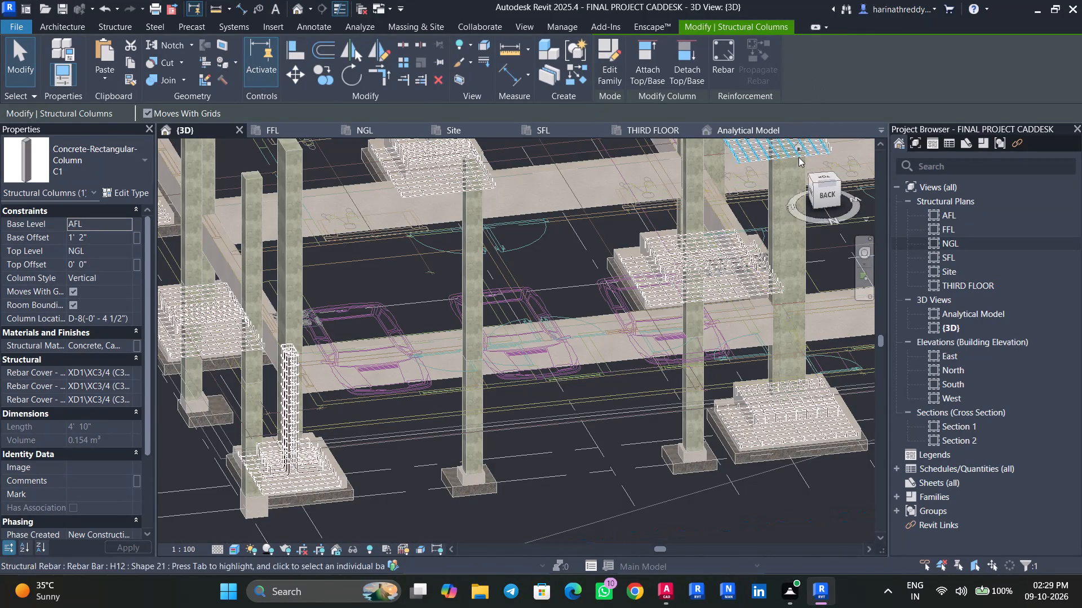
{"action": "scroll", "coordinate": [803, 476], "scroll_direction": "up", "scroll_amount": 3}
{"action": "scroll", "coordinate": [800, 477], "scroll_direction": "down", "scroll_amount": 1}
{"action": "scroll", "coordinate": [800, 477], "scroll_direction": "up", "scroll_amount": 1}
{"action": "middle_click_drag", "start_coordinate": [784, 468], "coordinate": [771, 463], "text": "shift"}
{"action": "middle_click_drag", "start_coordinate": [785, 479], "coordinate": [457, 436]}
{"action": "middle_click_drag", "start_coordinate": [677, 437], "coordinate": [393, 442]}
{"action": "middle_click_drag", "start_coordinate": [656, 451], "coordinate": [546, 474]}
{"action": "scroll", "coordinate": [697, 274], "scroll_direction": "up", "scroll_amount": 1}
{"action": "scroll", "coordinate": [697, 274], "scroll_direction": "down", "scroll_amount": 2}
{"action": "scroll", "coordinate": [697, 274], "scroll_direction": "up", "scroll_amount": 3}
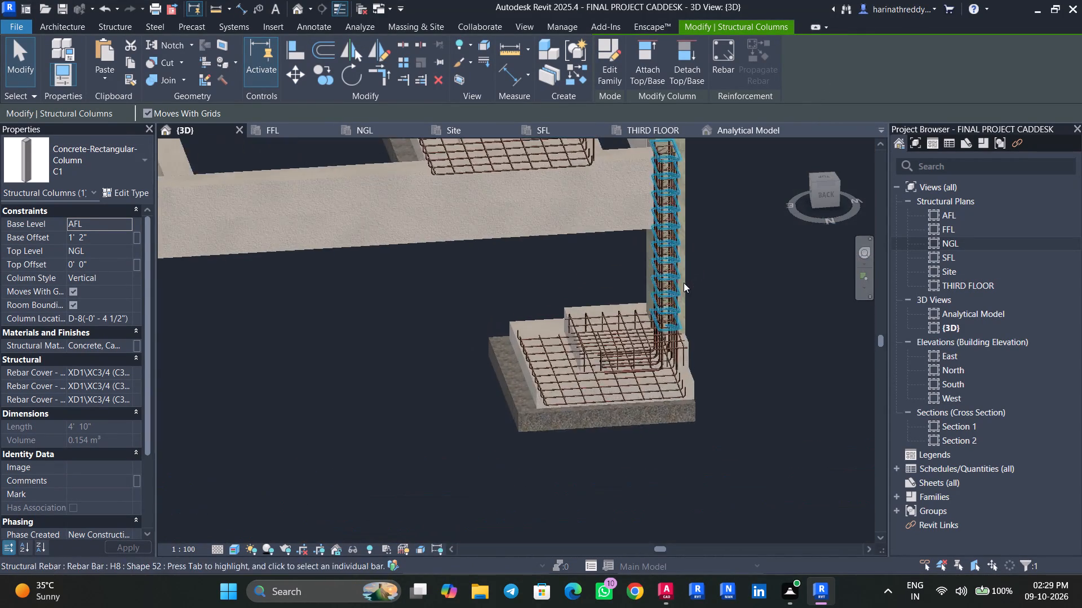
{"action": "scroll", "coordinate": [684, 283], "scroll_direction": "up", "scroll_amount": 1}
{"action": "left_click", "coordinate": [688, 267]}
{"action": "scroll", "coordinate": [688, 267], "scroll_direction": "down", "scroll_amount": 8}
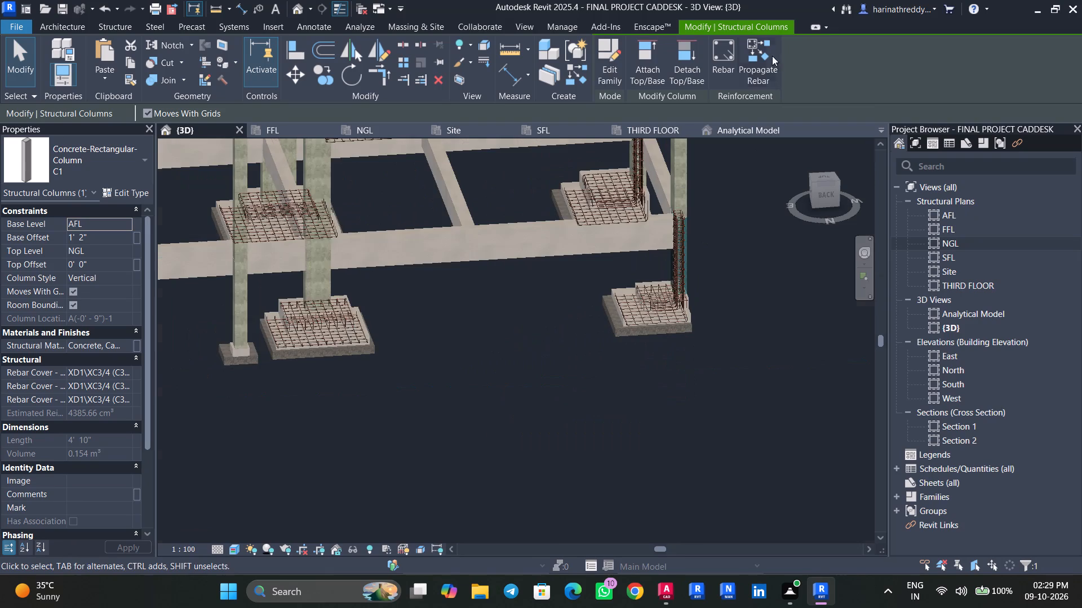
{"action": "left_click", "coordinate": [772, 56]}
{"action": "scroll", "coordinate": [756, 372], "scroll_direction": "down", "scroll_amount": 8}
{"action": "middle_click_drag", "start_coordinate": [649, 419], "coordinate": [893, 418], "text": "shift"}
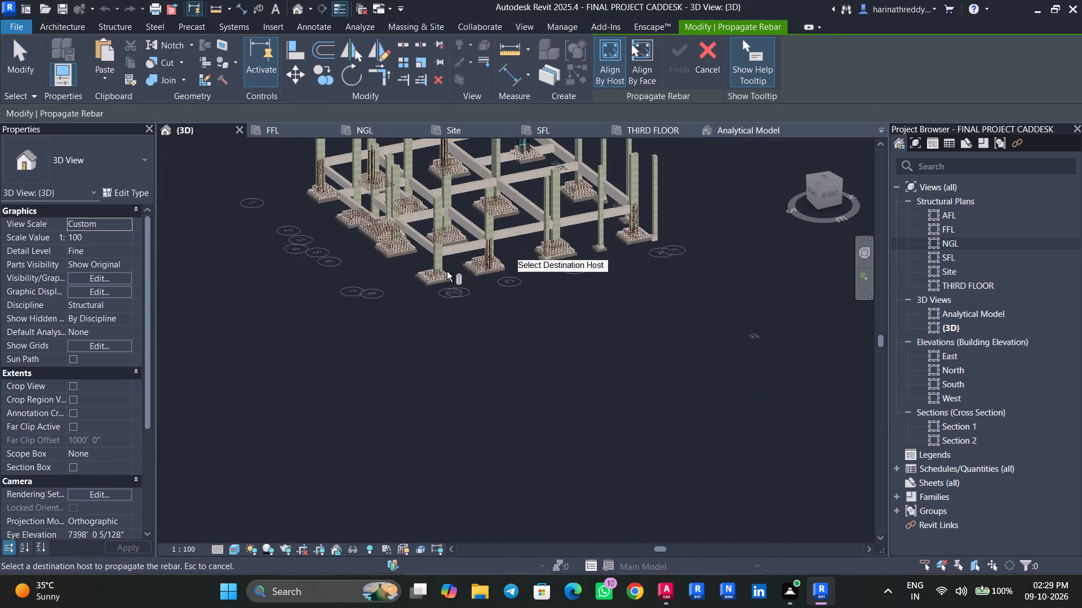
{"action": "scroll", "coordinate": [407, 276], "scroll_direction": "up", "scroll_amount": 1}
{"action": "scroll", "coordinate": [407, 276], "scroll_direction": "down", "scroll_amount": 1}
{"action": "scroll", "coordinate": [407, 276], "scroll_direction": "up", "scroll_amount": 1}
{"action": "scroll", "coordinate": [407, 276], "scroll_direction": "down", "scroll_amount": 1}
{"action": "scroll", "coordinate": [407, 276], "scroll_direction": "up", "scroll_amount": 3}
{"action": "scroll", "coordinate": [427, 264], "scroll_direction": "down", "scroll_amount": 1}
{"action": "scroll", "coordinate": [427, 264], "scroll_direction": "up", "scroll_amount": 6}
{"action": "left_click", "coordinate": [448, 251]}
{"action": "scroll", "coordinate": [448, 251], "scroll_direction": "up", "scroll_amount": 2}
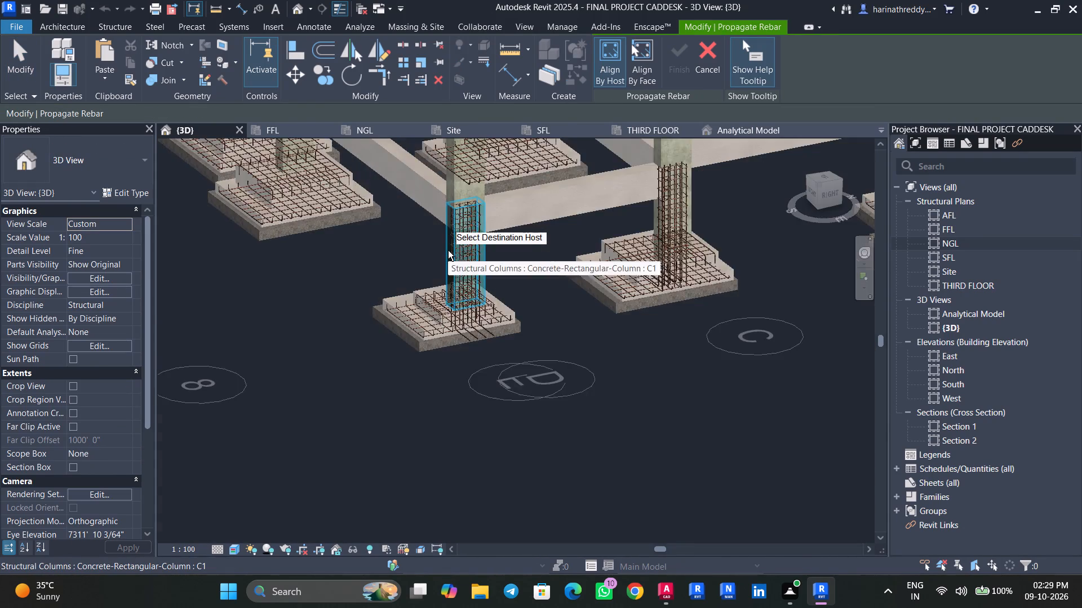
{"action": "scroll", "coordinate": [448, 251], "scroll_direction": "up", "scroll_amount": 6}
{"action": "left_click", "coordinate": [688, 60]}
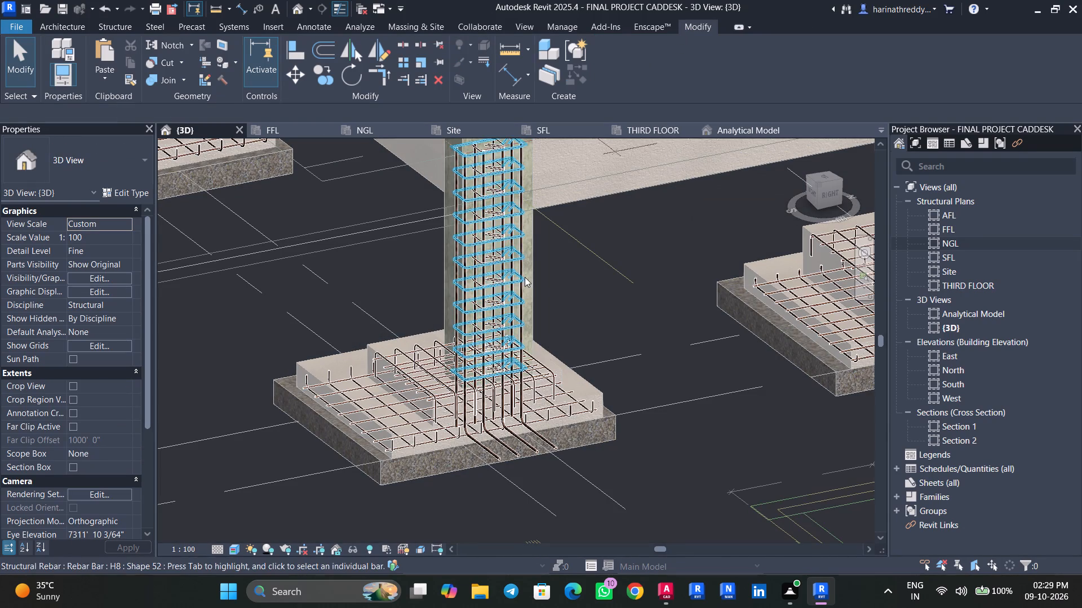
{"action": "key", "text": "Escape"}
In the NGL plan, mirror a copy of column D-8's outward-pointing L-shaped H16 set across the column's centreline toward the footing.
{"action": "scroll", "coordinate": [445, 278], "scroll_direction": "up", "scroll_amount": 3}
{"action": "left_click", "coordinate": [445, 276]}
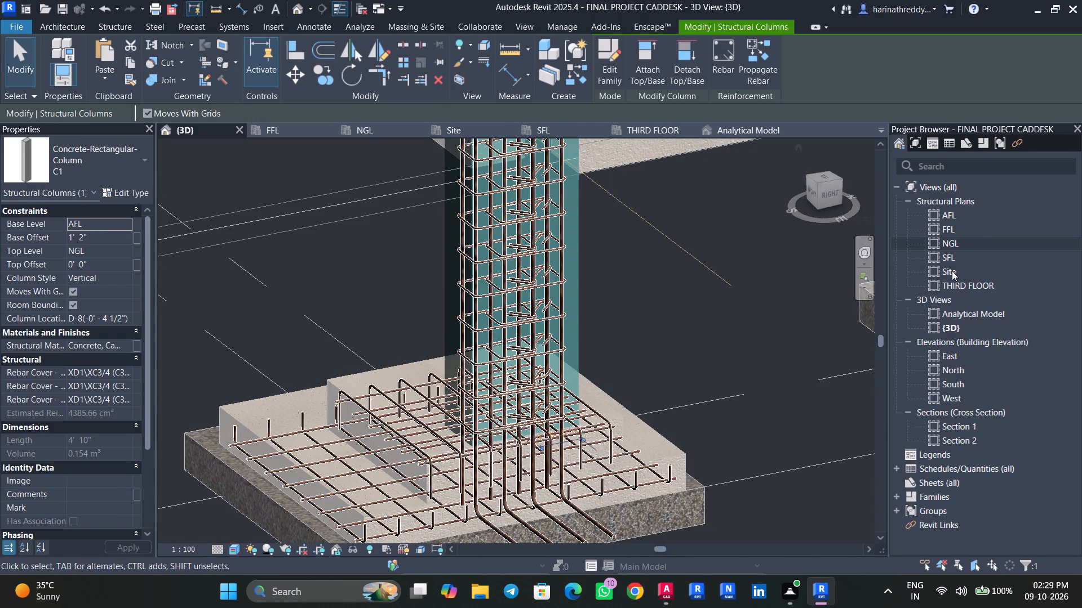
{"action": "double_click", "coordinate": [959, 242]}
{"action": "scroll", "coordinate": [663, 364], "scroll_direction": "down", "scroll_amount": 10}
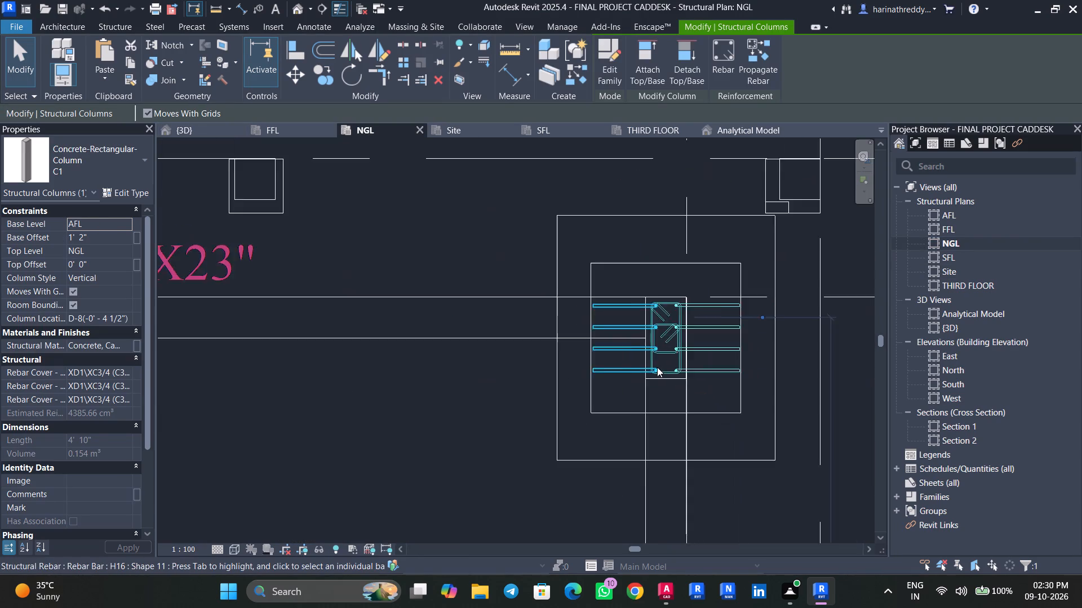
{"action": "scroll", "coordinate": [657, 367], "scroll_direction": "down", "scroll_amount": 4}
{"action": "scroll", "coordinate": [719, 391], "scroll_direction": "down", "scroll_amount": 5}
{"action": "middle_click_drag", "start_coordinate": [764, 395], "coordinate": [893, 269]}
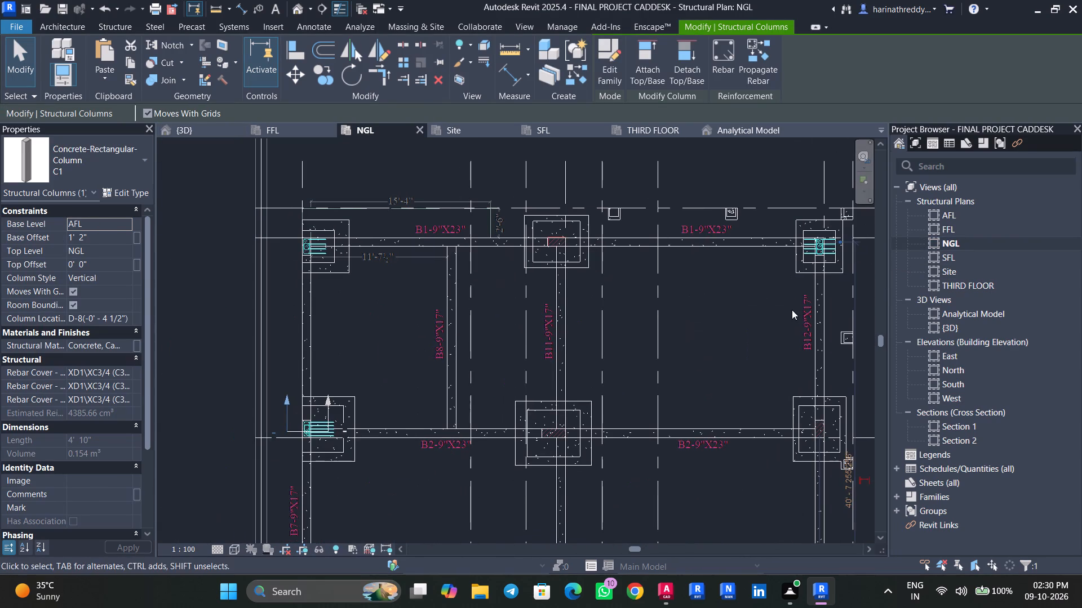
{"action": "middle_click_drag", "start_coordinate": [644, 316], "coordinate": [475, 92]}
{"action": "scroll", "coordinate": [475, 92], "scroll_direction": "down", "scroll_amount": 1}
{"action": "middle_click_drag", "start_coordinate": [663, 378], "coordinate": [657, 292]}
{"action": "scroll", "coordinate": [668, 410], "scroll_direction": "up", "scroll_amount": 7}
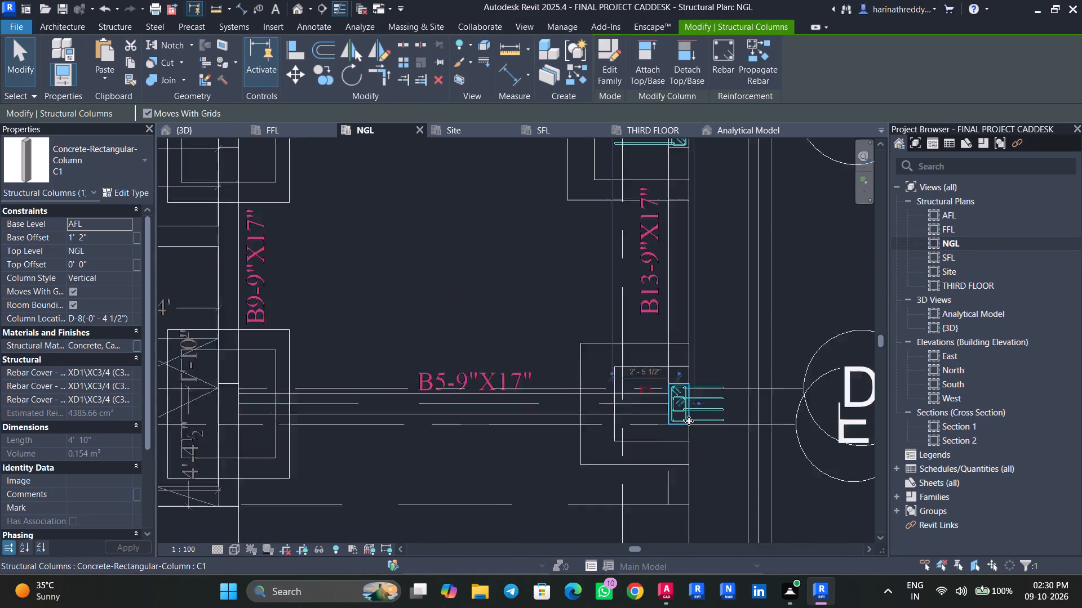
{"action": "scroll", "coordinate": [689, 421], "scroll_direction": "up", "scroll_amount": 3}
{"action": "scroll", "coordinate": [693, 417], "scroll_direction": "down", "scroll_amount": 1}
{"action": "scroll", "coordinate": [693, 417], "scroll_direction": "up", "scroll_amount": 8}
{"action": "key", "text": "Escape"}
{"action": "left_click", "coordinate": [684, 375]}
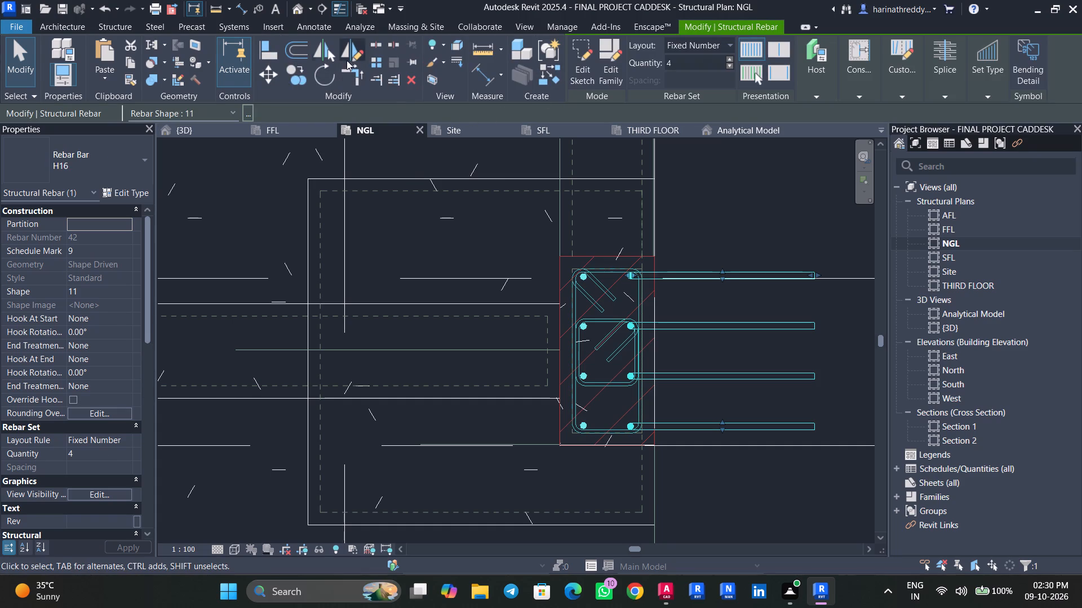
{"action": "left_click", "coordinate": [326, 55]}
{"action": "scroll", "coordinate": [604, 307], "scroll_direction": "up", "scroll_amount": 6}
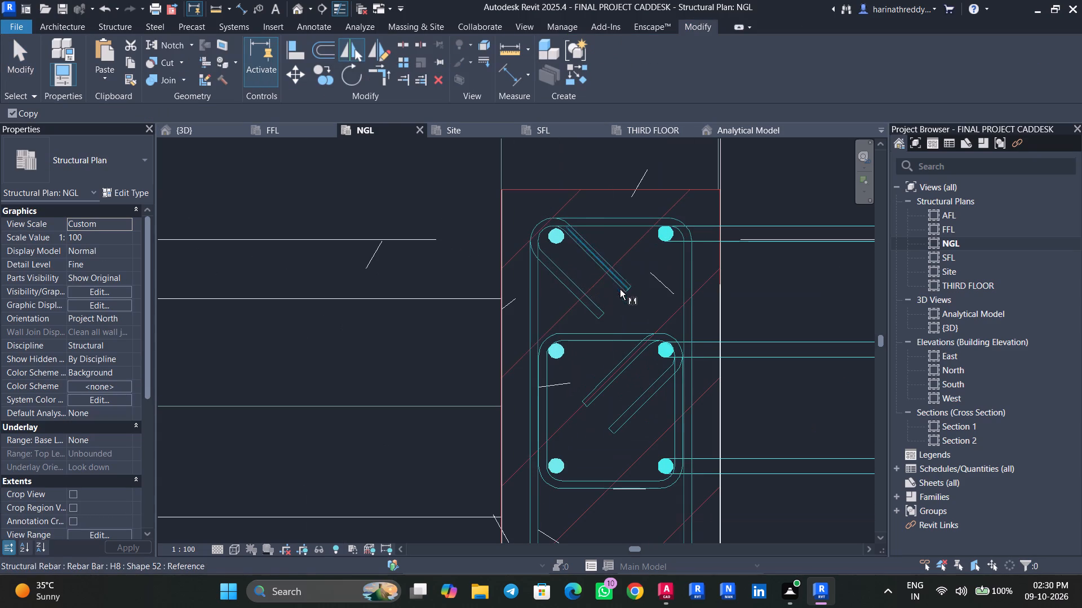
{"action": "left_click", "coordinate": [613, 302]}
{"action": "key", "text": "Escape"}
{"action": "key", "text": "Escape"}
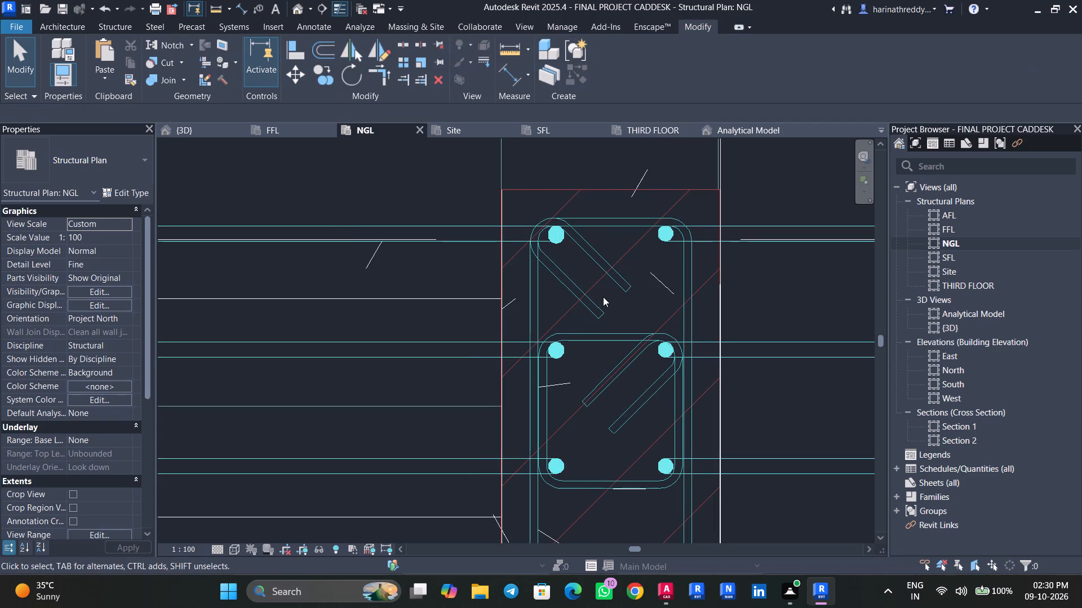
Delete the original L-shaped H16 set whose legs extend outside the footing at column D-8.
{"action": "left_click", "coordinate": [772, 234]}
{"action": "key", "text": "Delete"}
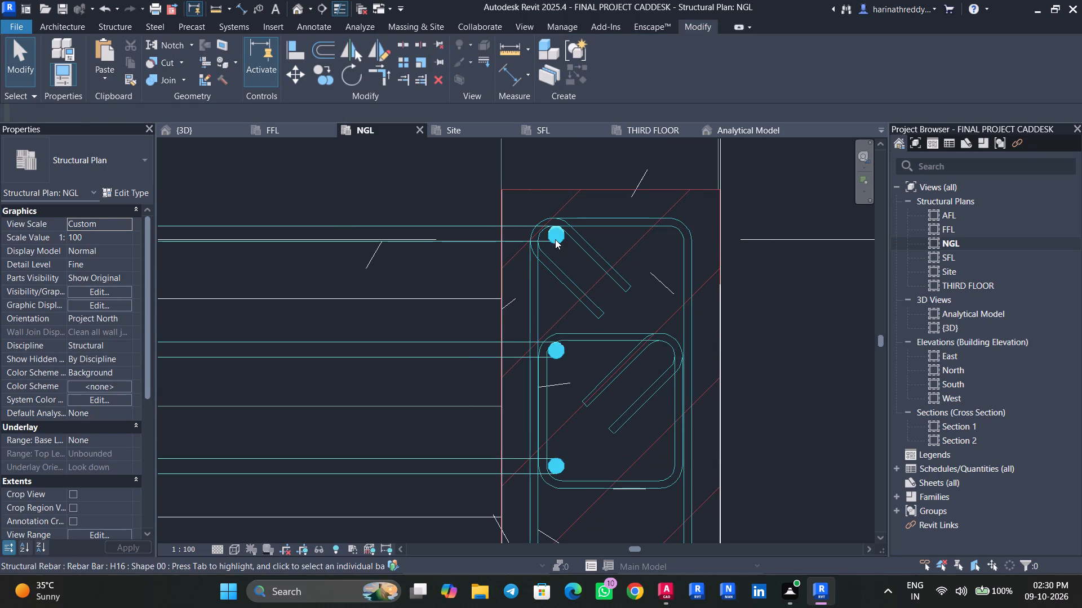
Mirror a copy of column D-8's straight H16 set across the column's centreline to its outer face.
{"action": "key", "text": "Tab"}
{"action": "left_click", "coordinate": [558, 236]}
{"action": "scroll", "coordinate": [558, 236], "scroll_direction": "down", "scroll_amount": 6}
{"action": "left_click", "coordinate": [323, 58]}
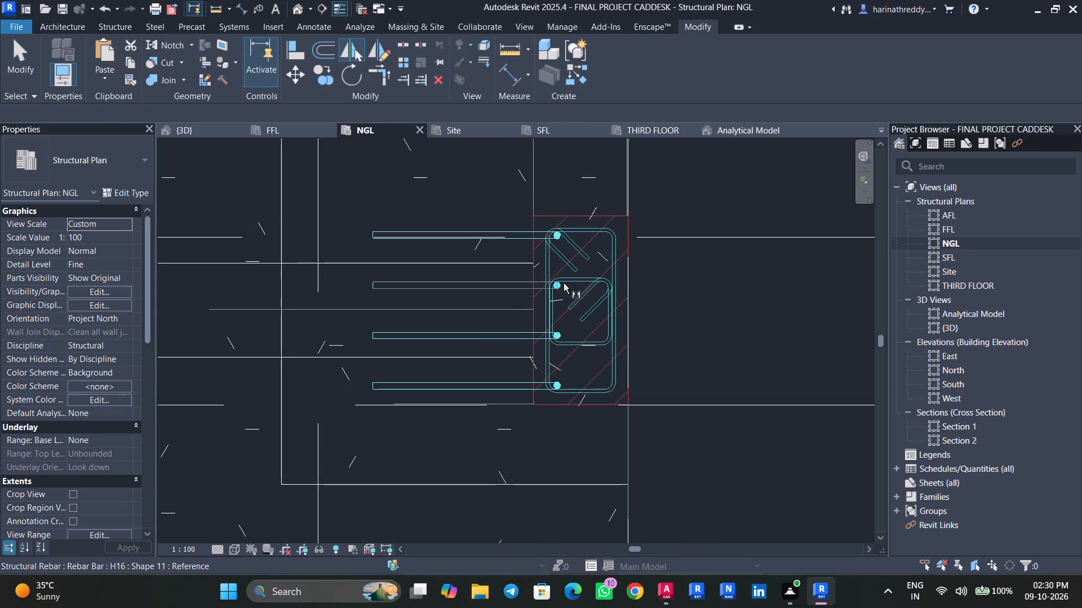
{"action": "scroll", "coordinate": [584, 299], "scroll_direction": "up", "scroll_amount": 4}
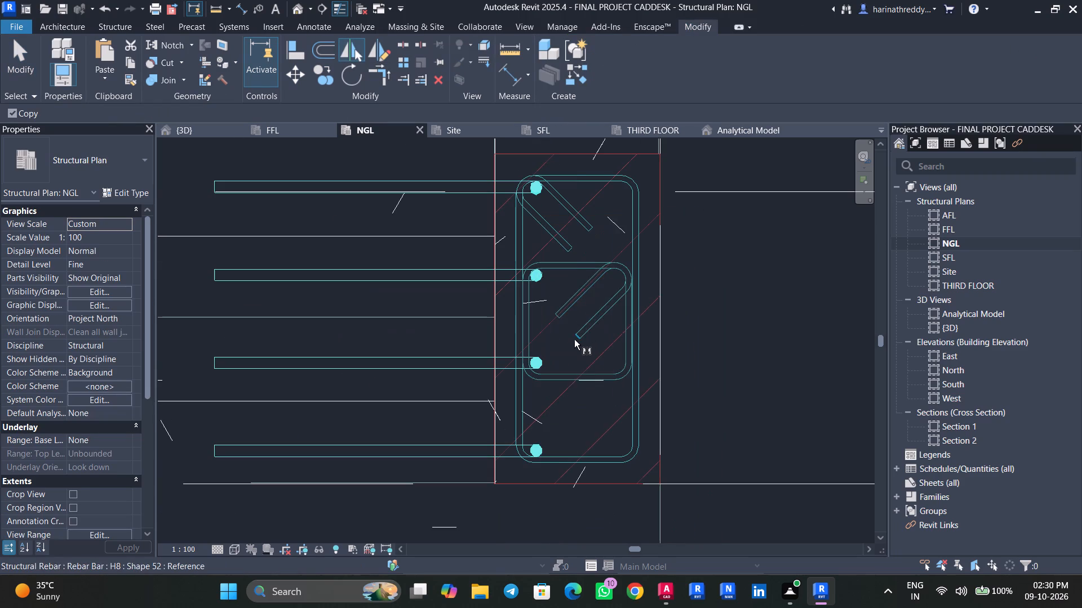
{"action": "left_click", "coordinate": [579, 387]}
{"action": "key", "text": "Escape"}
{"action": "key", "text": "Escape"}
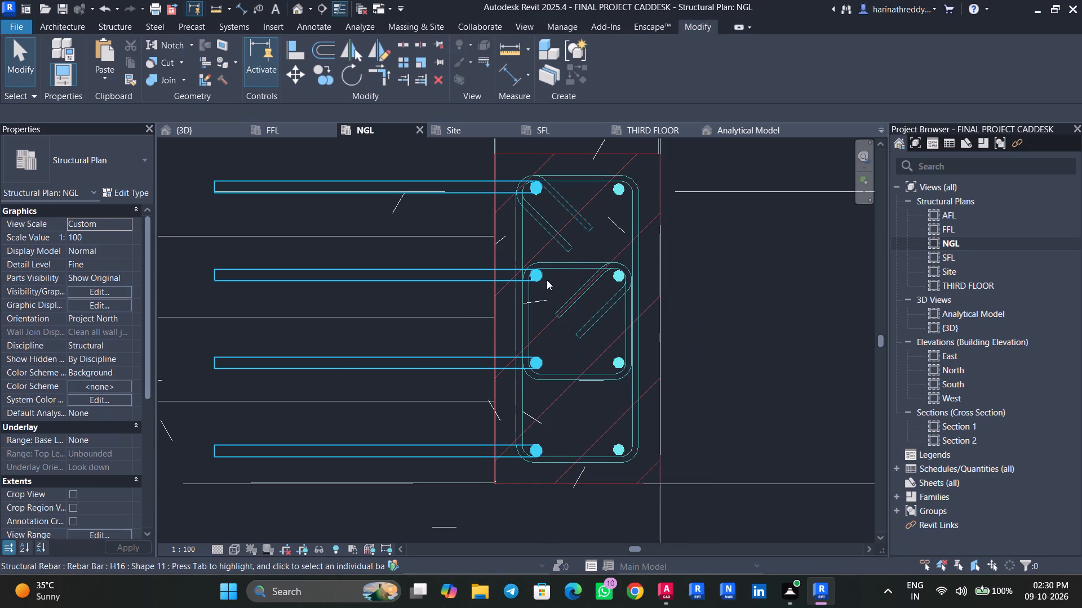
Delete the original straight H16 set overlapping the mirrored L-shaped bars at column D-8.
{"action": "key", "text": "Tab"}
{"action": "left_click", "coordinate": [542, 276]}
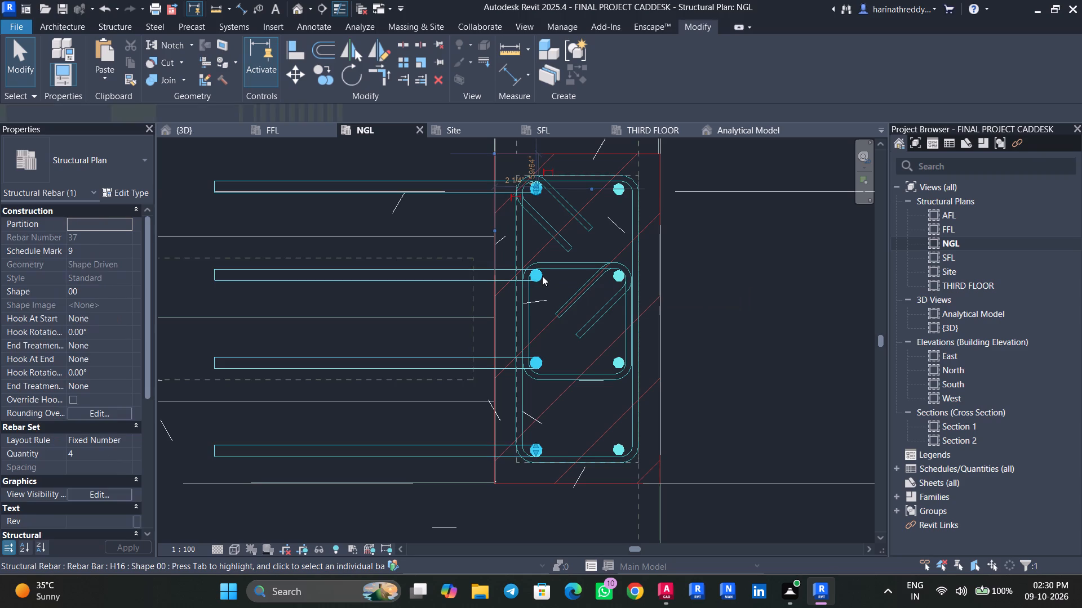
{"action": "key", "text": "Delete"}
Save the project with the rearranged column D-8 bars.
{"action": "scroll", "coordinate": [666, 293], "scroll_direction": "down", "scroll_amount": 5}
{"action": "key", "text": "ctrl+s"}
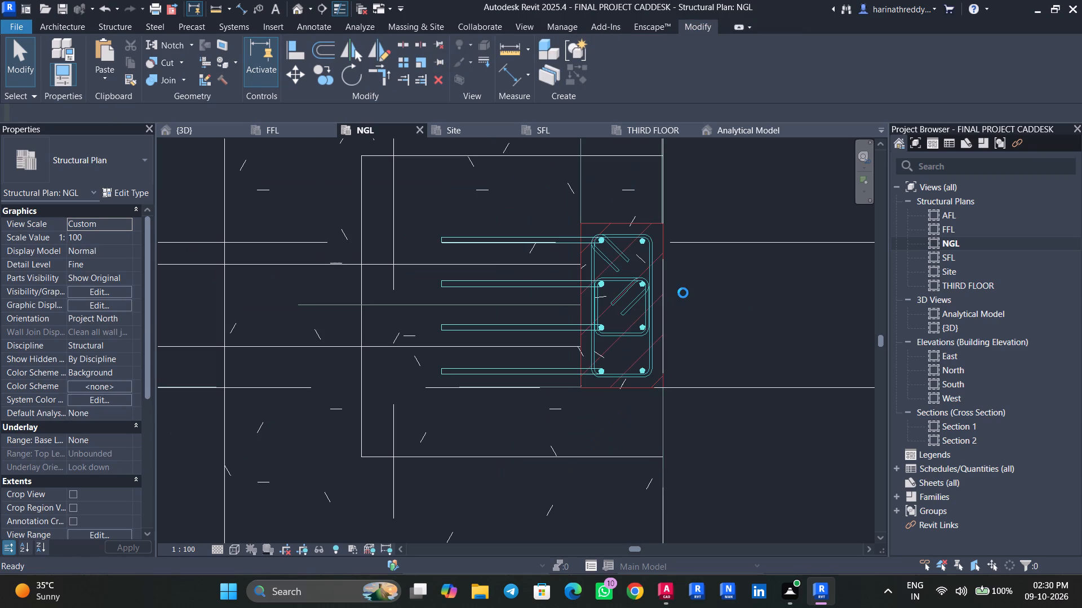
Review the rearranged H16 bars at column D-8 in the 3D view.
{"action": "scroll", "coordinate": [693, 305], "scroll_direction": "down", "scroll_amount": 3}
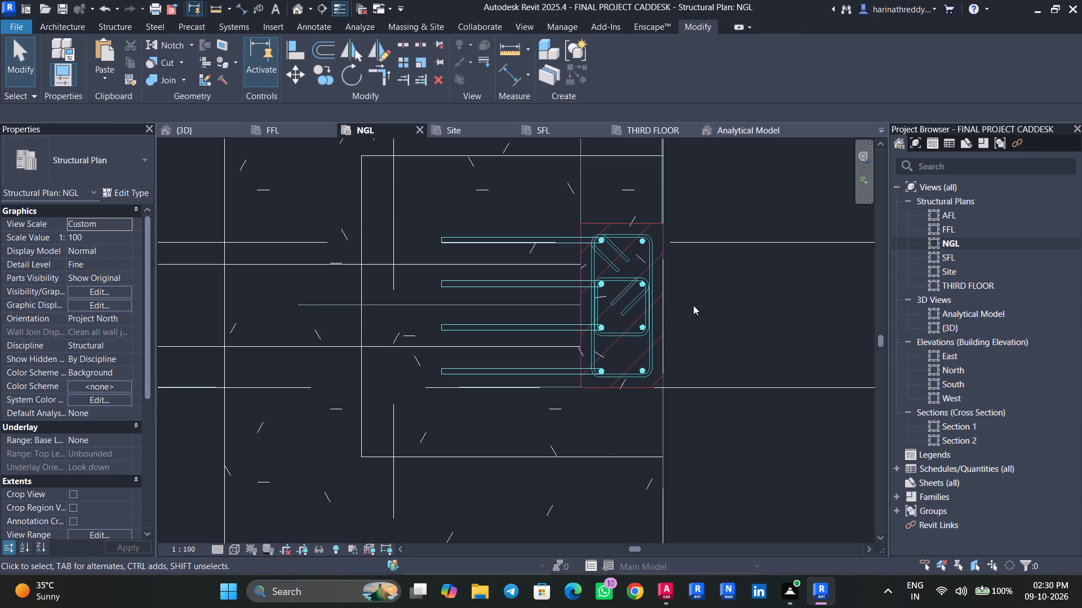
{"action": "scroll", "coordinate": [693, 305], "scroll_direction": "down", "scroll_amount": 9}
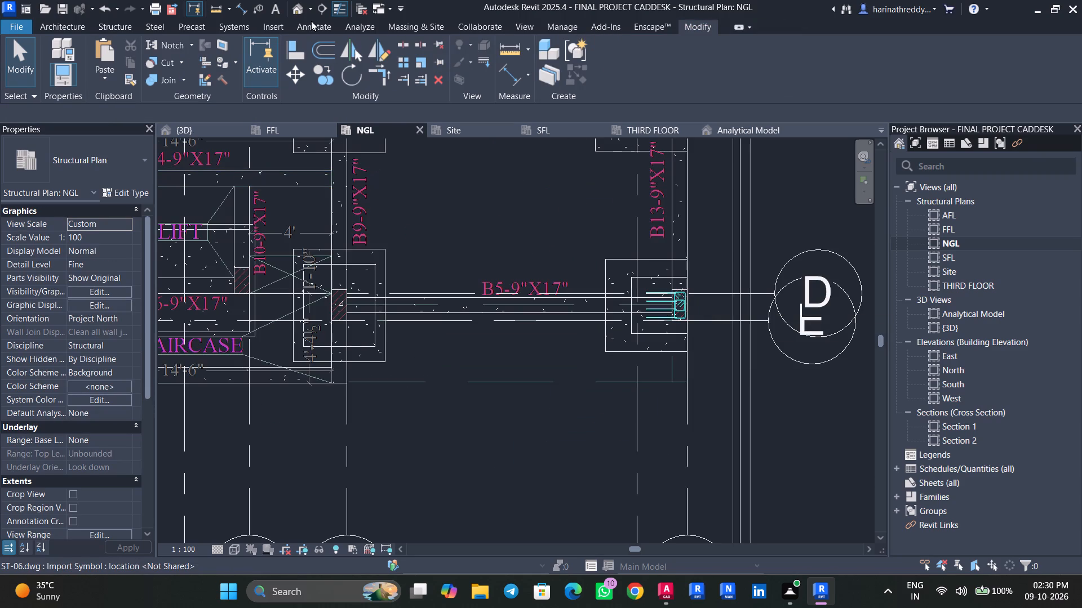
{"action": "left_click", "coordinate": [299, 15]}
{"action": "scroll", "coordinate": [660, 289], "scroll_direction": "down", "scroll_amount": 4}
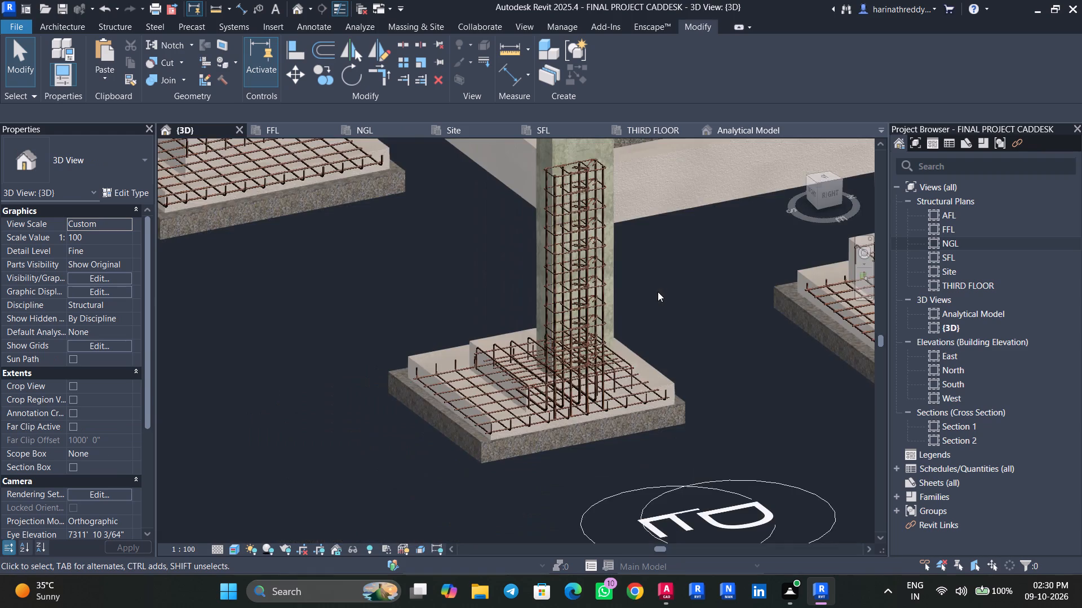
{"action": "middle_click_drag", "start_coordinate": [666, 306], "coordinate": [722, 267], "text": "shift"}
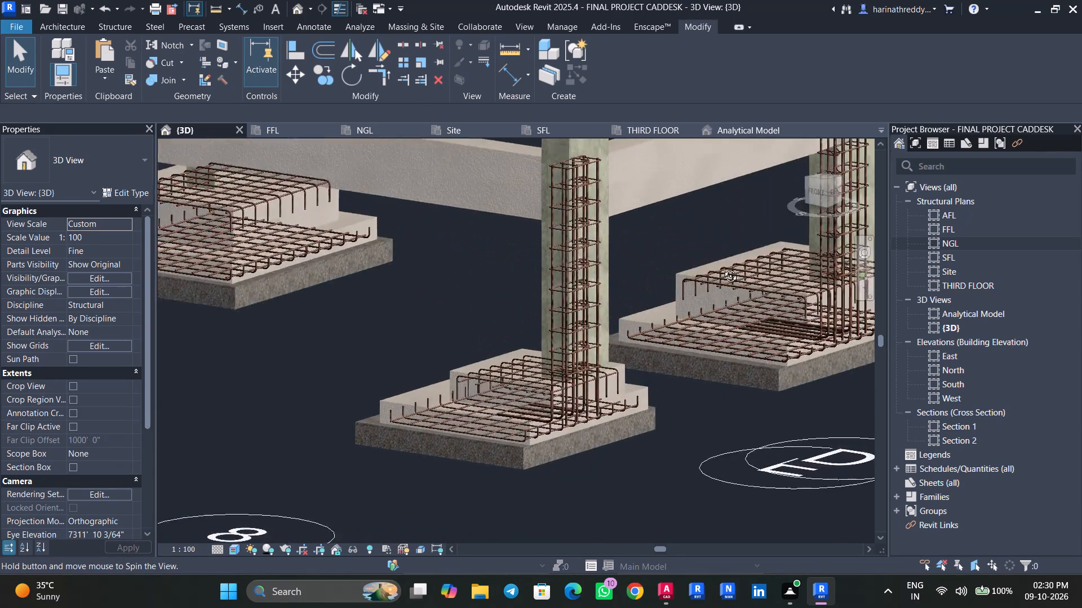
{"action": "middle_click_drag", "start_coordinate": [722, 267], "coordinate": [750, 292], "text": "shift"}
Check the column types of the unreinforced columns at D-3 and D-2.
{"action": "scroll", "coordinate": [406, 310], "scroll_direction": "down", "scroll_amount": 9}
{"action": "middle_click_drag", "start_coordinate": [360, 312], "coordinate": [615, 379]}
{"action": "scroll", "coordinate": [419, 364], "scroll_direction": "up", "scroll_amount": 1}
{"action": "scroll", "coordinate": [419, 364], "scroll_direction": "down", "scroll_amount": 1}
{"action": "scroll", "coordinate": [419, 364], "scroll_direction": "up", "scroll_amount": 2}
{"action": "scroll", "coordinate": [419, 364], "scroll_direction": "down", "scroll_amount": 1}
{"action": "scroll", "coordinate": [419, 364], "scroll_direction": "up", "scroll_amount": 11}
{"action": "scroll", "coordinate": [348, 364], "scroll_direction": "up", "scroll_amount": 1}
{"action": "scroll", "coordinate": [348, 364], "scroll_direction": "down", "scroll_amount": 2}
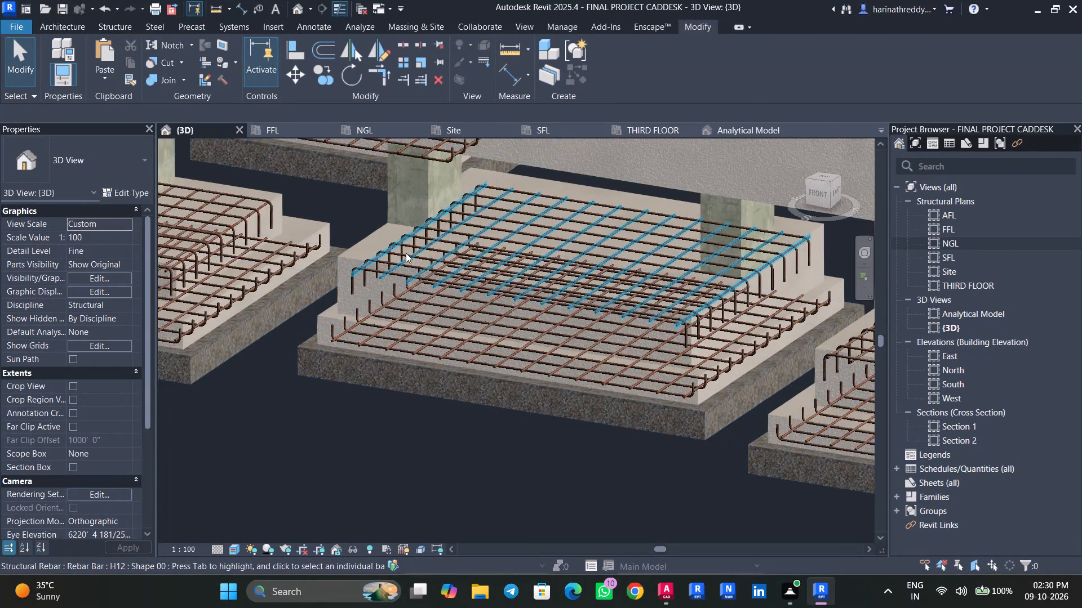
{"action": "left_click", "coordinate": [425, 189]}
{"action": "middle_click_drag", "start_coordinate": [429, 197], "coordinate": [459, 328]}
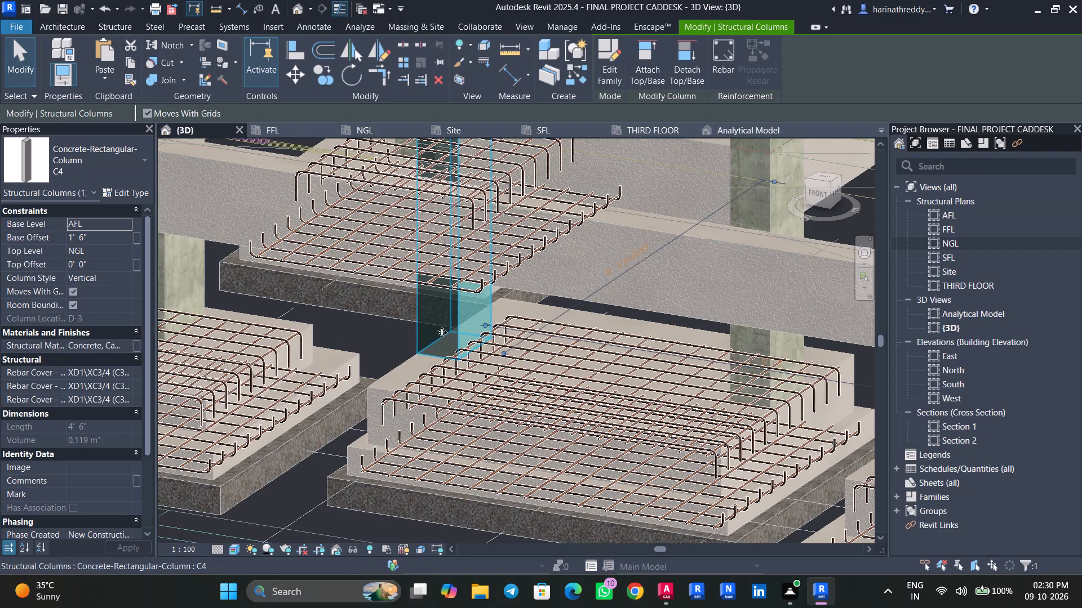
{"action": "key", "text": "Escape"}
{"action": "middle_click_drag", "start_coordinate": [399, 329], "coordinate": [696, 385]}
{"action": "left_click", "coordinate": [441, 332]}
{"action": "scroll", "coordinate": [441, 332], "scroll_direction": "down", "scroll_amount": 6}
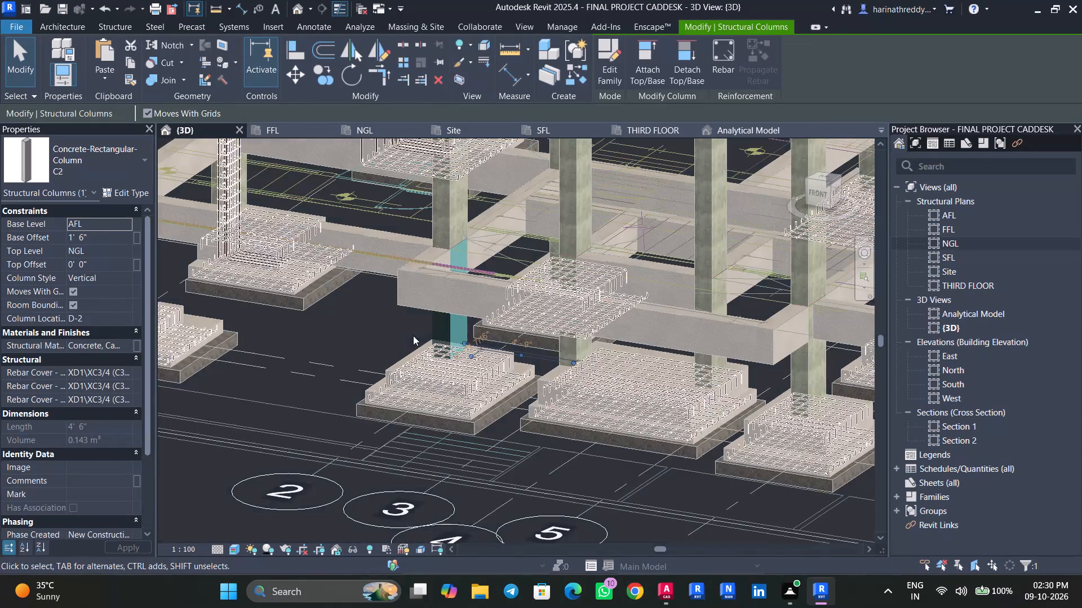
{"action": "middle_click_drag", "start_coordinate": [340, 347], "coordinate": [503, 340]}
{"action": "middle_click_drag", "start_coordinate": [441, 355], "coordinate": [476, 363], "text": "shift"}
{"action": "scroll", "coordinate": [359, 287], "scroll_direction": "down", "scroll_amount": 4}
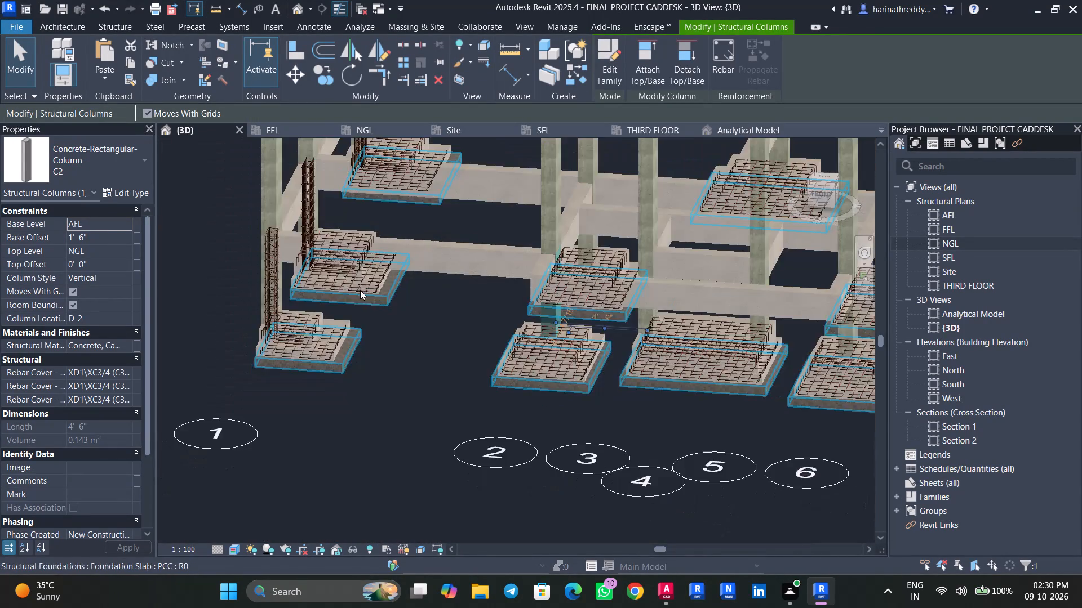
Inspect the reinforced corner columns at A-7 and near A-1 for their type and rebar.
{"action": "scroll", "coordinate": [360, 290], "scroll_direction": "down", "scroll_amount": 2}
{"action": "middle_click_drag", "start_coordinate": [389, 310], "coordinate": [309, 422]}
{"action": "scroll", "coordinate": [626, 251], "scroll_direction": "up", "scroll_amount": 11}
{"action": "middle_click_drag", "start_coordinate": [657, 299], "coordinate": [379, 223]}
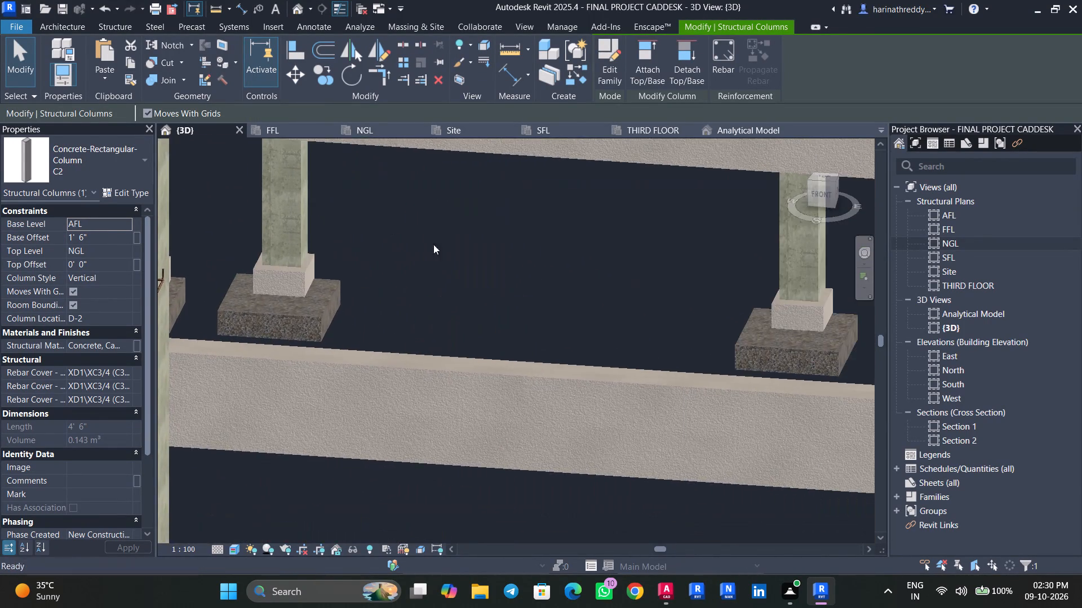
{"action": "middle_click_drag", "start_coordinate": [551, 265], "coordinate": [324, 234]}
{"action": "scroll", "coordinate": [418, 252], "scroll_direction": "down", "scroll_amount": 6}
{"action": "middle_click_drag", "start_coordinate": [442, 272], "coordinate": [491, 290], "text": "shift"}
{"action": "scroll", "coordinate": [491, 293], "scroll_direction": "up", "scroll_amount": 1, "text": "shift"}
{"action": "middle_click_drag", "start_coordinate": [464, 293], "coordinate": [644, 368]}
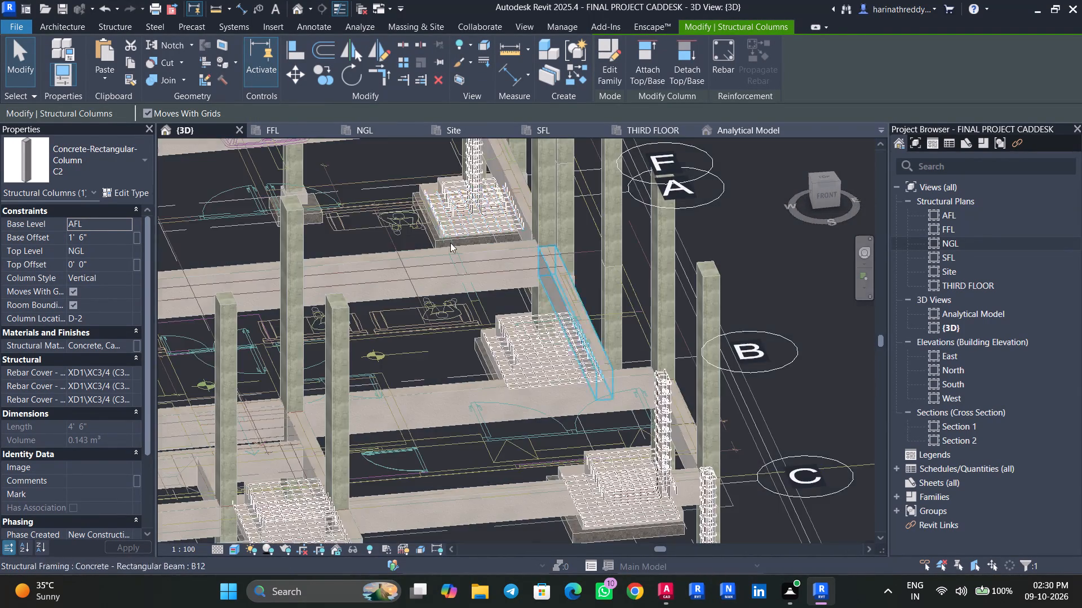
{"action": "scroll", "coordinate": [457, 159], "scroll_direction": "up", "scroll_amount": 5}
{"action": "middle_click_drag", "start_coordinate": [453, 212], "coordinate": [453, 336]}
{"action": "scroll", "coordinate": [490, 226], "scroll_direction": "up", "scroll_amount": 5}
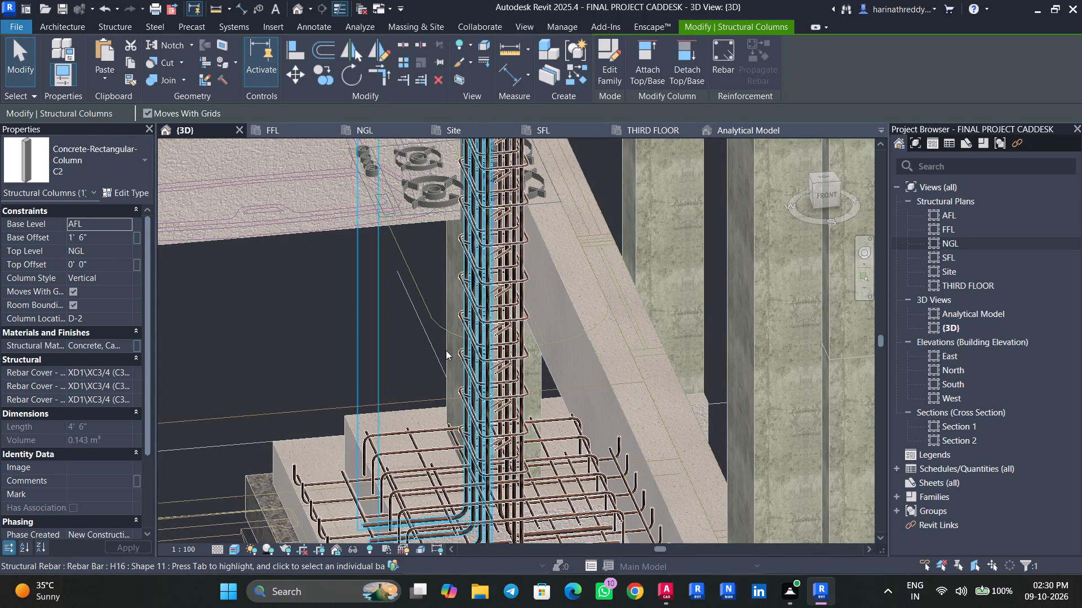
{"action": "key", "text": "Tab"}
{"action": "key", "text": "Tab"}
{"action": "key", "text": "Tab"}
{"action": "left_click", "coordinate": [449, 328]}
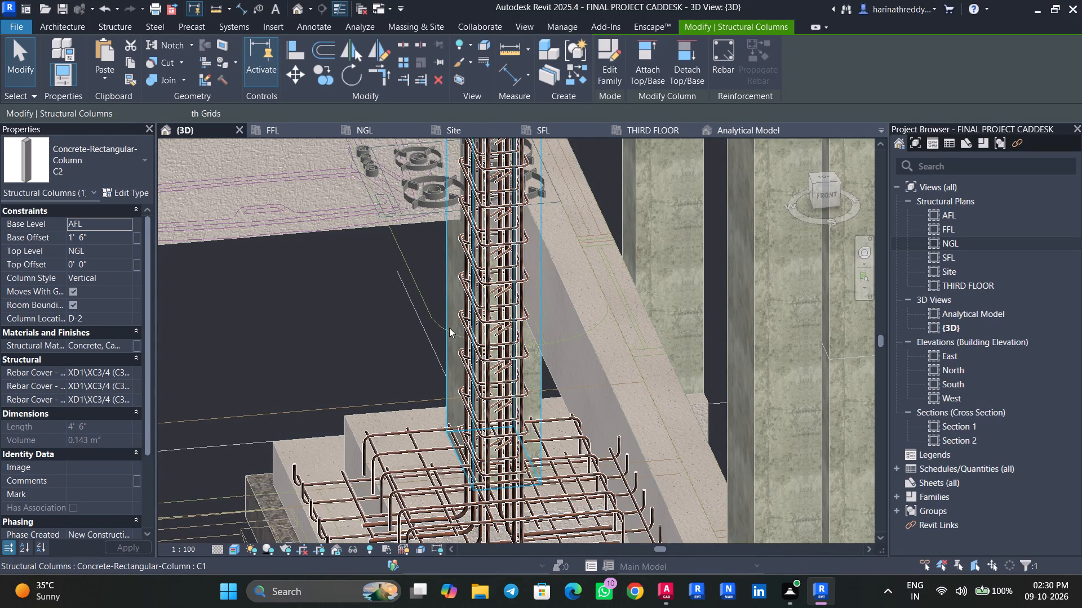
{"action": "scroll", "coordinate": [449, 327], "scroll_direction": "down", "scroll_amount": 1}
{"action": "scroll", "coordinate": [449, 327], "scroll_direction": "up", "scroll_amount": 1}
{"action": "scroll", "coordinate": [449, 328], "scroll_direction": "down", "scroll_amount": 11}
{"action": "middle_click_drag", "start_coordinate": [404, 338], "coordinate": [620, 263]}
{"action": "middle_click_drag", "start_coordinate": [318, 323], "coordinate": [559, 306]}
{"action": "scroll", "coordinate": [559, 311], "scroll_direction": "up", "scroll_amount": 1}
{"action": "middle_click_drag", "start_coordinate": [549, 311], "coordinate": [477, 312], "text": "shift"}
{"action": "middle_click_drag", "start_coordinate": [496, 327], "coordinate": [740, 427]}
{"action": "scroll", "coordinate": [278, 173], "scroll_direction": "up", "scroll_amount": 4}
{"action": "key", "text": "Escape"}
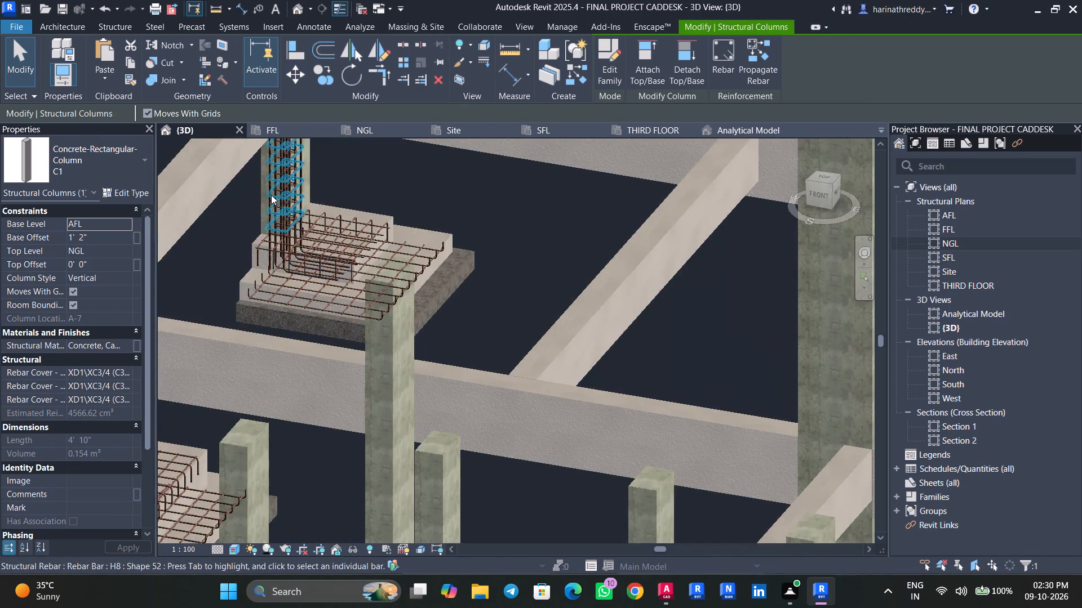
{"action": "scroll", "coordinate": [257, 194], "scroll_direction": "up", "scroll_amount": 4}
{"action": "left_click", "coordinate": [261, 188]}
{"action": "scroll", "coordinate": [261, 188], "scroll_direction": "down", "scroll_amount": 7}
{"action": "scroll", "coordinate": [261, 188], "scroll_direction": "up", "scroll_amount": 1}
{"action": "scroll", "coordinate": [261, 188], "scroll_direction": "down", "scroll_amount": 6}
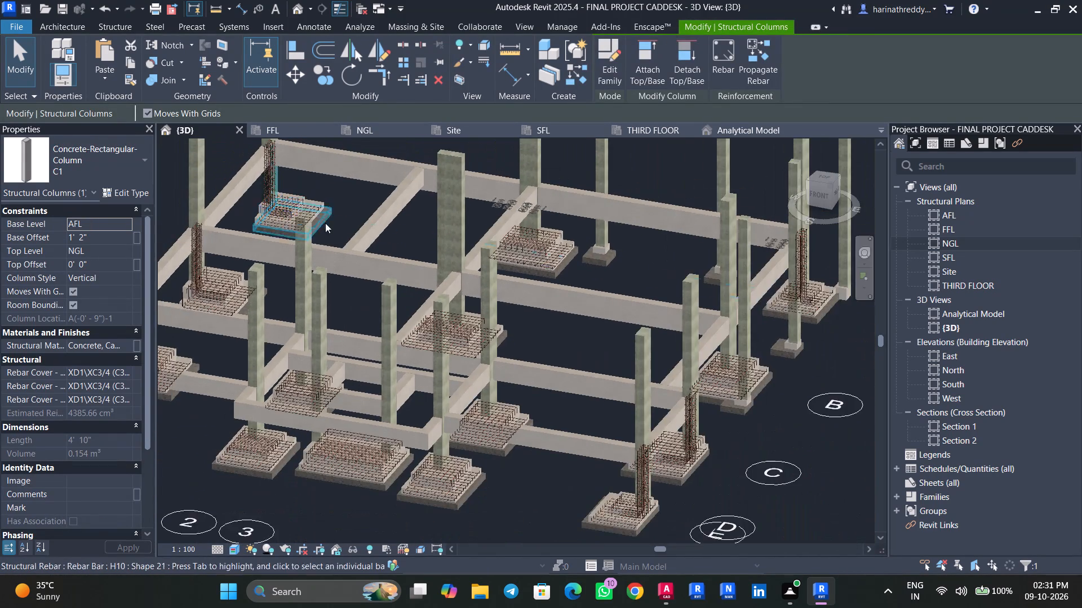
{"action": "middle_click_drag", "start_coordinate": [331, 225], "coordinate": [460, 182]}
{"action": "key", "text": "Escape"}
Check the column types of the unreinforced columns near B-4 and at A-4.
{"action": "middle_click_drag", "start_coordinate": [366, 332], "coordinate": [438, 375], "text": "shift"}
{"action": "middle_click_drag", "start_coordinate": [597, 316], "coordinate": [443, 221]}
{"action": "scroll", "coordinate": [554, 262], "scroll_direction": "up", "scroll_amount": 4}
{"action": "left_click", "coordinate": [488, 270]}
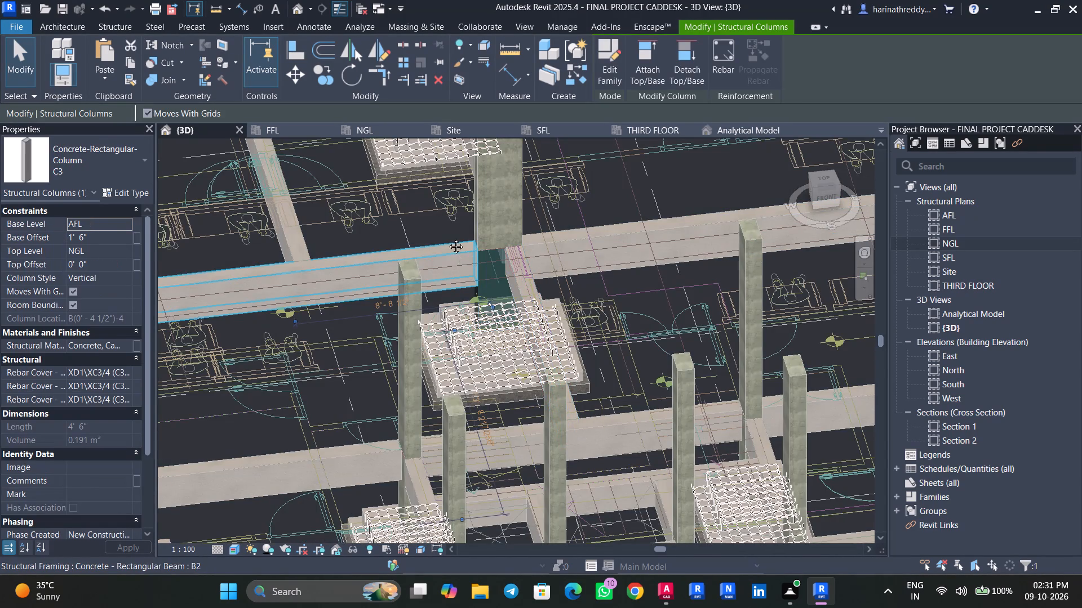
{"action": "middle_click_drag", "start_coordinate": [447, 238], "coordinate": [511, 379]}
{"action": "scroll", "coordinate": [499, 204], "scroll_direction": "up", "scroll_amount": 3}
{"action": "key", "text": "Escape"}
{"action": "left_click", "coordinate": [474, 218]}
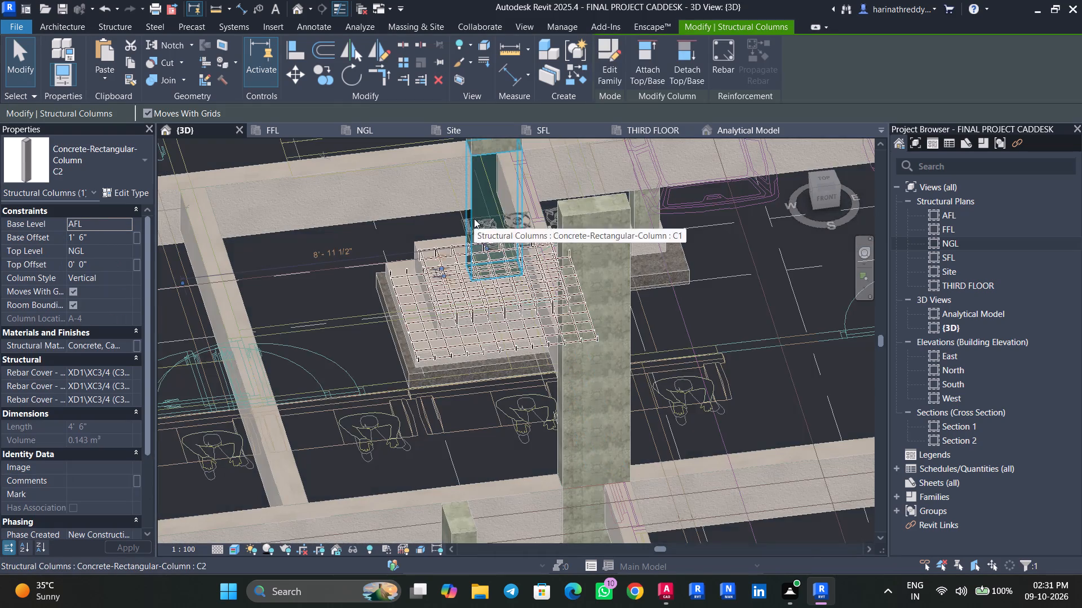
{"action": "scroll", "coordinate": [474, 218], "scroll_direction": "down", "scroll_amount": 7}
{"action": "middle_click_drag", "start_coordinate": [564, 254], "coordinate": [479, 120]}
{"action": "scroll", "coordinate": [716, 426], "scroll_direction": "up", "scroll_amount": 2}
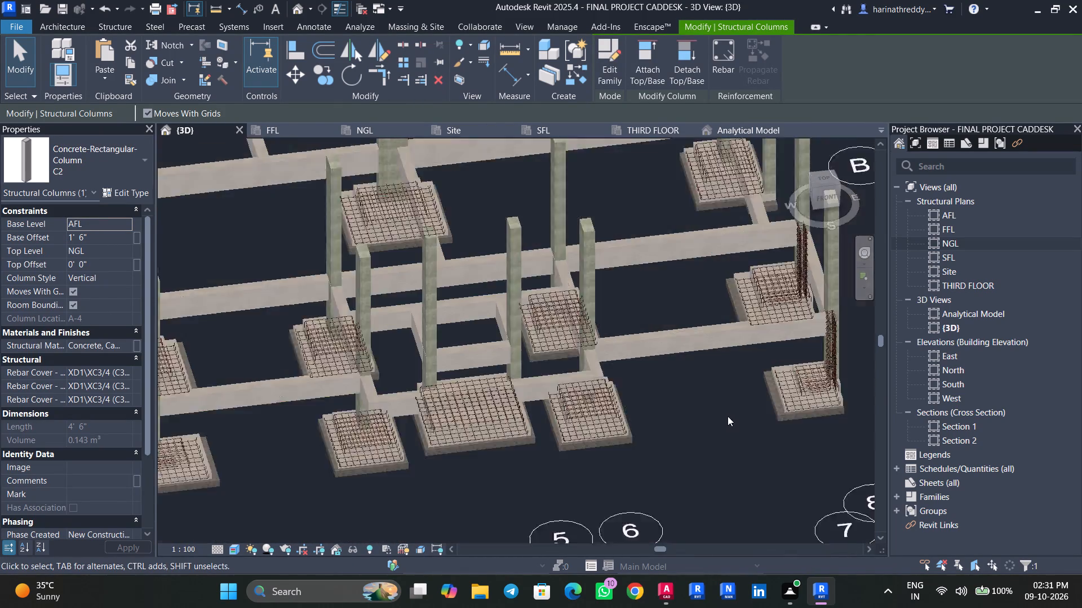
{"action": "scroll", "coordinate": [728, 416], "scroll_direction": "up", "scroll_amount": 3}
{"action": "middle_click_drag", "start_coordinate": [705, 406], "coordinate": [500, 473]}
{"action": "scroll", "coordinate": [679, 230], "scroll_direction": "up", "scroll_amount": 4}
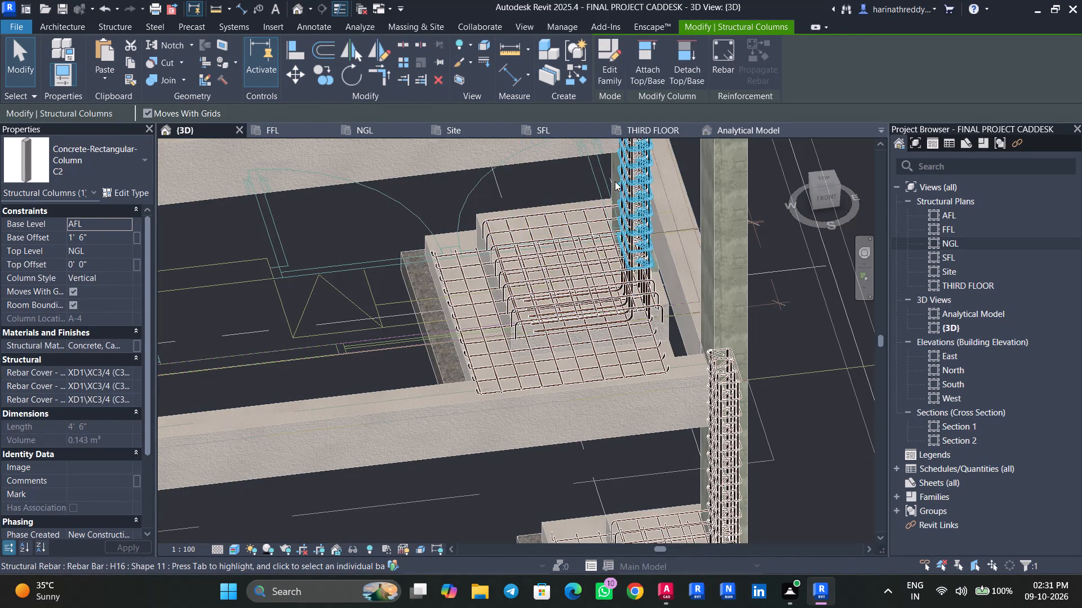
{"action": "scroll", "coordinate": [644, 339], "scroll_direction": "down", "scroll_amount": 10}
{"action": "middle_click_drag", "start_coordinate": [595, 341], "coordinate": [585, 408], "text": "shift"}
{"action": "middle_click_drag", "start_coordinate": [546, 319], "coordinate": [592, 394]}
{"action": "middle_click_drag", "start_coordinate": [595, 387], "coordinate": [684, 315], "text": "shift"}
{"action": "middle_click_drag", "start_coordinate": [685, 316], "coordinate": [732, 436]}
{"action": "scroll", "coordinate": [720, 279], "scroll_direction": "up", "scroll_amount": 4}
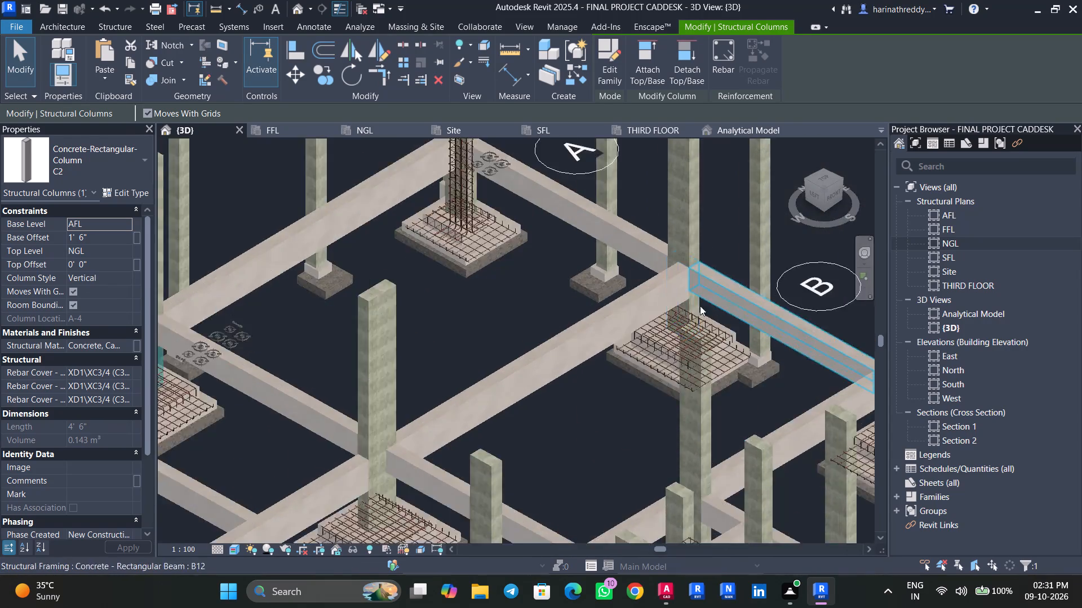
{"action": "scroll", "coordinate": [700, 306], "scroll_direction": "up", "scroll_amount": 4}
{"action": "scroll", "coordinate": [540, 305], "scroll_direction": "down", "scroll_amount": 4}
{"action": "middle_click_drag", "start_coordinate": [511, 311], "coordinate": [714, 280]}
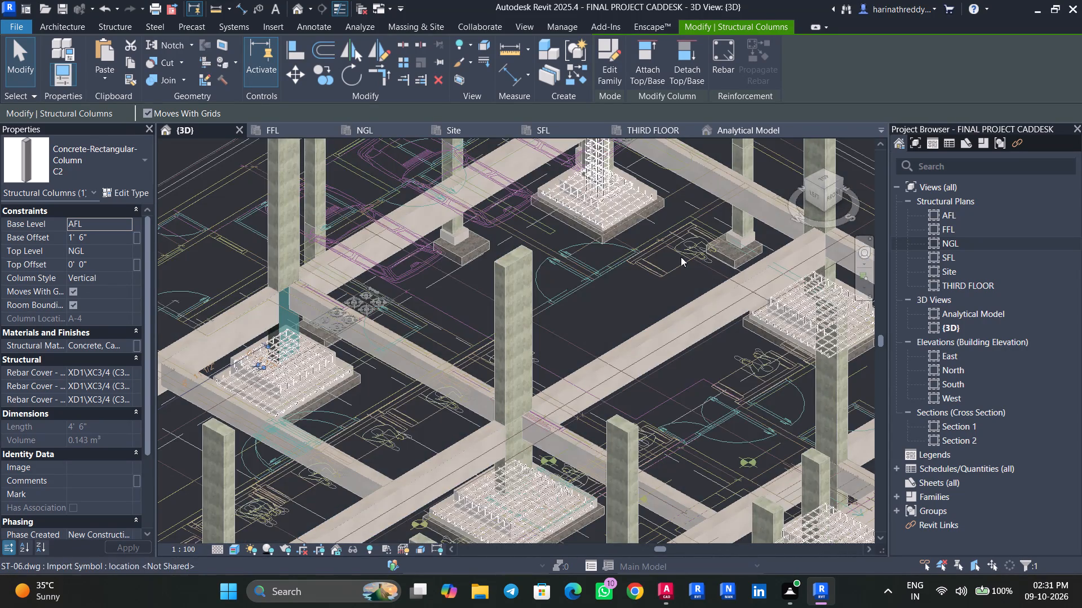
Compare the reinforced column at A-7 with the unreinforced column at A-4.
{"action": "scroll", "coordinate": [629, 183], "scroll_direction": "up", "scroll_amount": 10}
{"action": "middle_click_drag", "start_coordinate": [627, 196], "coordinate": [701, 454]}
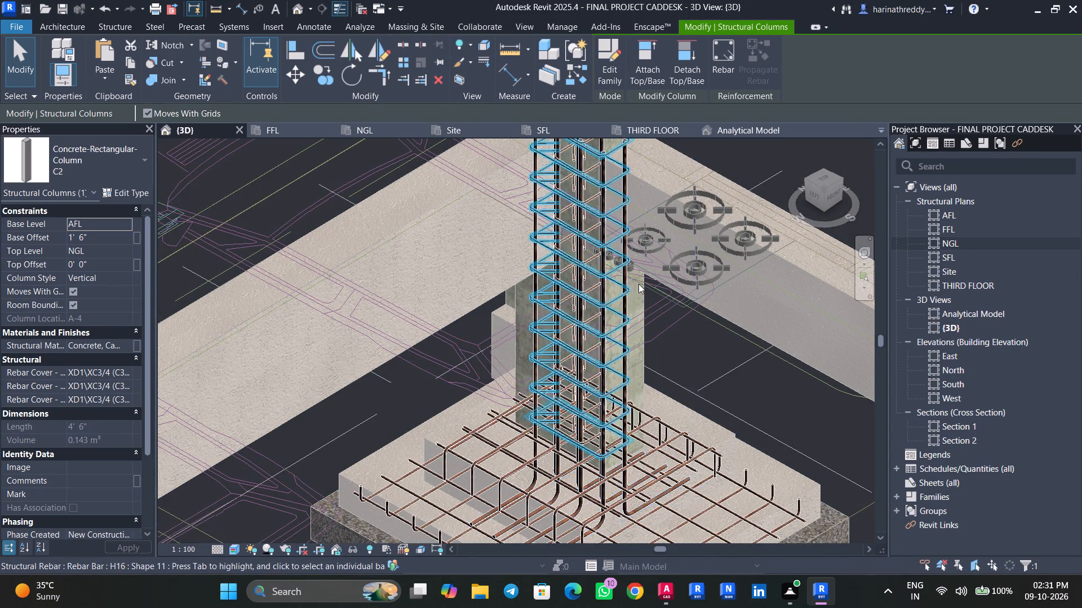
{"action": "key", "text": "Tab"}
{"action": "key", "text": "Tab"}
{"action": "left_click", "coordinate": [638, 284]}
{"action": "scroll", "coordinate": [638, 284], "scroll_direction": "down", "scroll_amount": 3}
{"action": "scroll", "coordinate": [638, 284], "scroll_direction": "up", "scroll_amount": 1}
{"action": "scroll", "coordinate": [638, 284], "scroll_direction": "down", "scroll_amount": 6}
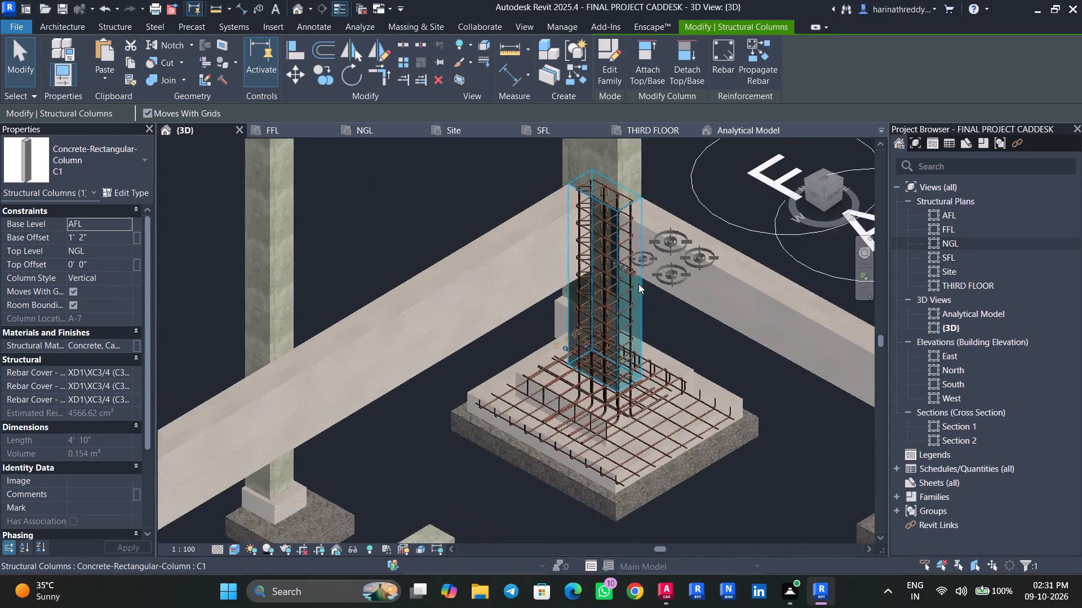
{"action": "scroll", "coordinate": [638, 284], "scroll_direction": "down", "scroll_amount": 6}
{"action": "middle_click_drag", "start_coordinate": [620, 345], "coordinate": [734, 257]}
{"action": "scroll", "coordinate": [361, 429], "scroll_direction": "up", "scroll_amount": 5}
{"action": "middle_click_drag", "start_coordinate": [560, 334], "coordinate": [454, 449]}
{"action": "scroll", "coordinate": [625, 303], "scroll_direction": "down", "scroll_amount": 1}
{"action": "scroll", "coordinate": [625, 303], "scroll_direction": "up", "scroll_amount": 4}
{"action": "key", "text": "Escape"}
{"action": "left_click", "coordinate": [628, 292]}
{"action": "scroll", "coordinate": [628, 292], "scroll_direction": "down", "scroll_amount": 4}
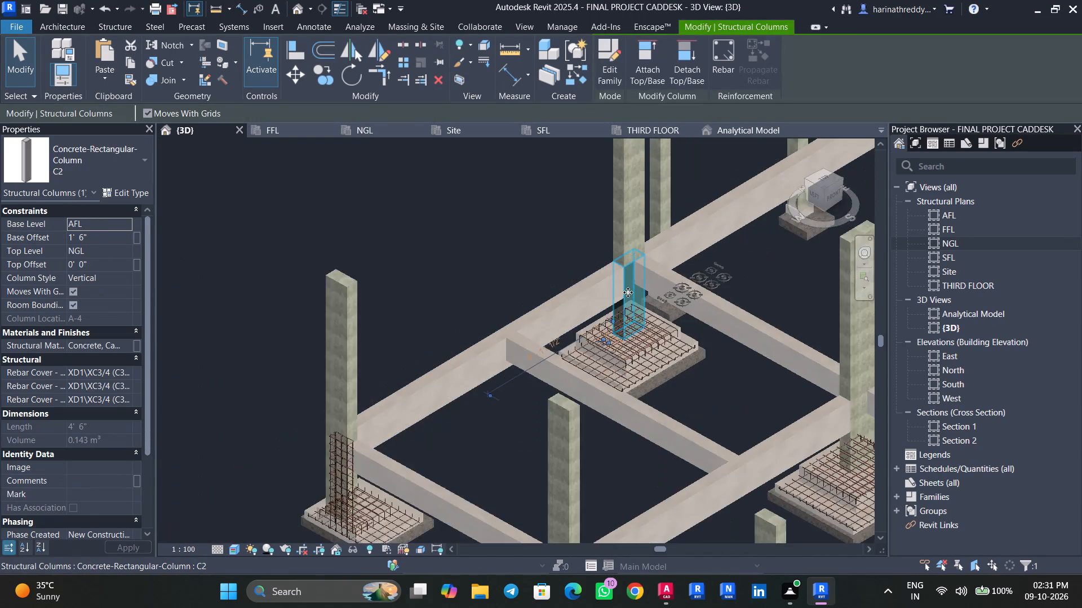
Examine the reinforced column near B-1 as a rebar source and compare its type with column A-4.
{"action": "scroll", "coordinate": [628, 292], "scroll_direction": "down", "scroll_amount": 3}
{"action": "middle_click_drag", "start_coordinate": [671, 361], "coordinate": [574, 288]}
{"action": "middle_click_drag", "start_coordinate": [569, 377], "coordinate": [605, 276]}
{"action": "scroll", "coordinate": [527, 339], "scroll_direction": "up", "scroll_amount": 14}
{"action": "left_click", "coordinate": [450, 221]}
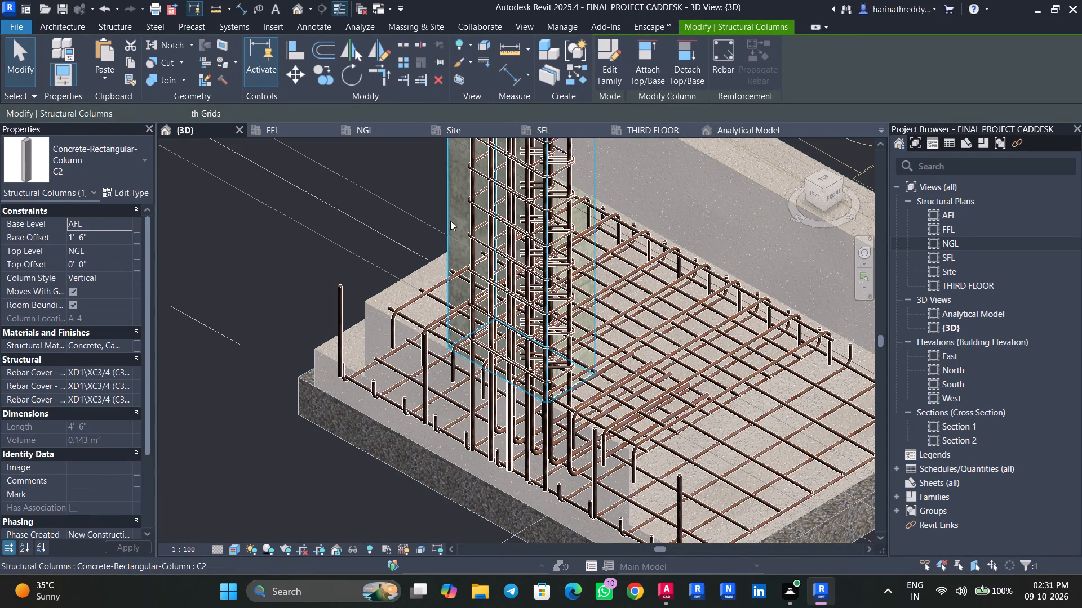
{"action": "scroll", "coordinate": [457, 230], "scroll_direction": "up", "scroll_amount": 1}
{"action": "scroll", "coordinate": [457, 230], "scroll_direction": "down", "scroll_amount": 3}
{"action": "middle_click_drag", "start_coordinate": [458, 231], "coordinate": [430, 292]}
{"action": "scroll", "coordinate": [430, 292], "scroll_direction": "down", "scroll_amount": 2}
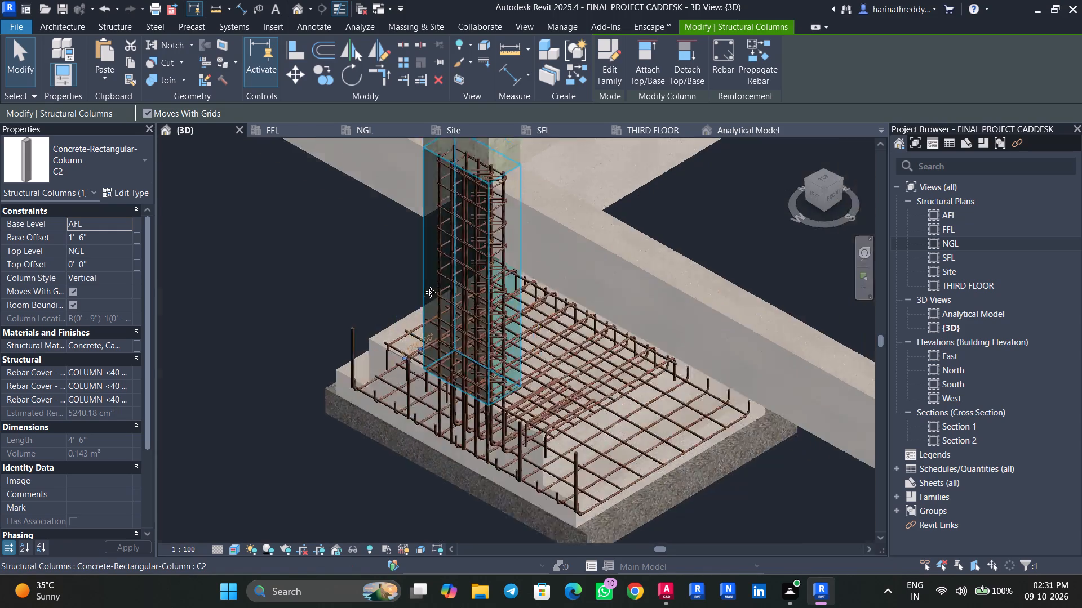
{"action": "scroll", "coordinate": [430, 292], "scroll_direction": "down", "scroll_amount": 5}
{"action": "middle_click_drag", "start_coordinate": [484, 400], "coordinate": [307, 369]}
{"action": "middle_click_drag", "start_coordinate": [446, 424], "coordinate": [256, 235]}
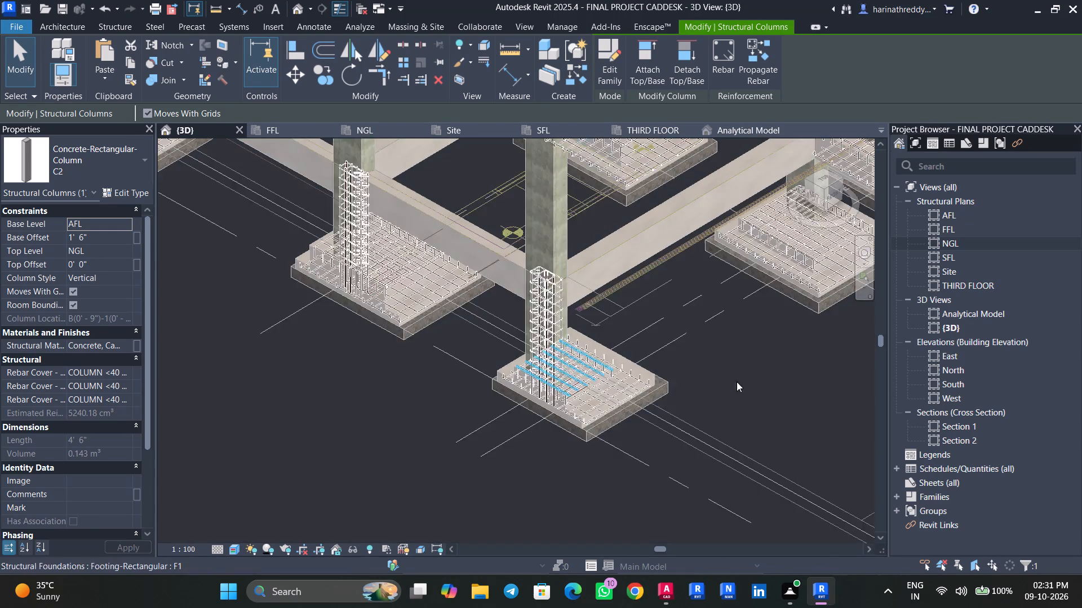
{"action": "middle_click_drag", "start_coordinate": [778, 383], "coordinate": [738, 406], "text": "shift"}
{"action": "middle_click_drag", "start_coordinate": [629, 411], "coordinate": [698, 526]}
{"action": "scroll", "coordinate": [587, 381], "scroll_direction": "down", "scroll_amount": 6}
{"action": "middle_click_drag", "start_coordinate": [562, 291], "coordinate": [610, 516]}
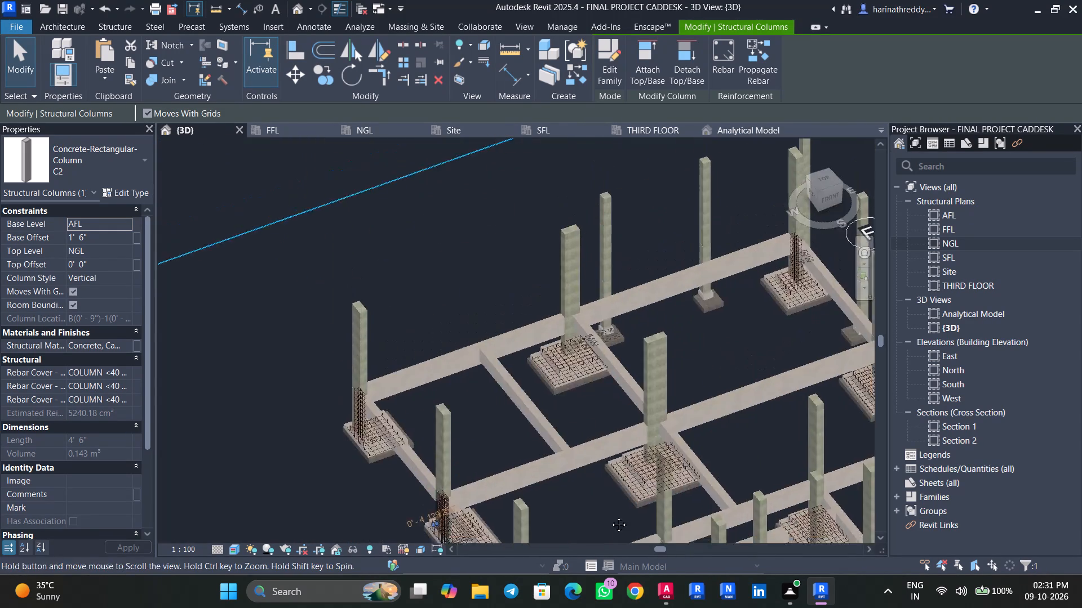
{"action": "middle_click_drag", "start_coordinate": [610, 516], "coordinate": [610, 516]}
{"action": "middle_click_drag", "start_coordinate": [621, 442], "coordinate": [538, 477], "text": "shift"}
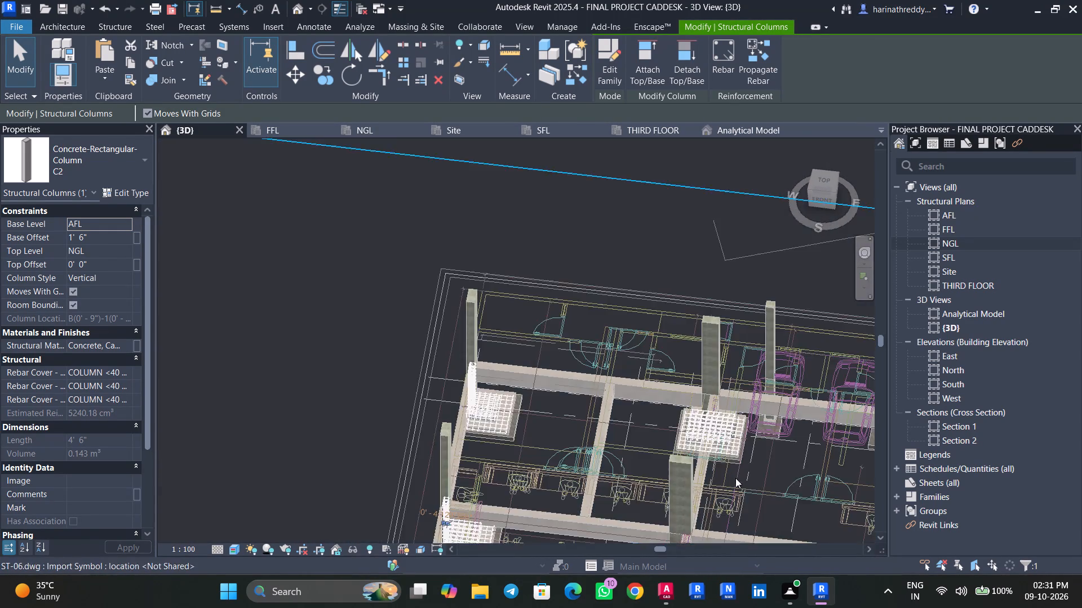
{"action": "scroll", "coordinate": [724, 460], "scroll_direction": "up", "scroll_amount": 1}
{"action": "scroll", "coordinate": [724, 459], "scroll_direction": "down", "scroll_amount": 1}
{"action": "scroll", "coordinate": [722, 455], "scroll_direction": "up", "scroll_amount": 7}
{"action": "middle_click_drag", "start_coordinate": [793, 507], "coordinate": [857, 469], "text": "shift"}
{"action": "scroll", "coordinate": [803, 506], "scroll_direction": "up", "scroll_amount": 1, "text": "shift"}
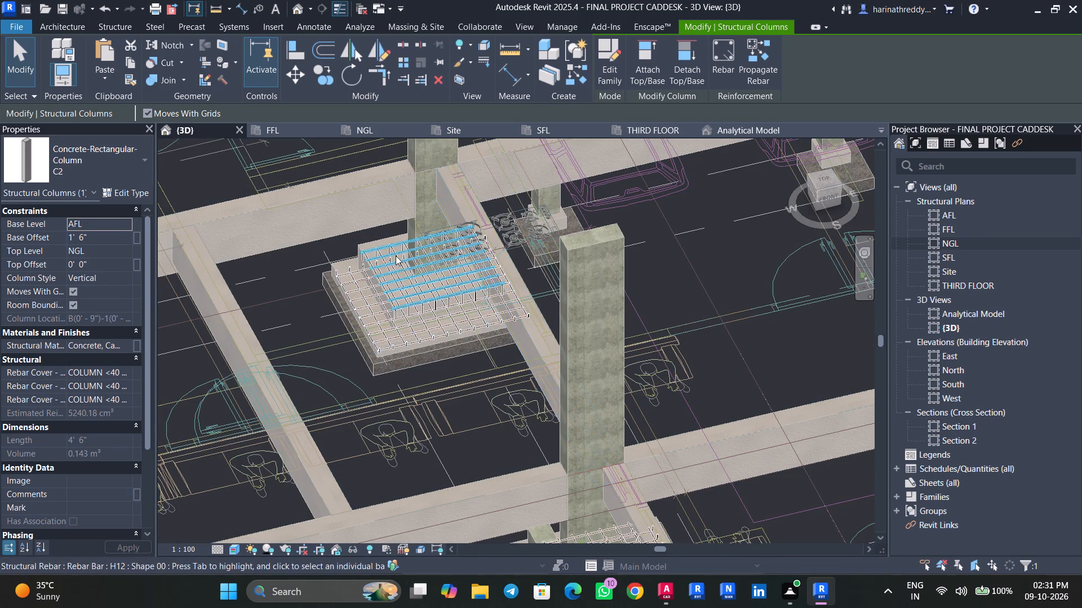
{"action": "left_click", "coordinate": [409, 229]}
Propagate the C2 rebar from the reinforced column near B-1 to column A-4, aligned by host.
{"action": "scroll", "coordinate": [438, 211], "scroll_direction": "down", "scroll_amount": 4}
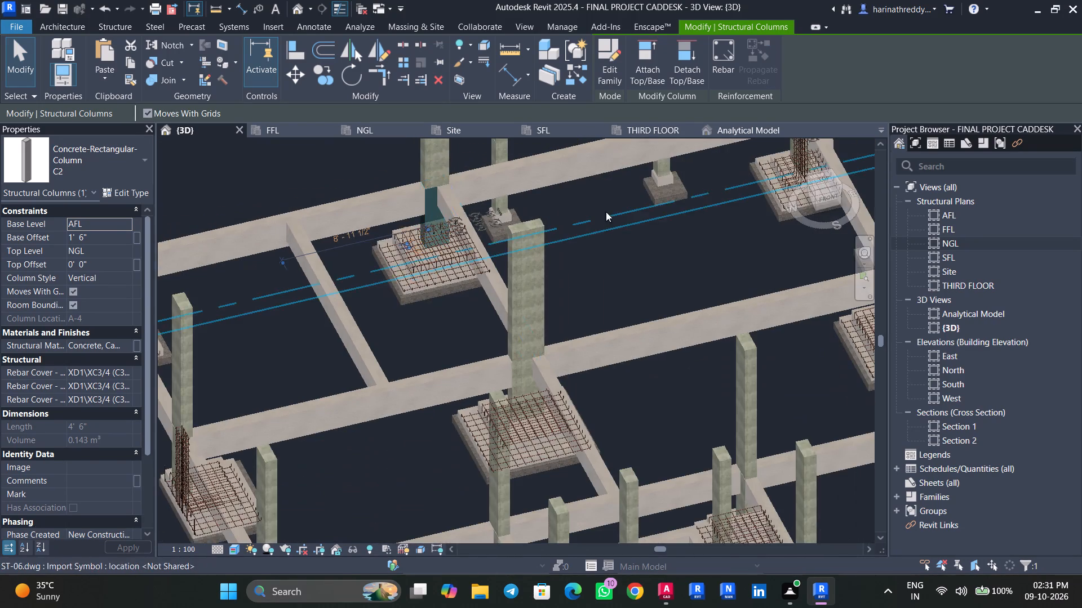
{"action": "middle_click_drag", "start_coordinate": [602, 218], "coordinate": [668, 168]}
{"action": "scroll", "coordinate": [269, 426], "scroll_direction": "up", "scroll_amount": 3}
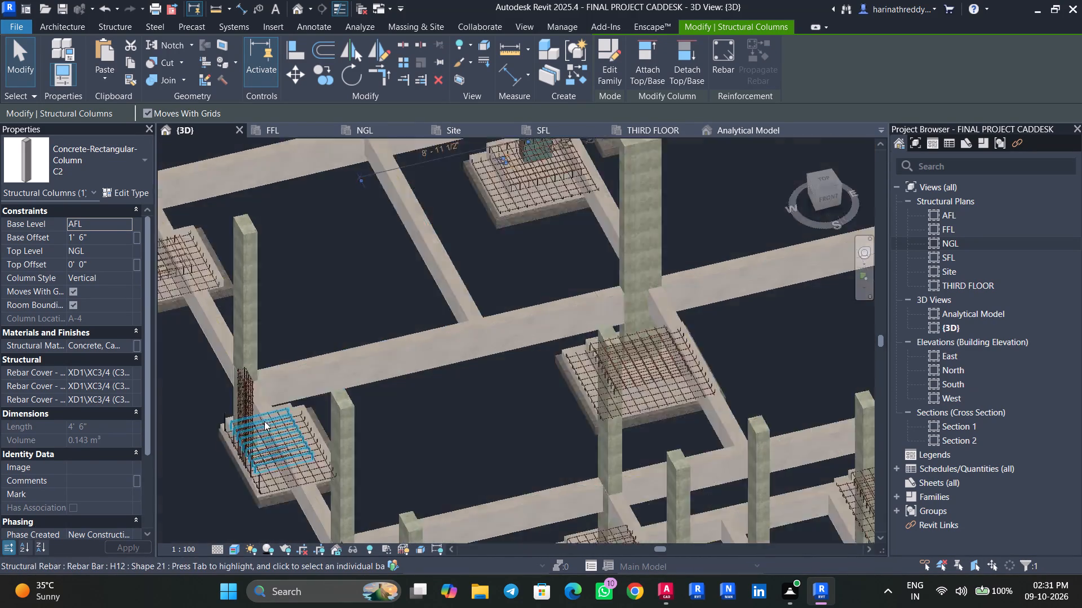
{"action": "scroll", "coordinate": [264, 421], "scroll_direction": "up", "scroll_amount": 7}
{"action": "middle_click_drag", "start_coordinate": [271, 386], "coordinate": [394, 406]}
{"action": "left_click", "coordinate": [299, 348]}
{"action": "scroll", "coordinate": [299, 348], "scroll_direction": "down", "scroll_amount": 3}
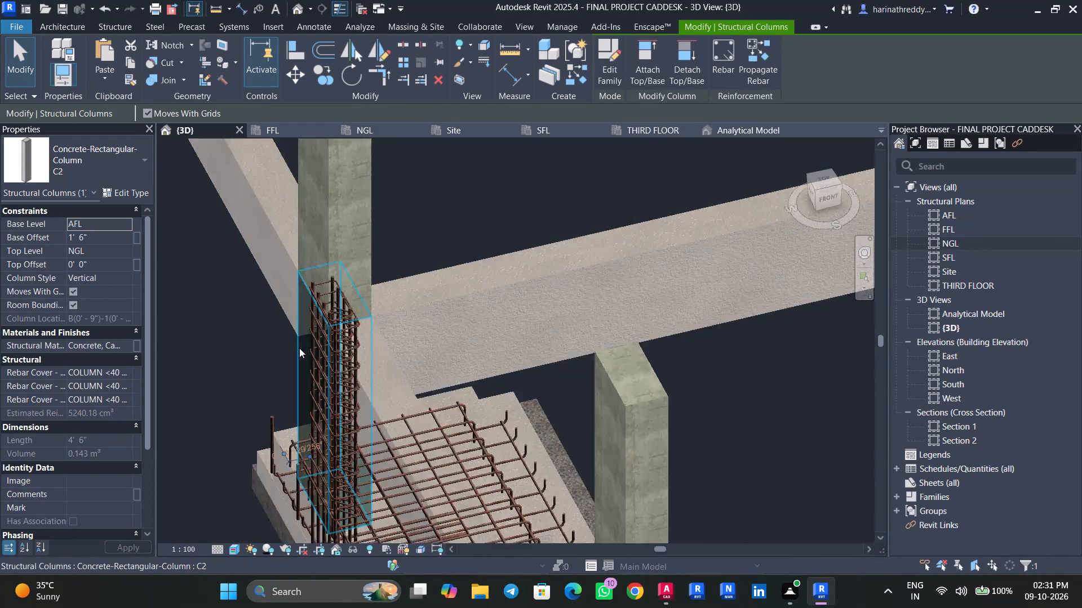
{"action": "scroll", "coordinate": [299, 348], "scroll_direction": "down", "scroll_amount": 10}
{"action": "scroll", "coordinate": [299, 348], "scroll_direction": "up", "scroll_amount": 1}
{"action": "scroll", "coordinate": [299, 348], "scroll_direction": "down", "scroll_amount": 1}
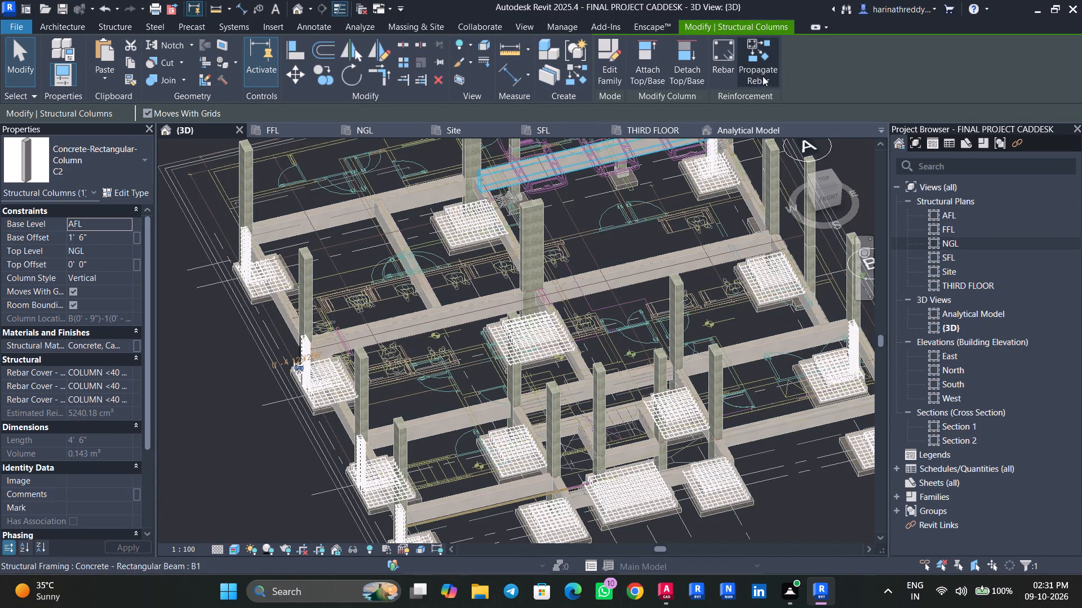
{"action": "left_click", "coordinate": [762, 76]}
{"action": "scroll", "coordinate": [476, 176], "scroll_direction": "up", "scroll_amount": 10}
{"action": "left_click", "coordinate": [468, 203]}
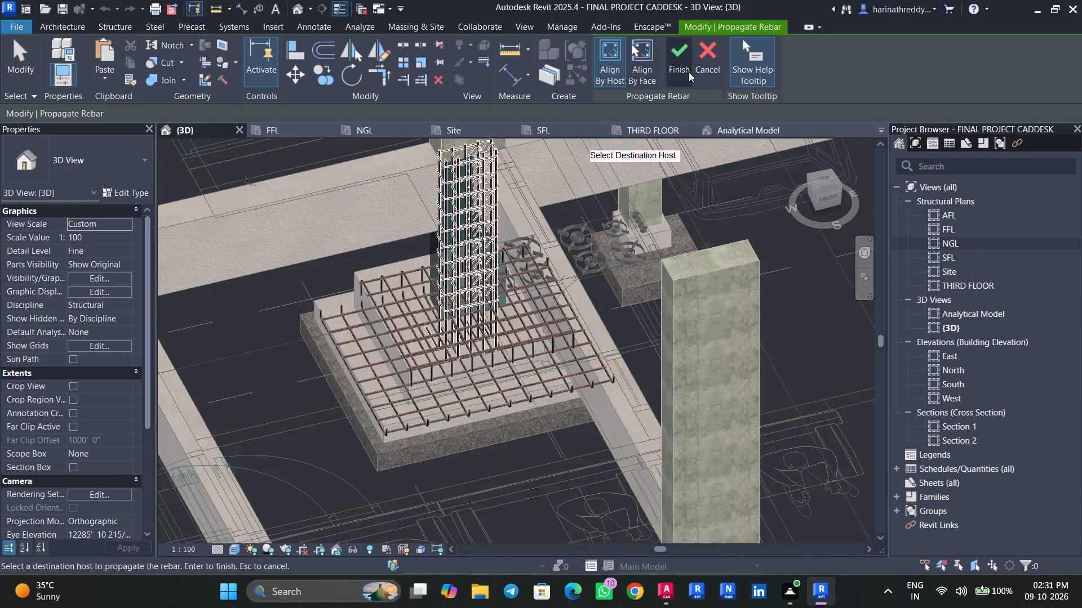
{"action": "left_click", "coordinate": [673, 68]}
{"action": "scroll", "coordinate": [432, 302], "scroll_direction": "down", "scroll_amount": 5}
{"action": "middle_click_drag", "start_coordinate": [433, 322], "coordinate": [584, 286], "text": "shift"}
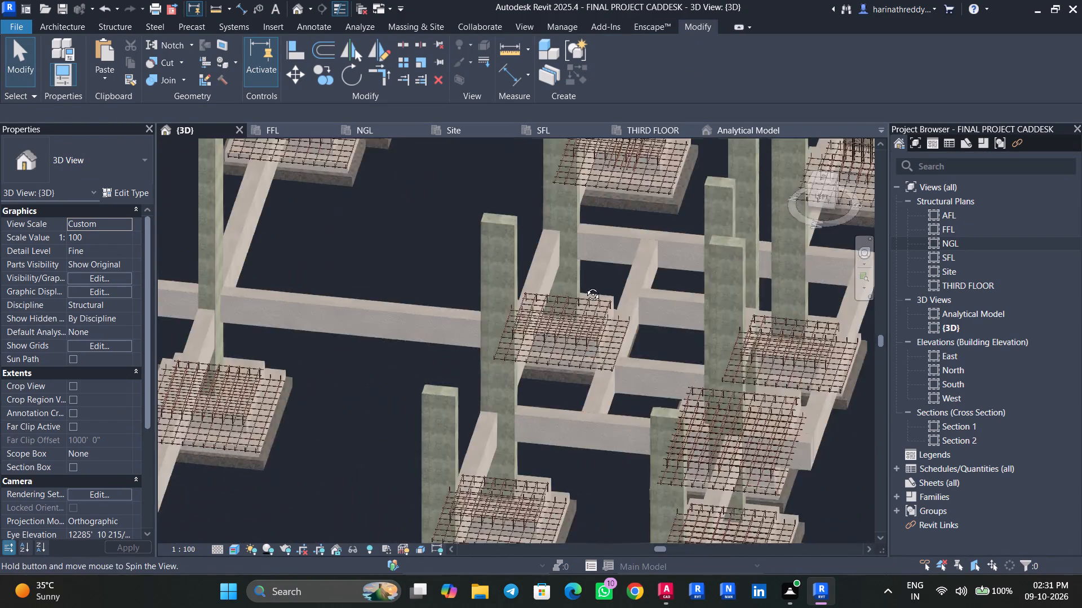
Check the type and base conditions of the two small unreinforced columns outside the main column line, beside the reinforced footing.
{"action": "middle_click_drag", "start_coordinate": [584, 286], "coordinate": [589, 284], "text": "shift"}
{"action": "scroll", "coordinate": [544, 293], "scroll_direction": "down", "scroll_amount": 7}
{"action": "middle_click_drag", "start_coordinate": [467, 312], "coordinate": [553, 320], "text": "shift"}
{"action": "middle_click_drag", "start_coordinate": [454, 382], "coordinate": [714, 325]}
{"action": "scroll", "coordinate": [430, 321], "scroll_direction": "up", "scroll_amount": 2}
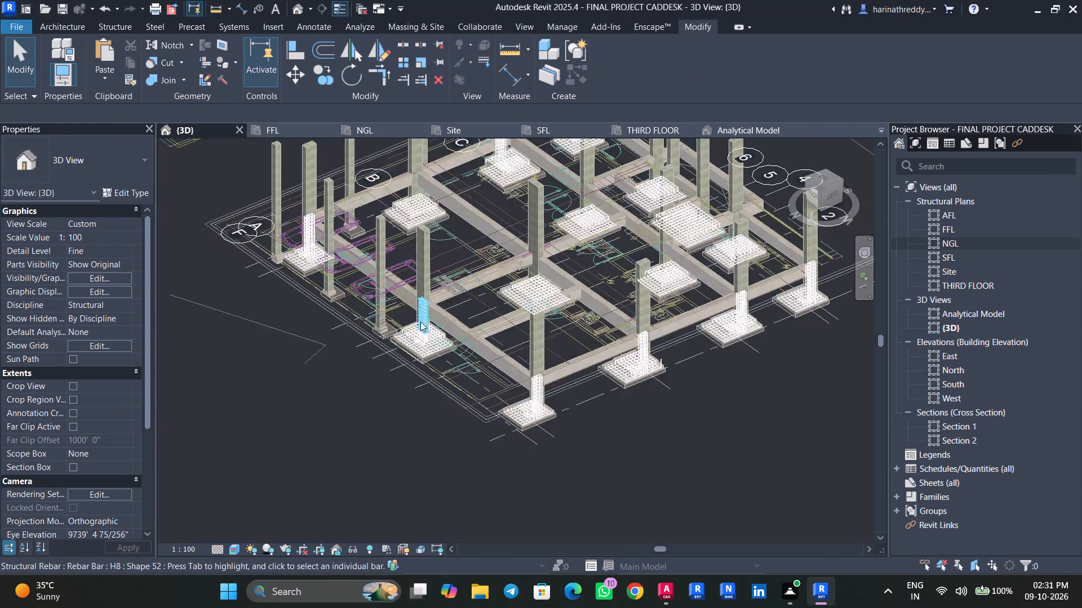
{"action": "scroll", "coordinate": [420, 321], "scroll_direction": "up", "scroll_amount": 9}
{"action": "left_click", "coordinate": [326, 314]}
{"action": "middle_click_drag", "start_coordinate": [326, 314], "coordinate": [407, 438]}
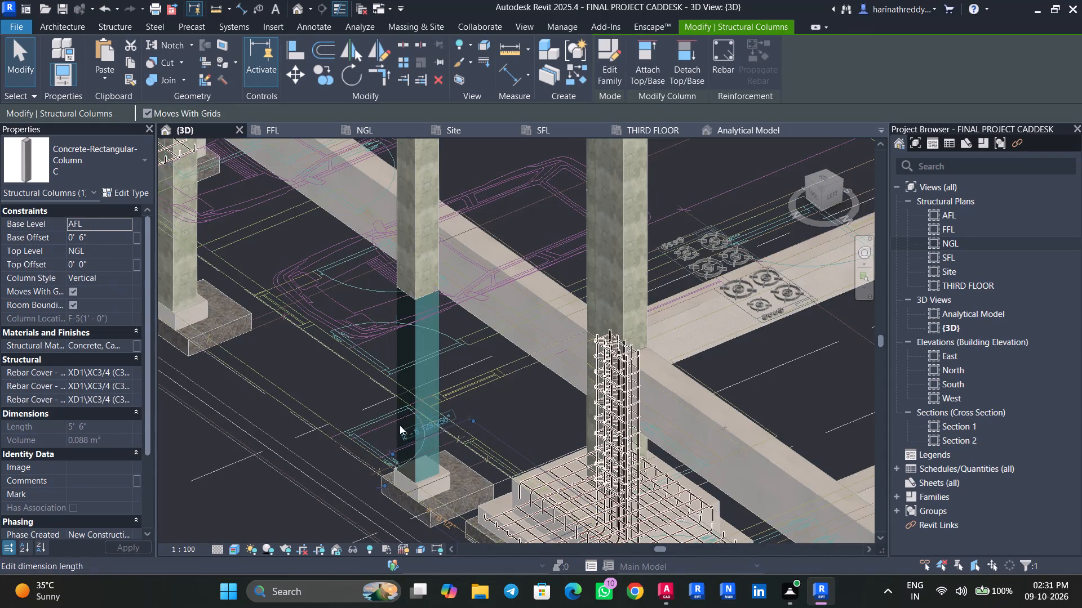
{"action": "middle_click_drag", "start_coordinate": [337, 394], "coordinate": [398, 428]}
{"action": "scroll", "coordinate": [441, 471], "scroll_direction": "up", "scroll_amount": 5}
{"action": "middle_click_drag", "start_coordinate": [437, 465], "coordinate": [408, 290]}
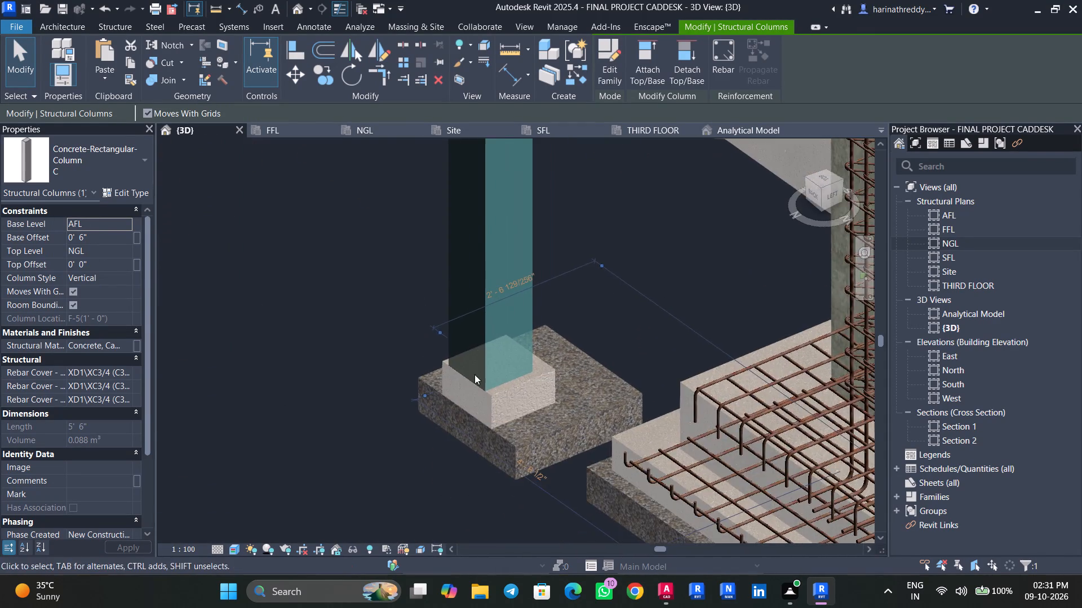
{"action": "scroll", "coordinate": [499, 417], "scroll_direction": "up", "scroll_amount": 9}
{"action": "scroll", "coordinate": [286, 340], "scroll_direction": "down", "scroll_amount": 7}
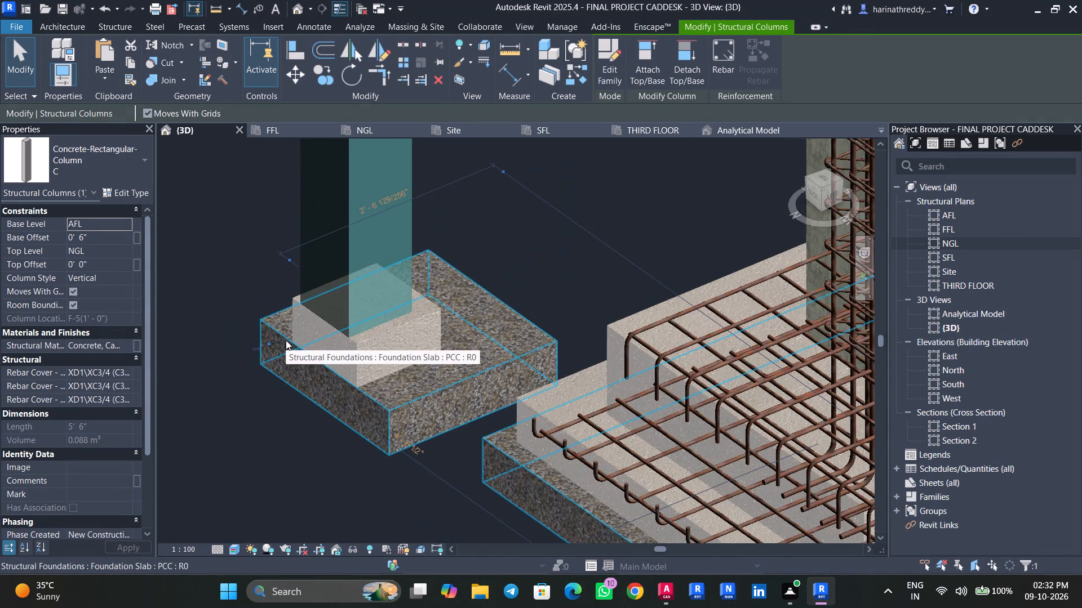
{"action": "scroll", "coordinate": [286, 340], "scroll_direction": "down", "scroll_amount": 3}
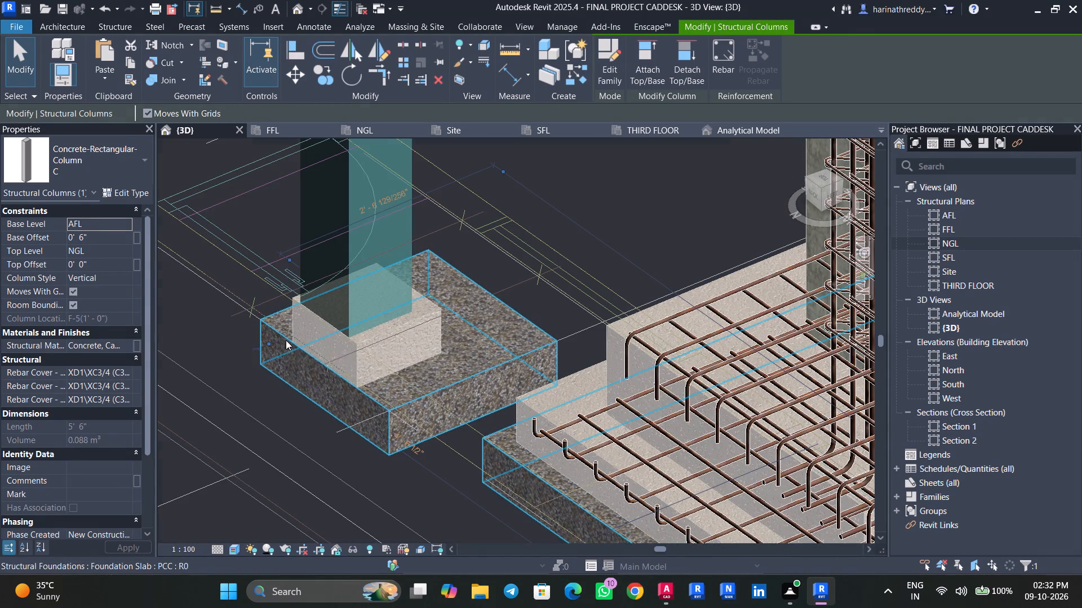
{"action": "scroll", "coordinate": [286, 340], "scroll_direction": "down", "scroll_amount": 1}
{"action": "middle_click_drag", "start_coordinate": [286, 340], "coordinate": [494, 467]}
{"action": "scroll", "coordinate": [371, 404], "scroll_direction": "down", "scroll_amount": 5}
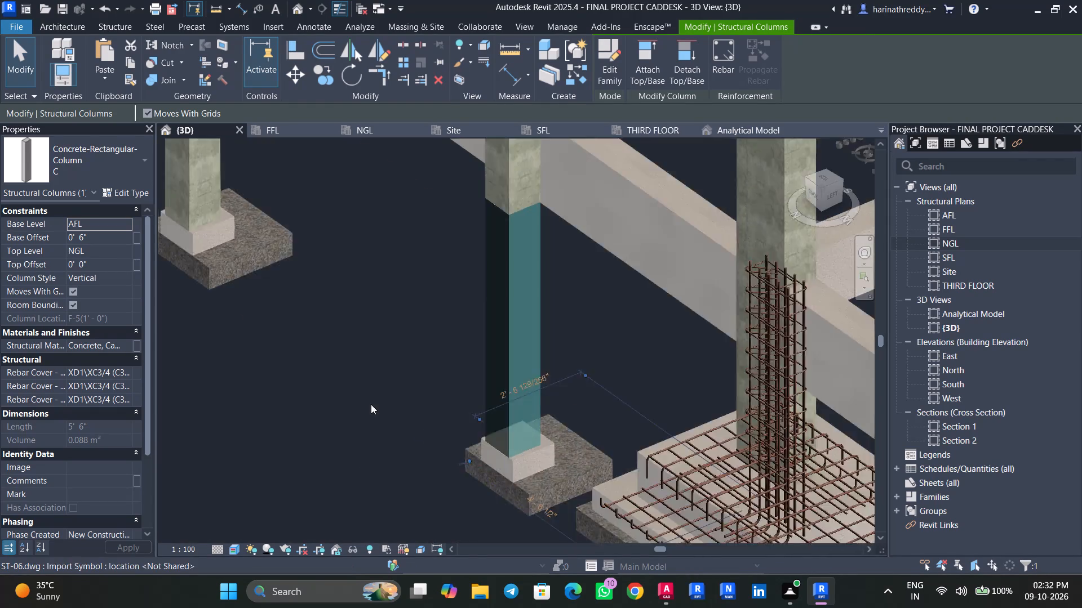
{"action": "left_click", "coordinate": [262, 274]}
{"action": "key", "text": "Escape"}
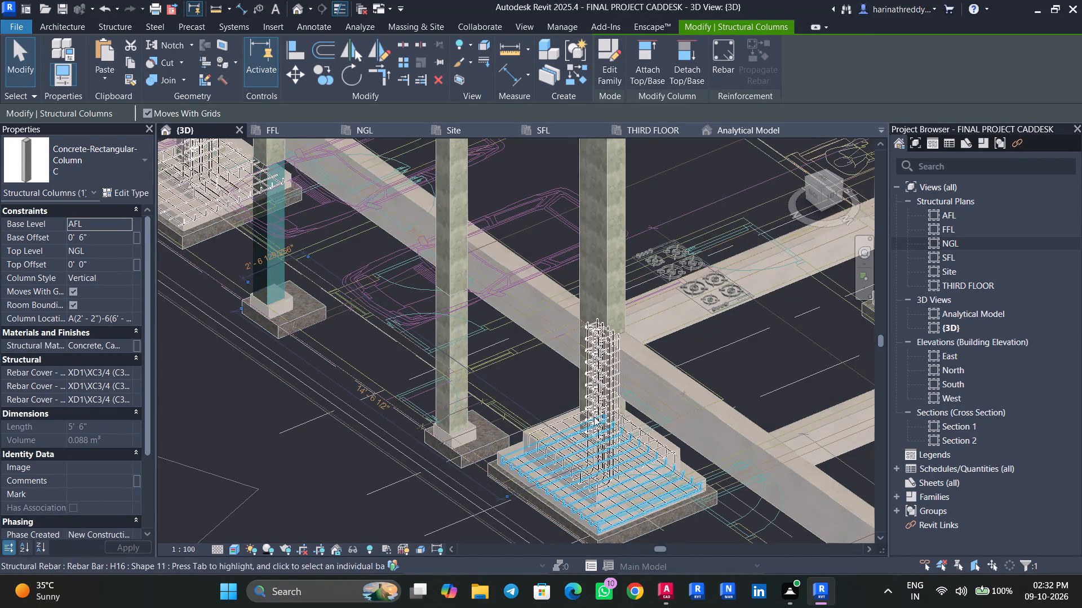
Open the sketch of the straight H16 vertical bar set in the stepped footing beside the small columns for editing.
{"action": "scroll", "coordinate": [582, 398], "scroll_direction": "up", "scroll_amount": 6}
{"action": "middle_click_drag", "start_coordinate": [604, 417], "coordinate": [552, 222]}
{"action": "middle_click_drag", "start_coordinate": [567, 297], "coordinate": [556, 280], "text": "shift"}
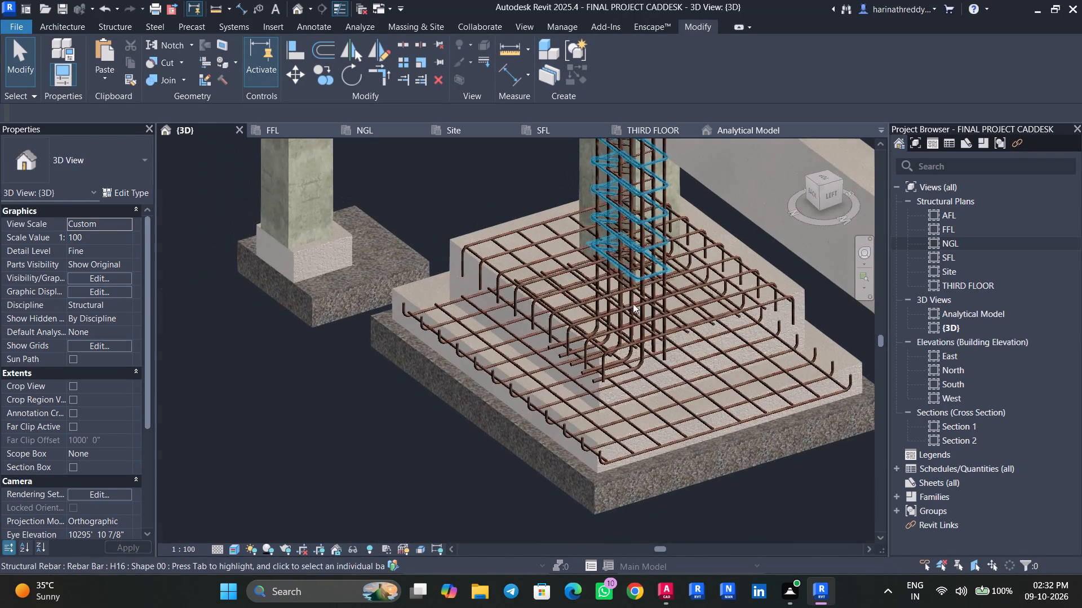
{"action": "middle_click_drag", "start_coordinate": [723, 439], "coordinate": [703, 396], "text": "shift"}
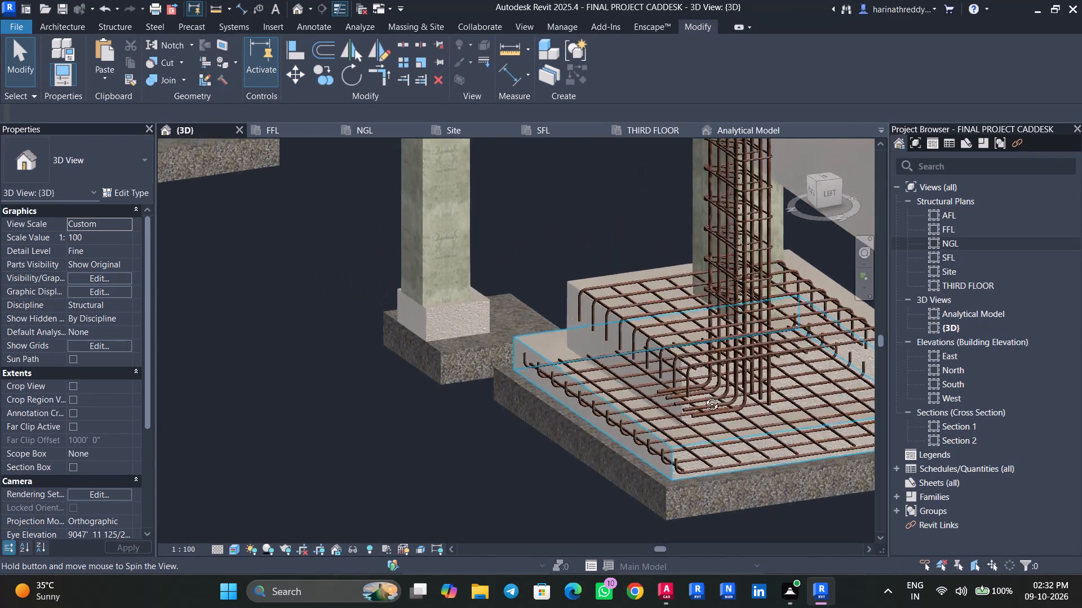
{"action": "middle_click_drag", "start_coordinate": [703, 396], "coordinate": [685, 366], "text": "shift"}
{"action": "middle_click_drag", "start_coordinate": [695, 416], "coordinate": [322, 499]}
{"action": "scroll", "coordinate": [571, 565], "scroll_direction": "up", "scroll_amount": 5}
{"action": "scroll", "coordinate": [547, 498], "scroll_direction": "up", "scroll_amount": 3}
{"action": "middle_click_drag", "start_coordinate": [546, 491], "coordinate": [539, 473]}
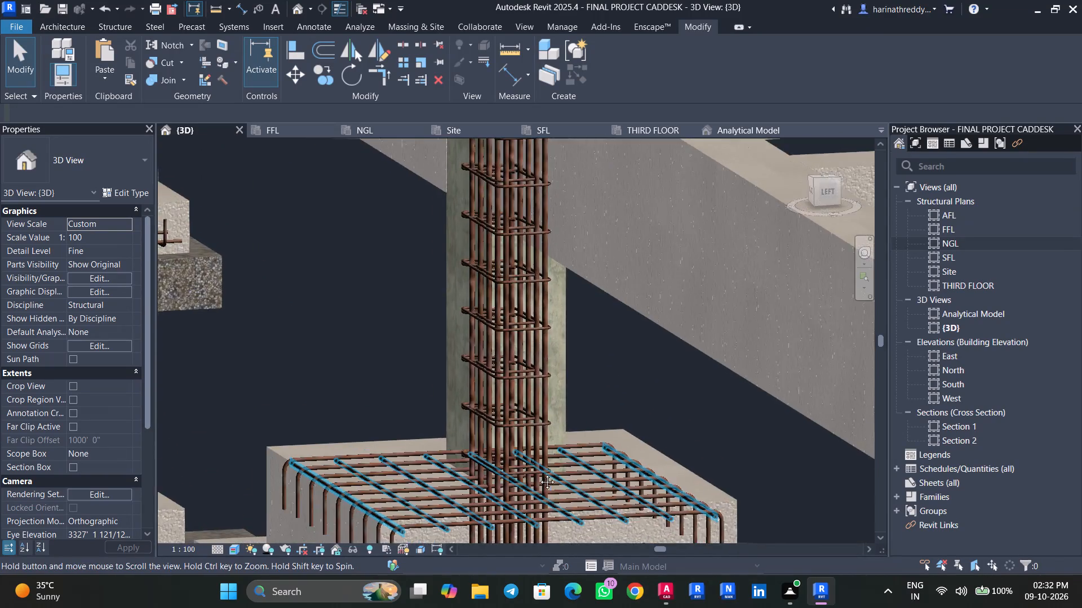
{"action": "middle_click_drag", "start_coordinate": [539, 473], "coordinate": [489, 209]}
{"action": "scroll", "coordinate": [491, 214], "scroll_direction": "up", "scroll_amount": 1}
{"action": "left_click", "coordinate": [490, 321]}
{"action": "key", "text": "Escape"}
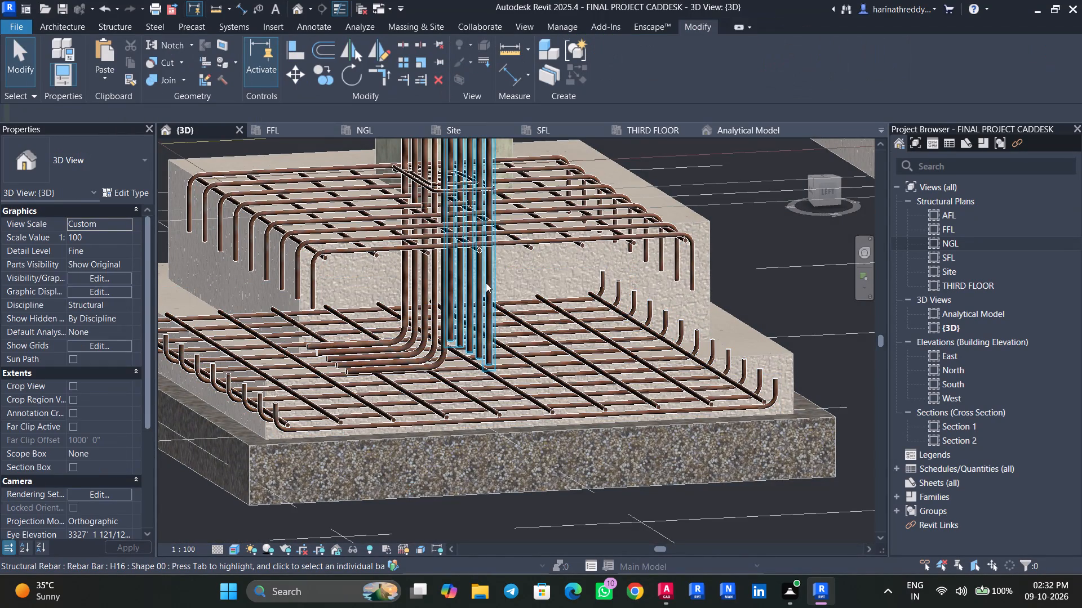
{"action": "left_click", "coordinate": [486, 282]}
{"action": "left_click", "coordinate": [582, 75]}
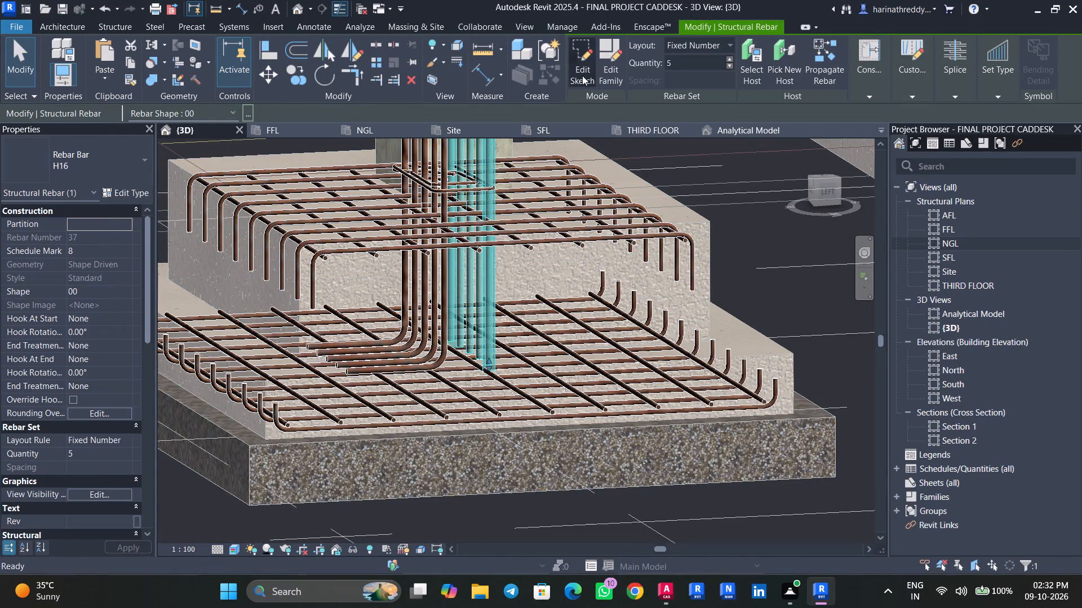
Set the 3D view's visual style to Hidden Line.
{"action": "left_click", "coordinate": [232, 551]}
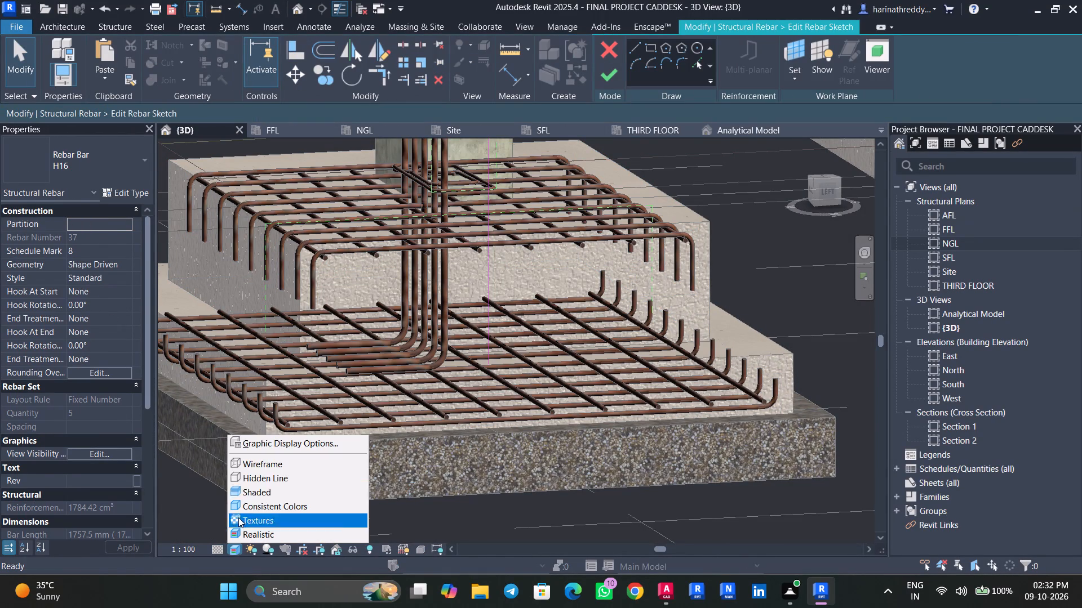
{"action": "left_click", "coordinate": [249, 481]}
In the Left view, sketch a horizontal leg about 1'-9" long from the H16 bar's bottom end, opposite the existing legs, and finish the sketch.
{"action": "left_click", "coordinate": [829, 193]}
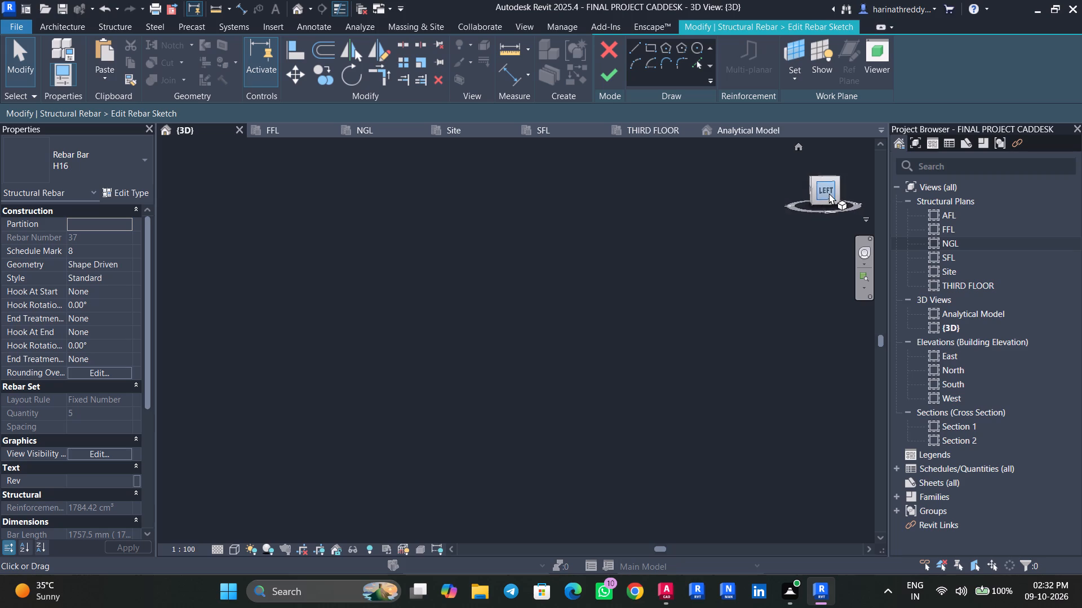
{"action": "scroll", "coordinate": [392, 357], "scroll_direction": "up", "scroll_amount": 3}
{"action": "scroll", "coordinate": [413, 357], "scroll_direction": "down", "scroll_amount": 2}
{"action": "scroll", "coordinate": [419, 355], "scroll_direction": "up", "scroll_amount": 6}
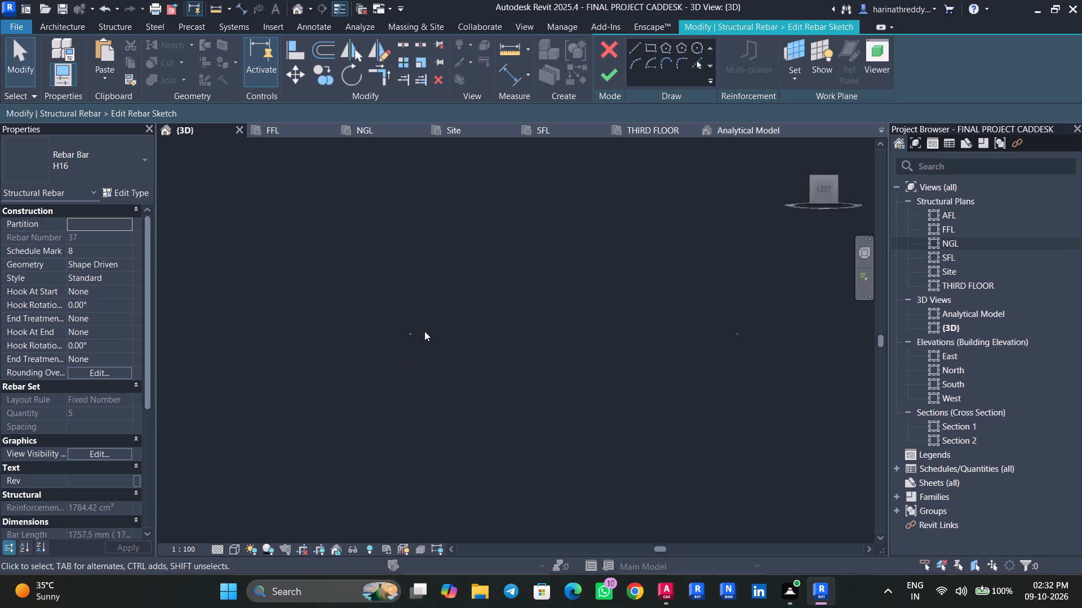
{"action": "scroll", "coordinate": [424, 331], "scroll_direction": "up", "scroll_amount": 5}
{"action": "scroll", "coordinate": [391, 319], "scroll_direction": "down", "scroll_amount": 1}
{"action": "scroll", "coordinate": [391, 319], "scroll_direction": "up", "scroll_amount": 20}
{"action": "scroll", "coordinate": [391, 319], "scroll_direction": "up", "scroll_amount": 1}
{"action": "scroll", "coordinate": [393, 342], "scroll_direction": "down", "scroll_amount": 1}
{"action": "scroll", "coordinate": [393, 342], "scroll_direction": "up", "scroll_amount": 1}
{"action": "scroll", "coordinate": [393, 342], "scroll_direction": "down", "scroll_amount": 8}
{"action": "scroll", "coordinate": [393, 342], "scroll_direction": "up", "scroll_amount": 1}
{"action": "scroll", "coordinate": [393, 342], "scroll_direction": "down", "scroll_amount": 4}
{"action": "middle_click_drag", "start_coordinate": [634, 379], "coordinate": [373, 415]}
{"action": "scroll", "coordinate": [471, 413], "scroll_direction": "down", "scroll_amount": 6}
{"action": "scroll", "coordinate": [471, 410], "scroll_direction": "up", "scroll_amount": 1}
{"action": "scroll", "coordinate": [471, 410], "scroll_direction": "down", "scroll_amount": 15}
{"action": "scroll", "coordinate": [500, 422], "scroll_direction": "up", "scroll_amount": 1}
{"action": "scroll", "coordinate": [500, 422], "scroll_direction": "down", "scroll_amount": 1}
{"action": "scroll", "coordinate": [742, 396], "scroll_direction": "up", "scroll_amount": 2}
{"action": "scroll", "coordinate": [742, 396], "scroll_direction": "down", "scroll_amount": 1}
{"action": "scroll", "coordinate": [742, 396], "scroll_direction": "up", "scroll_amount": 10}
{"action": "scroll", "coordinate": [689, 422], "scroll_direction": "up", "scroll_amount": 20}
{"action": "scroll", "coordinate": [689, 422], "scroll_direction": "up", "scroll_amount": 11}
{"action": "scroll", "coordinate": [610, 386], "scroll_direction": "down", "scroll_amount": 1}
{"action": "scroll", "coordinate": [610, 386], "scroll_direction": "up", "scroll_amount": 1}
{"action": "middle_click_drag", "start_coordinate": [610, 386], "coordinate": [693, 522]}
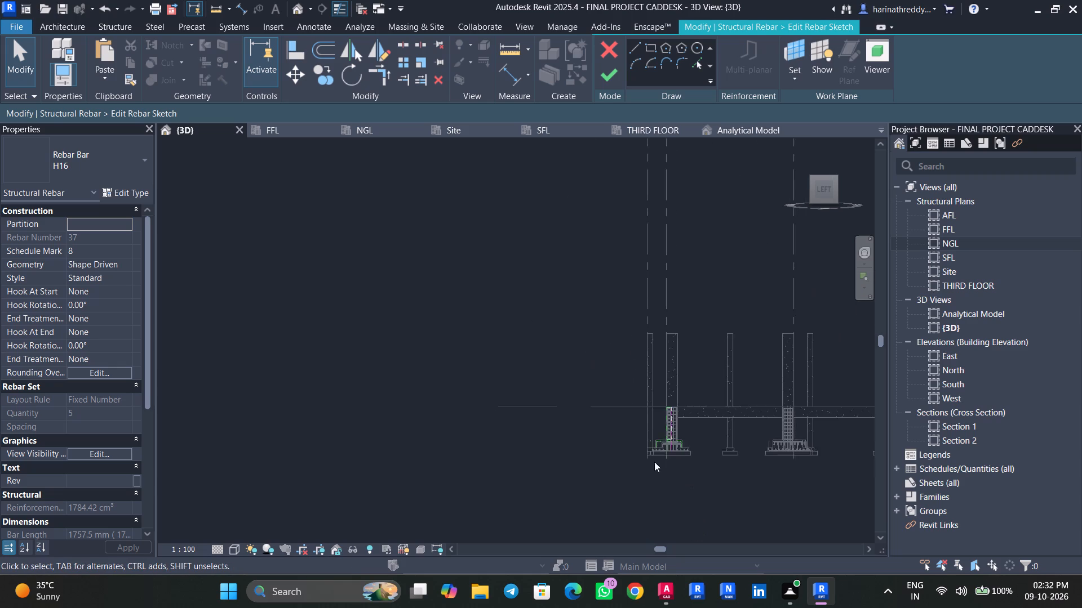
{"action": "scroll", "coordinate": [681, 463], "scroll_direction": "up", "scroll_amount": 14}
{"action": "middle_click_drag", "start_coordinate": [686, 453], "coordinate": [754, 546]}
{"action": "scroll", "coordinate": [646, 468], "scroll_direction": "up", "scroll_amount": 9}
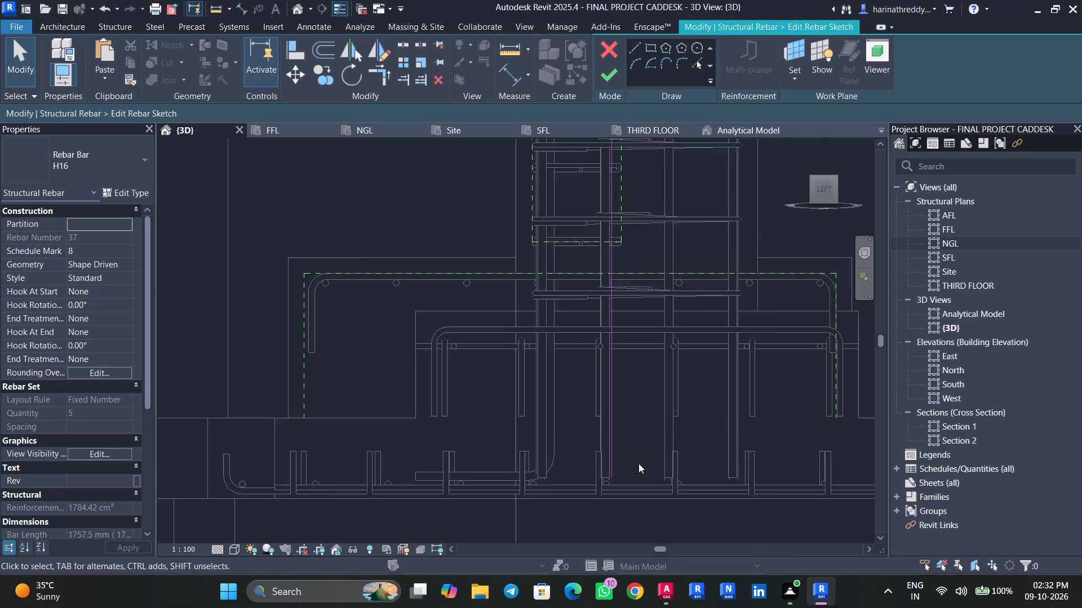
{"action": "middle_click_drag", "start_coordinate": [638, 463], "coordinate": [683, 449]}
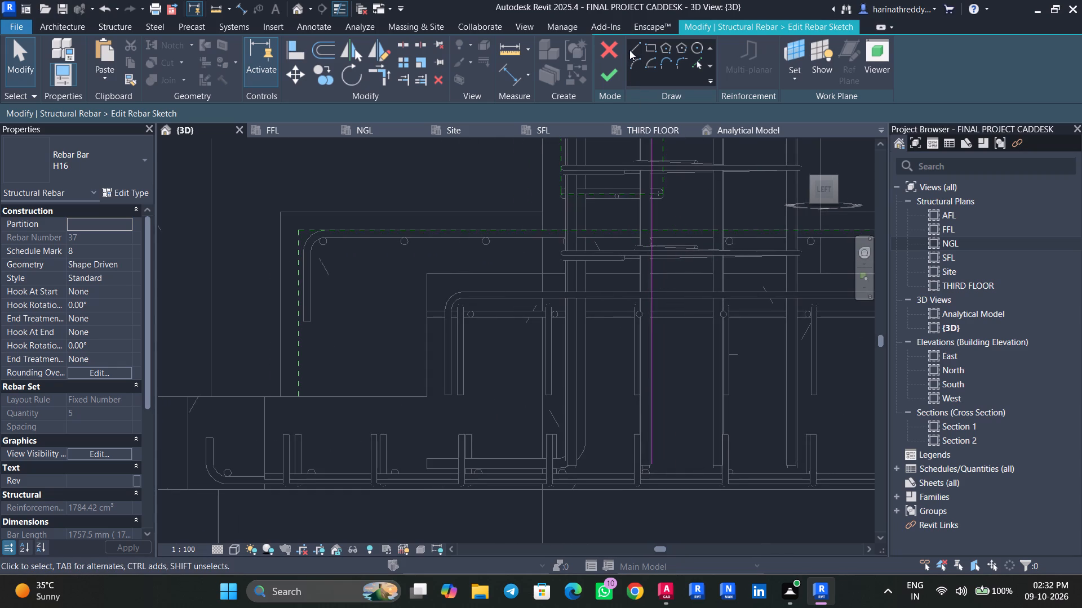
{"action": "left_click", "coordinate": [629, 50]}
{"action": "left_click", "coordinate": [650, 461]}
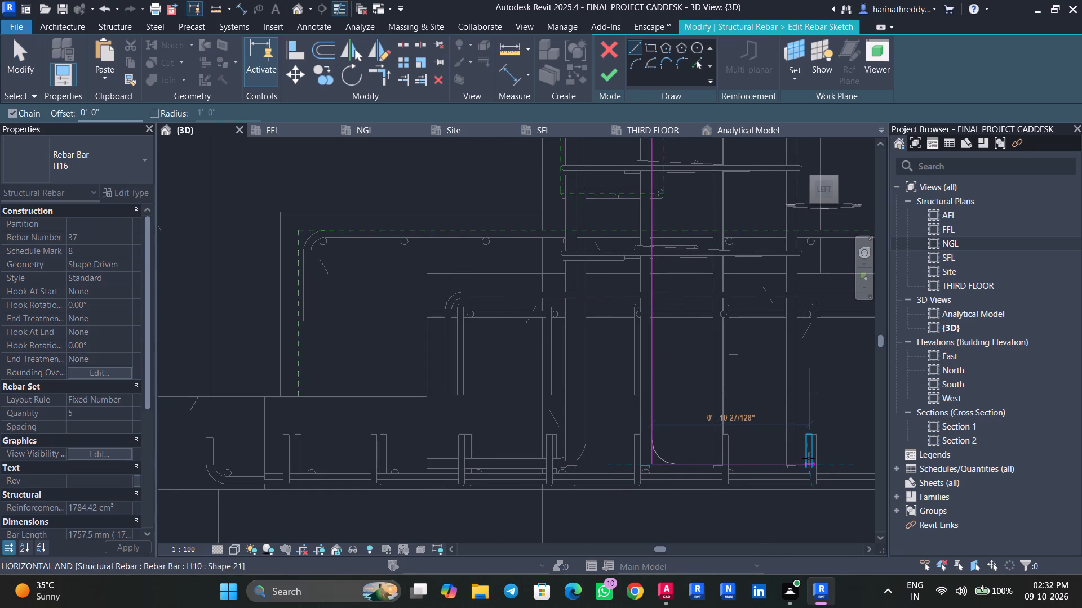
{"action": "middle_click_drag", "start_coordinate": [808, 458], "coordinate": [614, 457]}
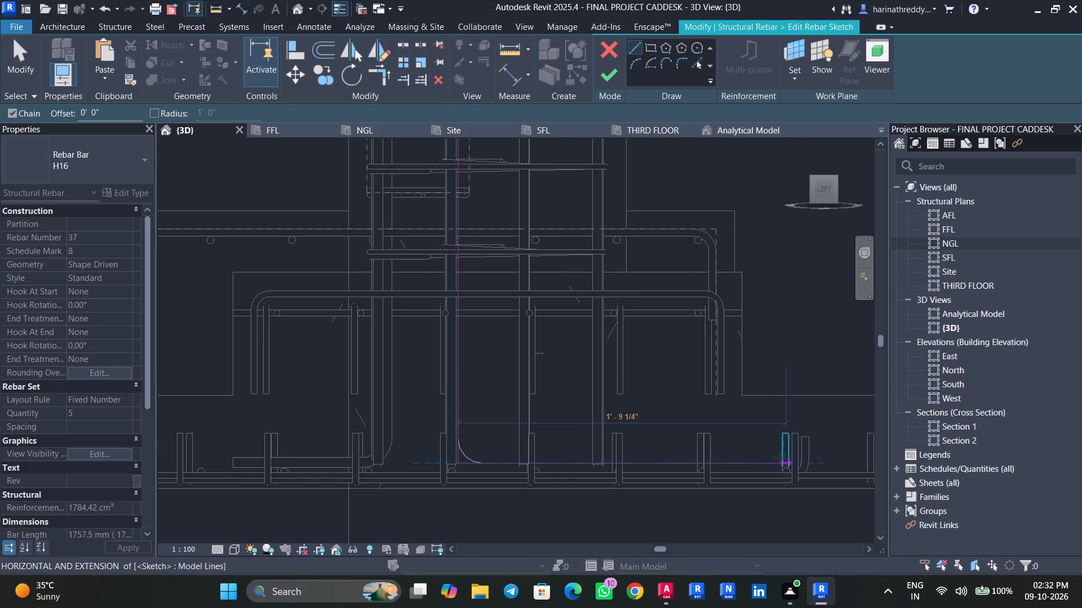
{"action": "scroll", "coordinate": [780, 457], "scroll_direction": "up", "scroll_amount": 4}
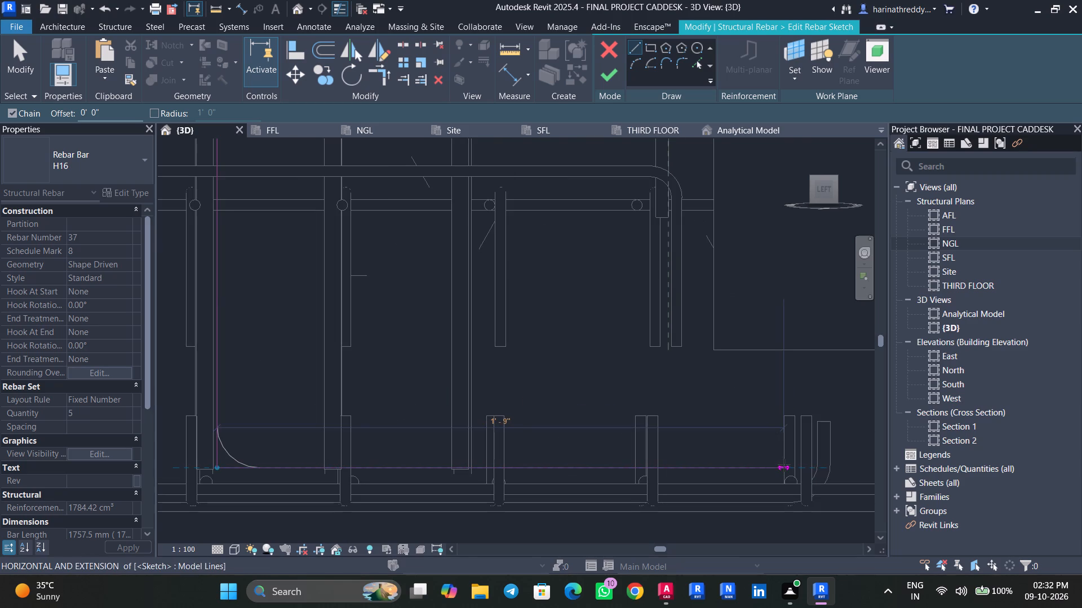
{"action": "left_click", "coordinate": [784, 465]}
{"action": "key", "text": "Escape"}
{"action": "key", "text": "Escape"}
{"action": "scroll", "coordinate": [580, 382], "scroll_direction": "down", "scroll_amount": 3}
{"action": "scroll", "coordinate": [580, 382], "scroll_direction": "up", "scroll_amount": 1}
{"action": "scroll", "coordinate": [580, 382], "scroll_direction": "down", "scroll_amount": 1}
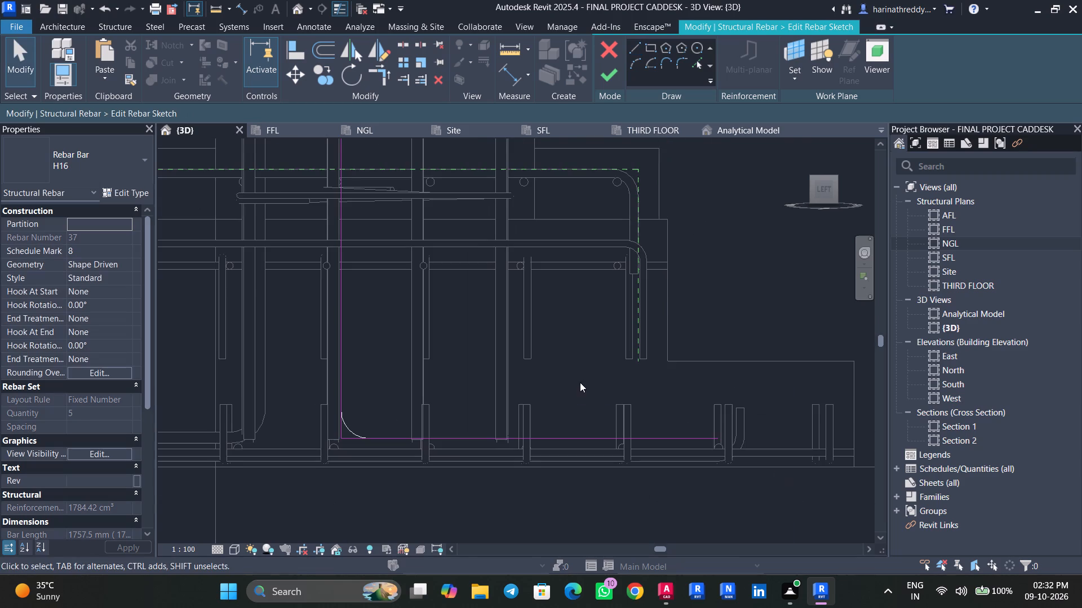
{"action": "left_click", "coordinate": [611, 76]}
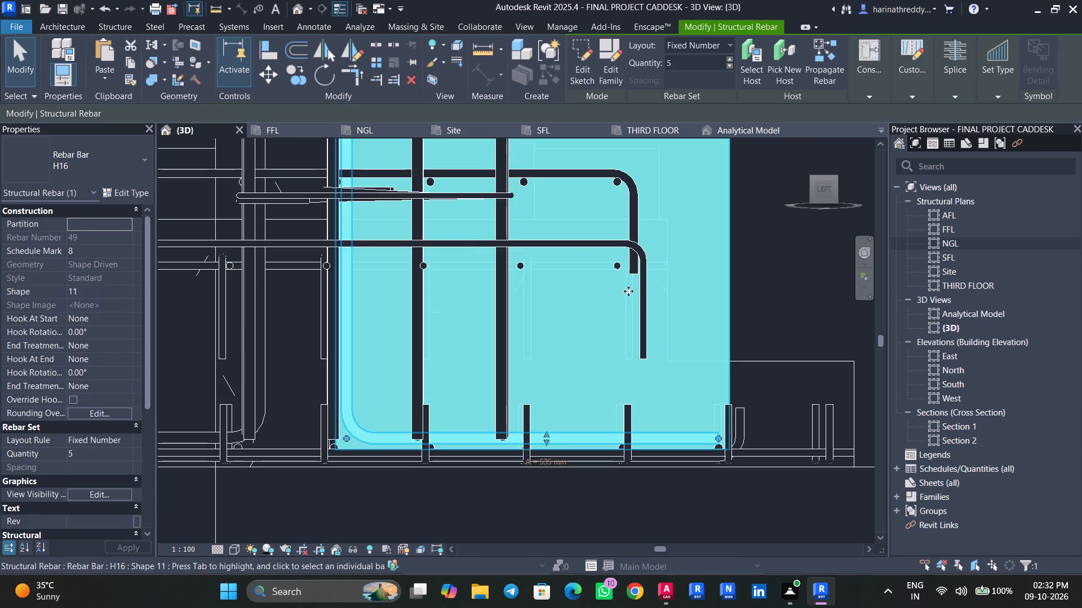
{"action": "key", "text": "Escape"}
{"action": "key", "text": "Escape"}
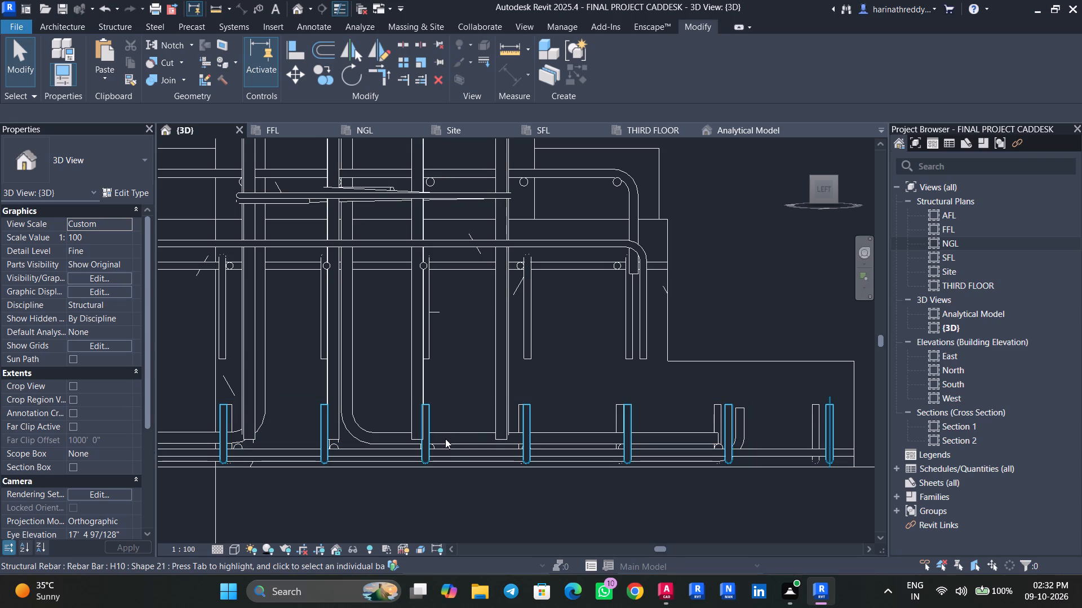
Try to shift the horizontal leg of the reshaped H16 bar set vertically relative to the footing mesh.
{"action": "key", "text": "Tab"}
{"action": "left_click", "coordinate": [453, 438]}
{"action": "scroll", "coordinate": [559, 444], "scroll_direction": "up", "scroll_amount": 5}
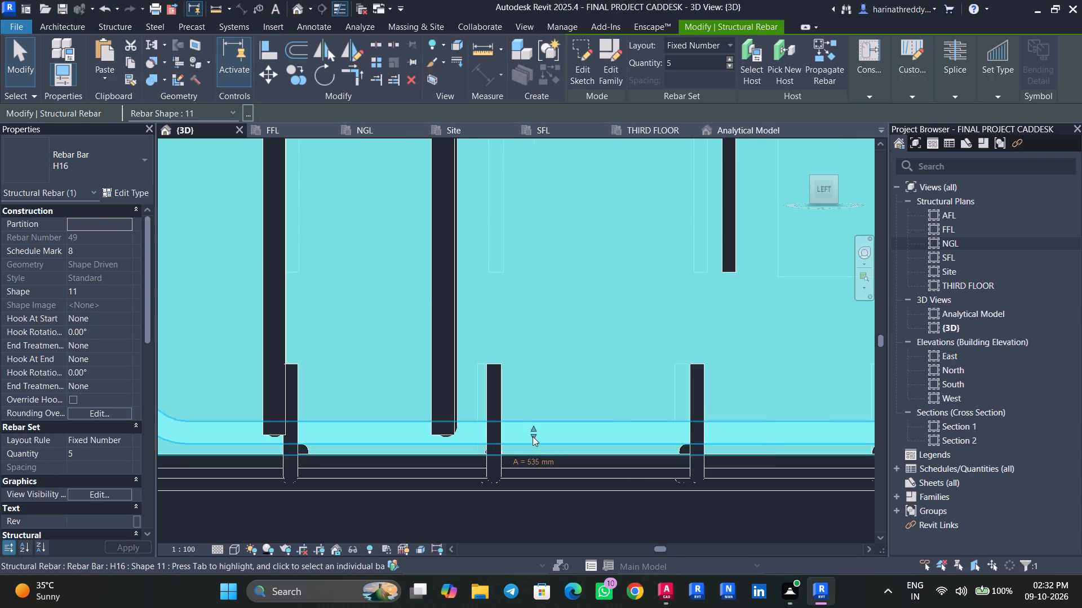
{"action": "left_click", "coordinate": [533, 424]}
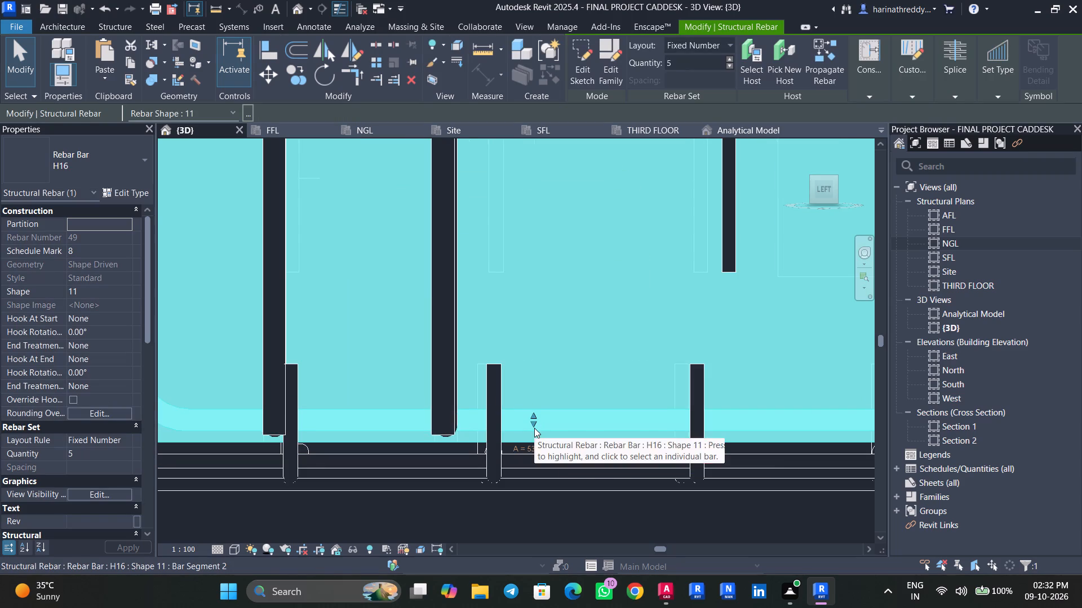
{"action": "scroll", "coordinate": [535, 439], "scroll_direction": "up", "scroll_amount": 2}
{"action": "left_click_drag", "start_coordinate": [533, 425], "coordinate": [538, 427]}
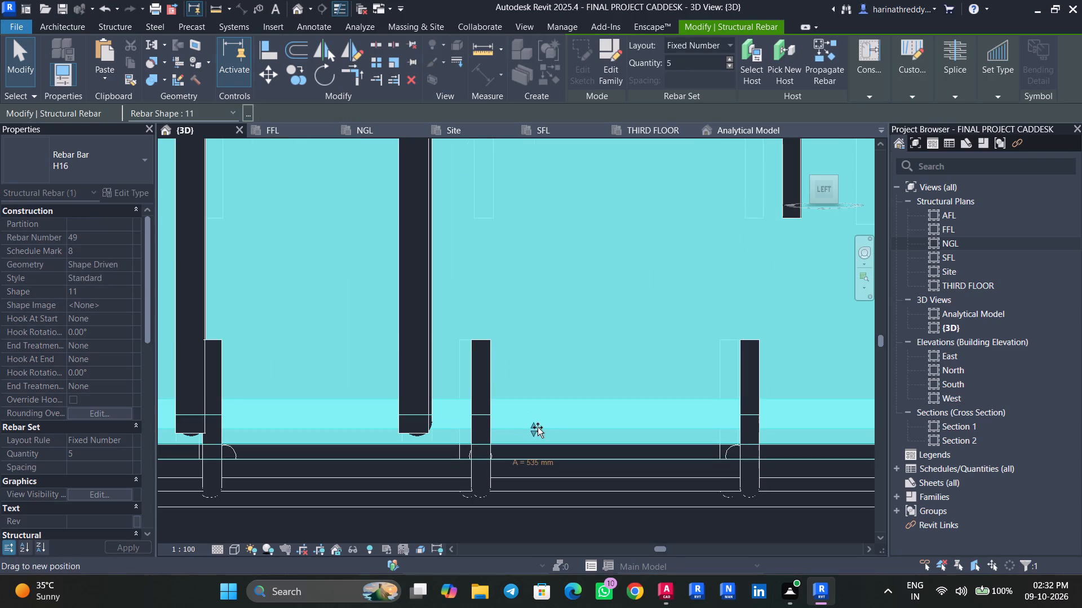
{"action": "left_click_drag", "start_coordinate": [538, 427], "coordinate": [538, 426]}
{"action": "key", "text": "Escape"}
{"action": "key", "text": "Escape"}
Select all H16 bar instances matching the reshaped set and edit their view visibility states, toggling View Unobscured for the South elevation.
{"action": "scroll", "coordinate": [551, 417], "scroll_direction": "down", "scroll_amount": 1}
{"action": "scroll", "coordinate": [551, 417], "scroll_direction": "up", "scroll_amount": 1}
{"action": "scroll", "coordinate": [551, 417], "scroll_direction": "down", "scroll_amount": 1}
{"action": "scroll", "coordinate": [551, 417], "scroll_direction": "up", "scroll_amount": 1}
{"action": "scroll", "coordinate": [551, 417], "scroll_direction": "down", "scroll_amount": 4}
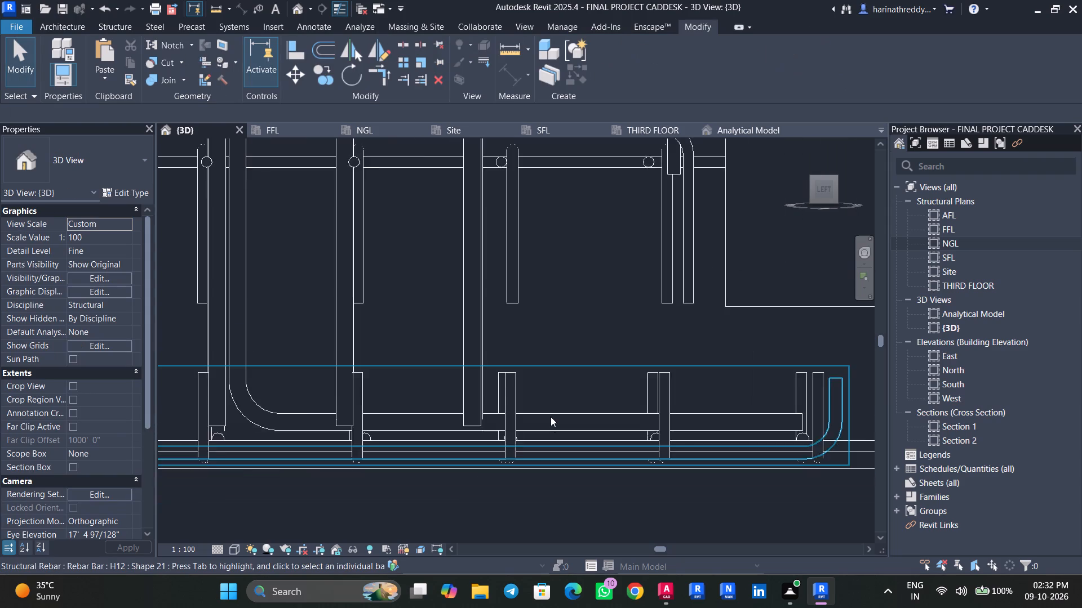
{"action": "scroll", "coordinate": [551, 417], "scroll_direction": "down", "scroll_amount": 3}
{"action": "scroll", "coordinate": [551, 417], "scroll_direction": "up", "scroll_amount": 1}
{"action": "scroll", "coordinate": [551, 417], "scroll_direction": "down", "scroll_amount": 1}
{"action": "key", "text": "Tab"}
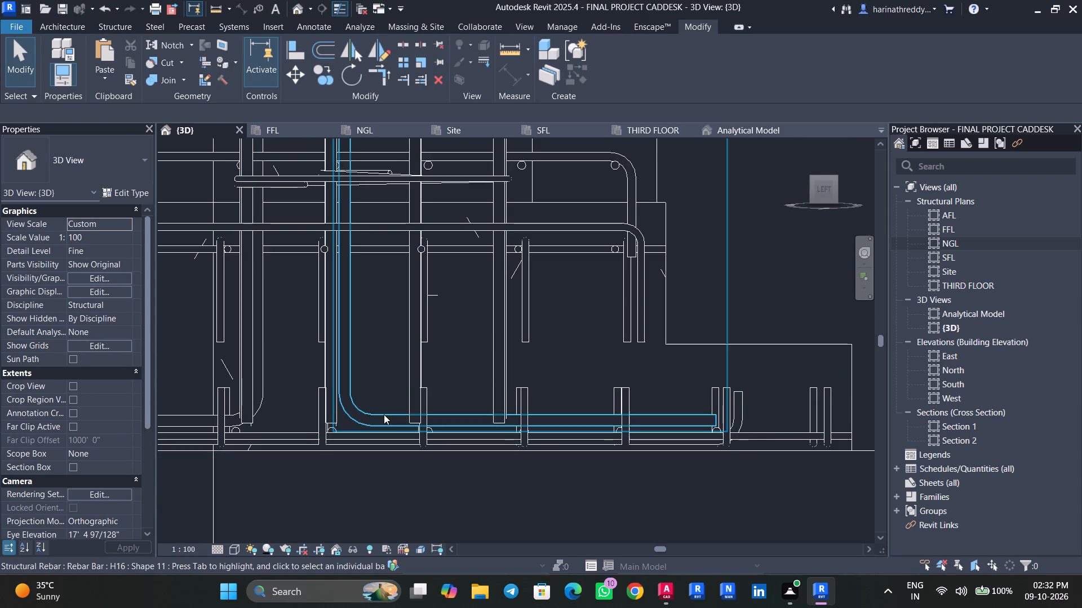
{"action": "left_click", "coordinate": [384, 414]}
{"action": "type", "text": "SA"}
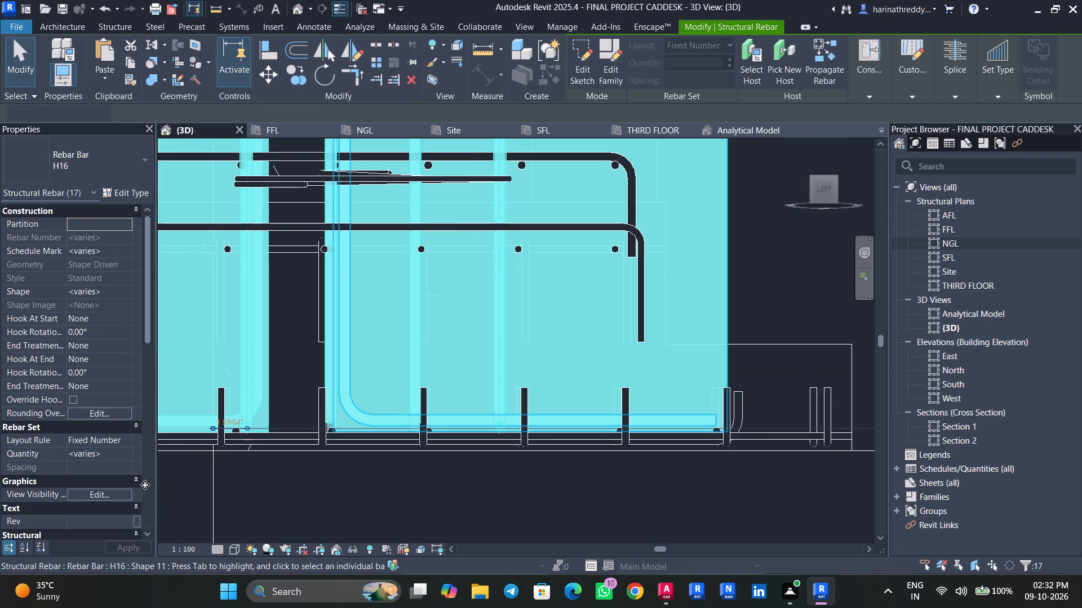
{"action": "left_click", "coordinate": [128, 496]}
{"action": "left_click", "coordinate": [646, 263]}
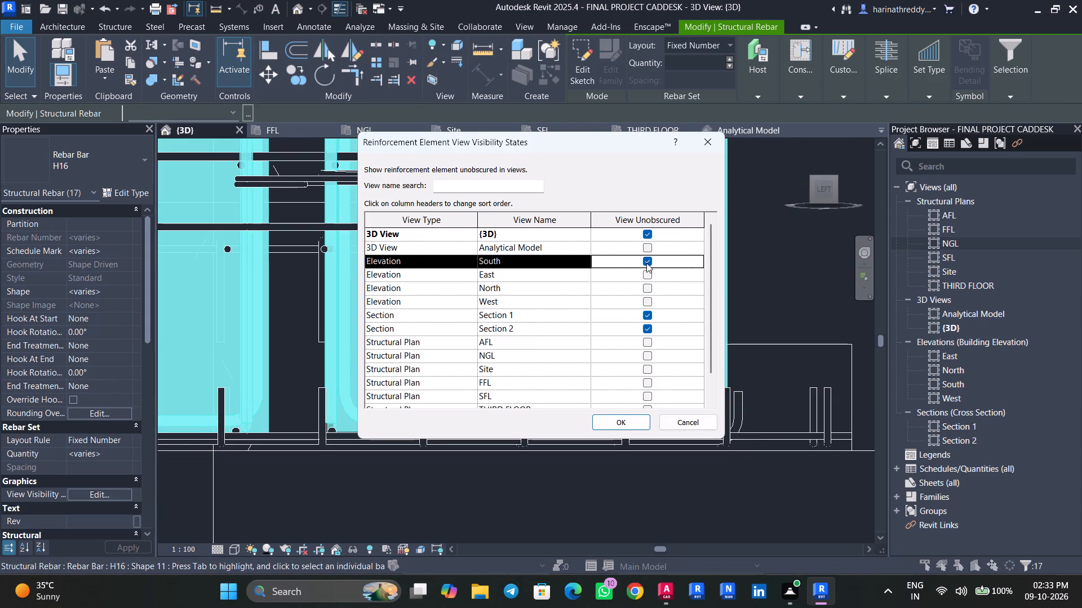
{"action": "left_click", "coordinate": [646, 263]}
{"action": "left_click", "coordinate": [623, 424]}
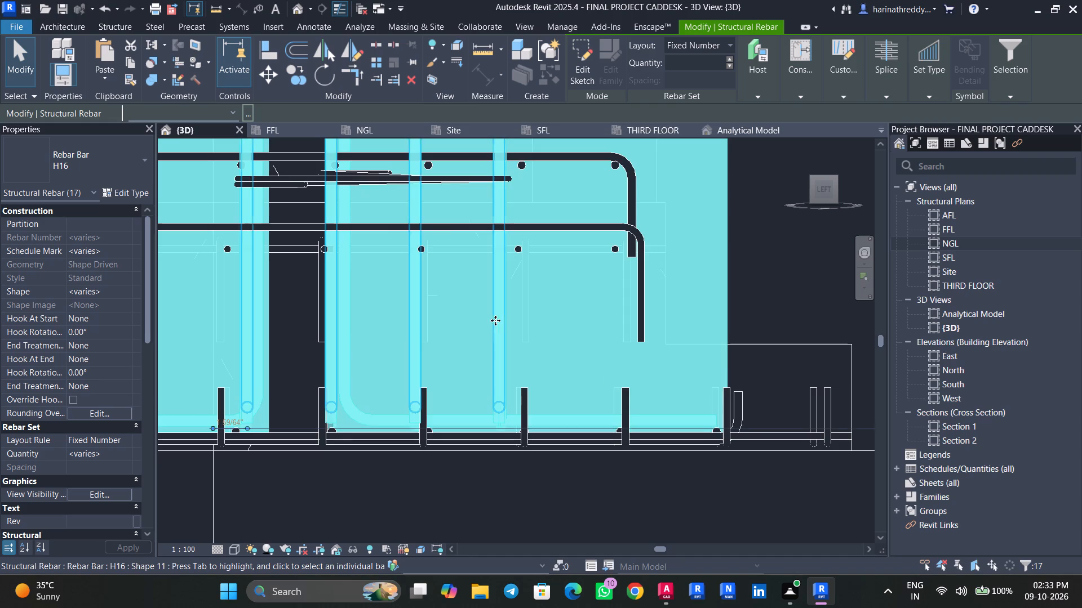
{"action": "scroll", "coordinate": [441, 381], "scroll_direction": "down", "scroll_amount": 16}
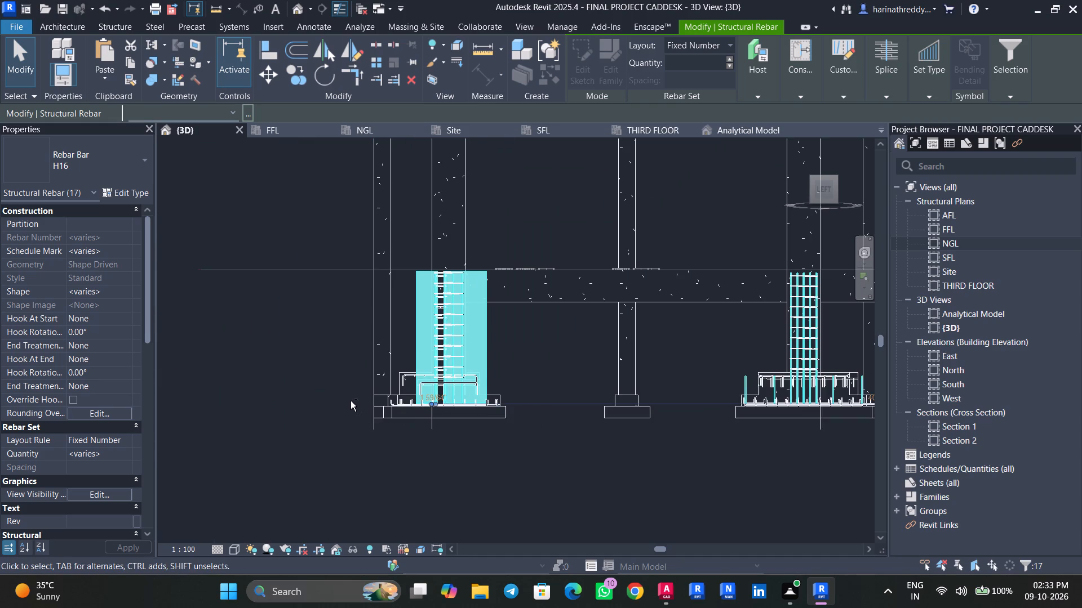
Clear the H16 bar selection and set the 3D view's visual style to Realistic.
{"action": "middle_click_drag", "start_coordinate": [351, 405], "coordinate": [391, 456], "text": "shift"}
{"action": "scroll", "coordinate": [391, 456], "scroll_direction": "up", "scroll_amount": 1, "text": "shift"}
{"action": "key", "text": "Escape"}
{"action": "key", "text": "Escape"}
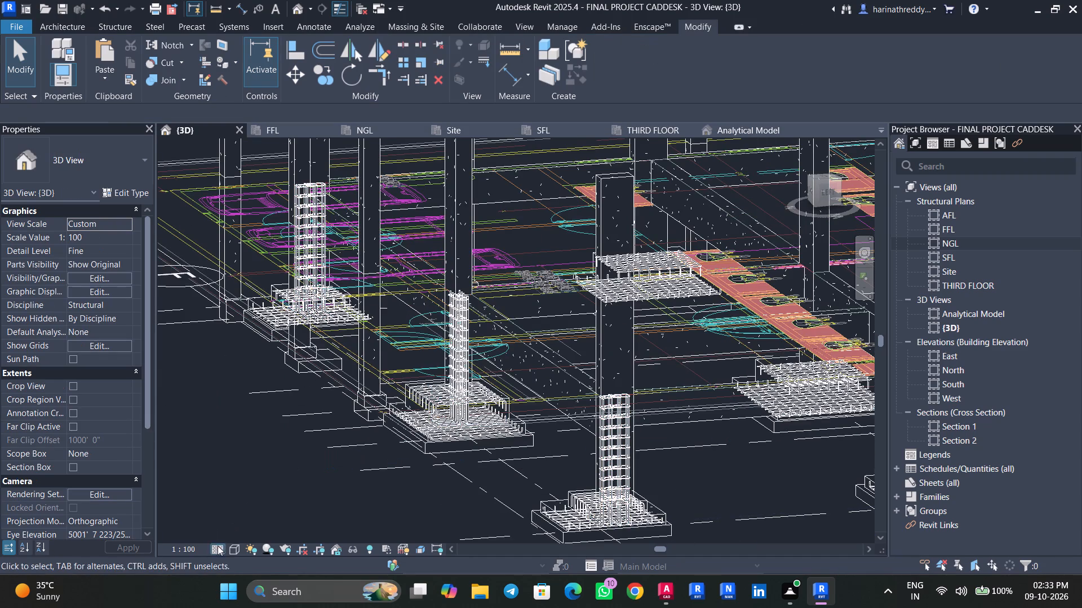
{"action": "left_click", "coordinate": [218, 546]}
{"action": "left_click", "coordinate": [223, 539]}
{"action": "left_click", "coordinate": [230, 552]}
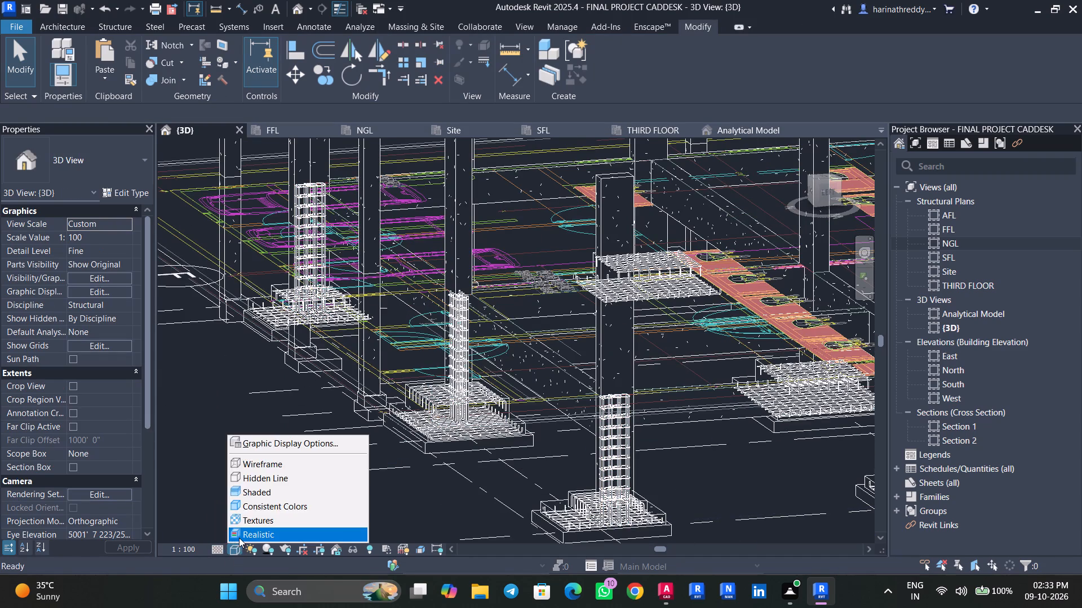
{"action": "left_click", "coordinate": [239, 537]}
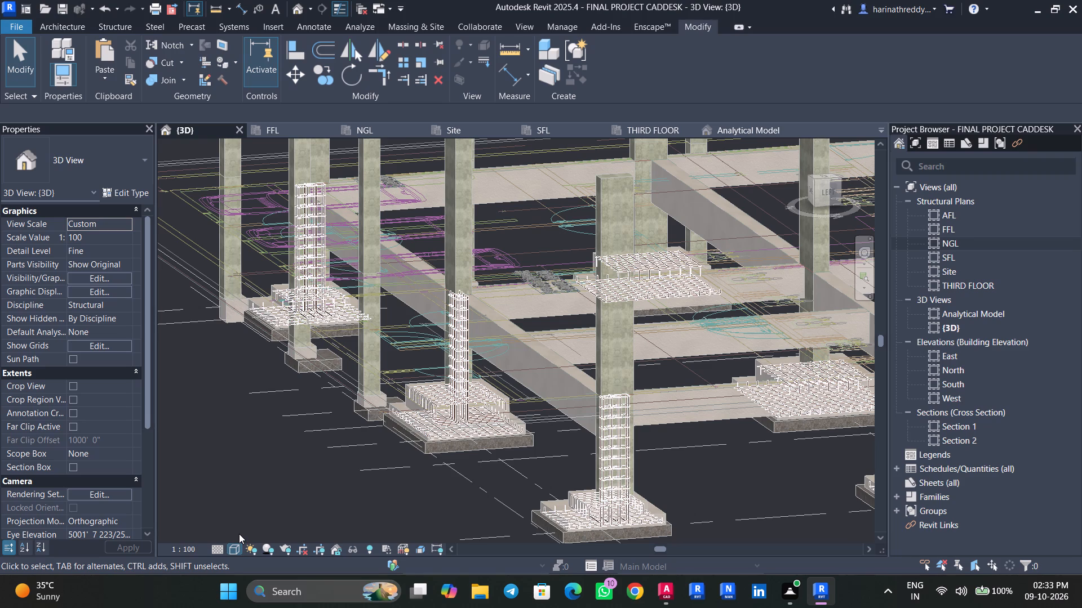
In the Left view, edit the sketch of the five-bar H16 set in the footing to shorten its horizontal leg, and finish the sketch.
{"action": "scroll", "coordinate": [487, 386], "scroll_direction": "up", "scroll_amount": 9}
{"action": "scroll", "coordinate": [441, 468], "scroll_direction": "down", "scroll_amount": 3}
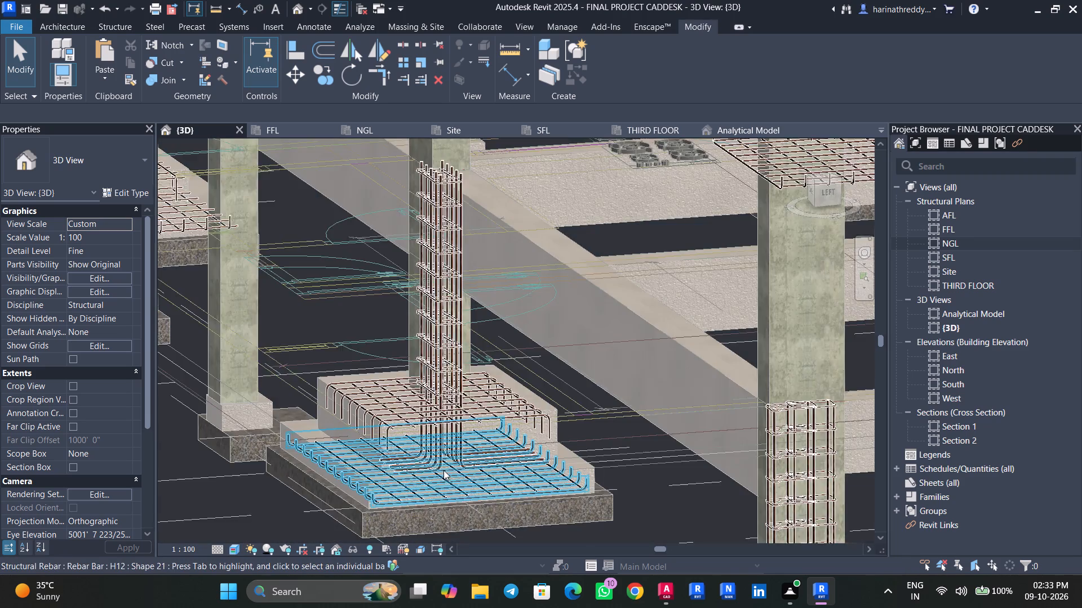
{"action": "middle_click_drag", "start_coordinate": [440, 470], "coordinate": [432, 464], "text": "shift"}
{"action": "scroll", "coordinate": [452, 445], "scroll_direction": "up", "scroll_amount": 3}
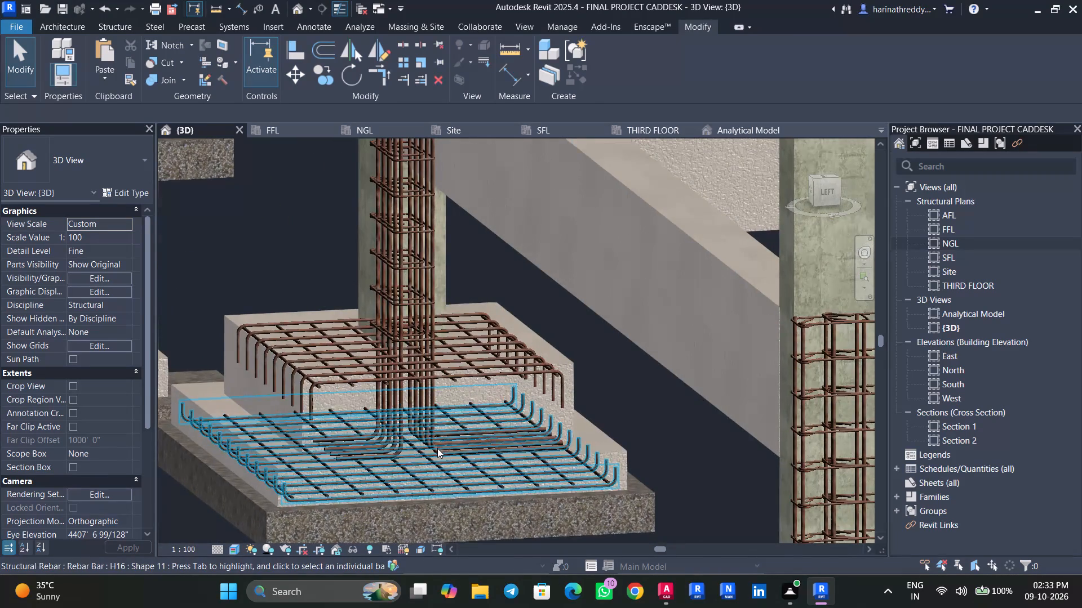
{"action": "left_click", "coordinate": [437, 448]}
{"action": "left_click", "coordinate": [583, 70]}
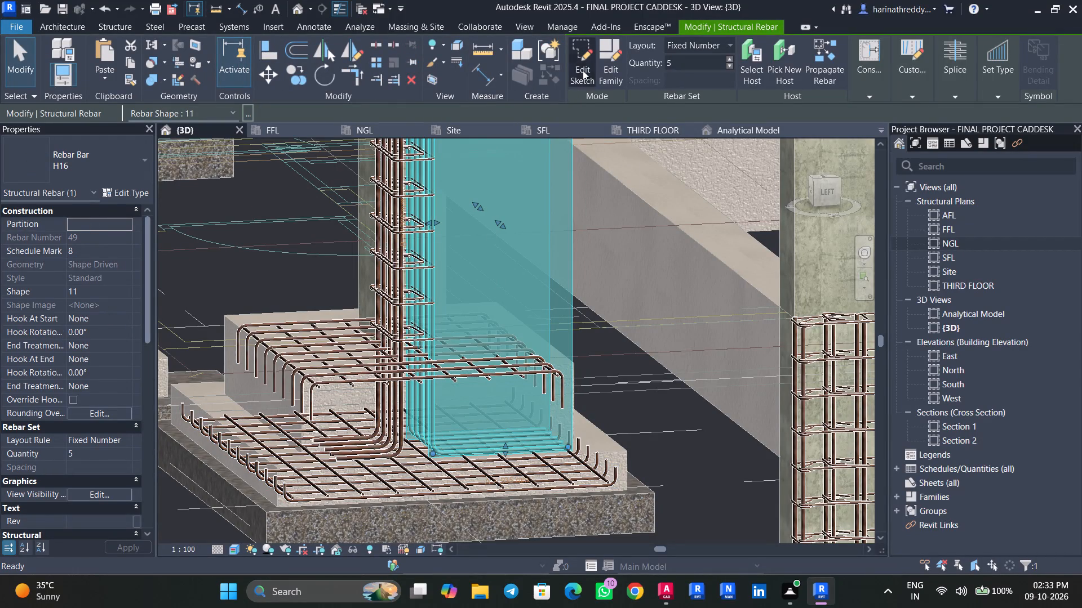
{"action": "left_click", "coordinate": [827, 192]}
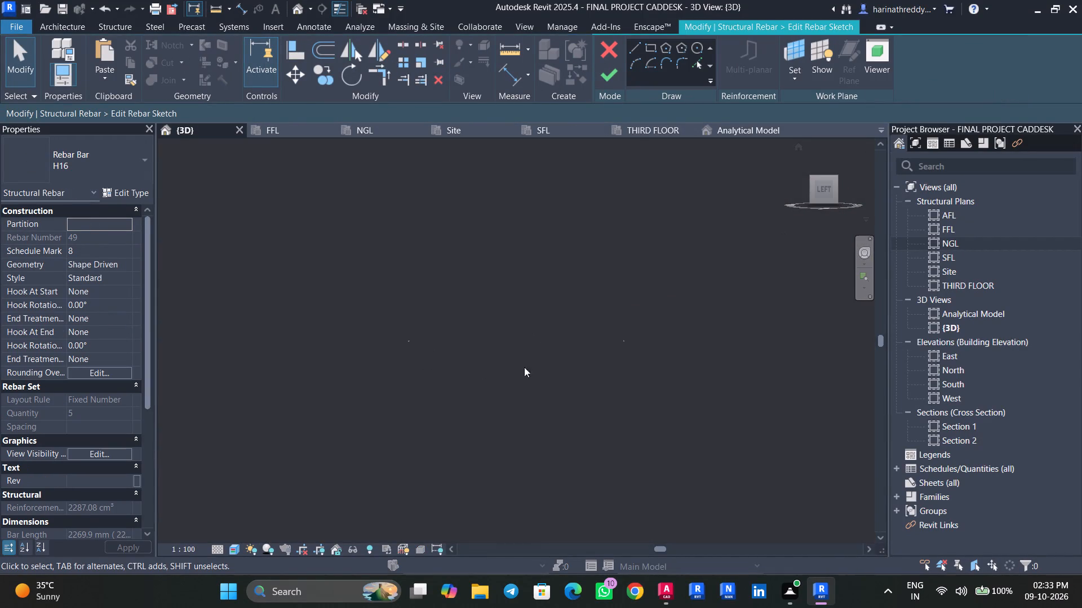
{"action": "scroll", "coordinate": [654, 345], "scroll_direction": "up", "scroll_amount": 11}
{"action": "scroll", "coordinate": [608, 347], "scroll_direction": "down", "scroll_amount": 1}
{"action": "scroll", "coordinate": [608, 347], "scroll_direction": "up", "scroll_amount": 13}
{"action": "scroll", "coordinate": [506, 319], "scroll_direction": "down", "scroll_amount": 1}
{"action": "scroll", "coordinate": [506, 319], "scroll_direction": "up", "scroll_amount": 3}
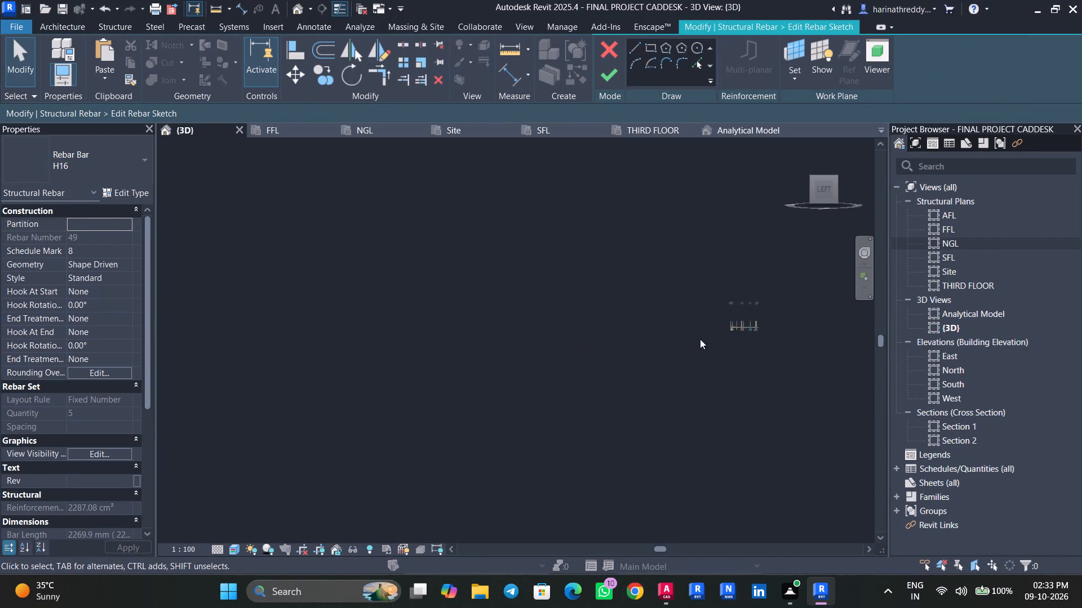
{"action": "scroll", "coordinate": [700, 339], "scroll_direction": "up", "scroll_amount": 20}
{"action": "scroll", "coordinate": [700, 339], "scroll_direction": "up", "scroll_amount": 8}
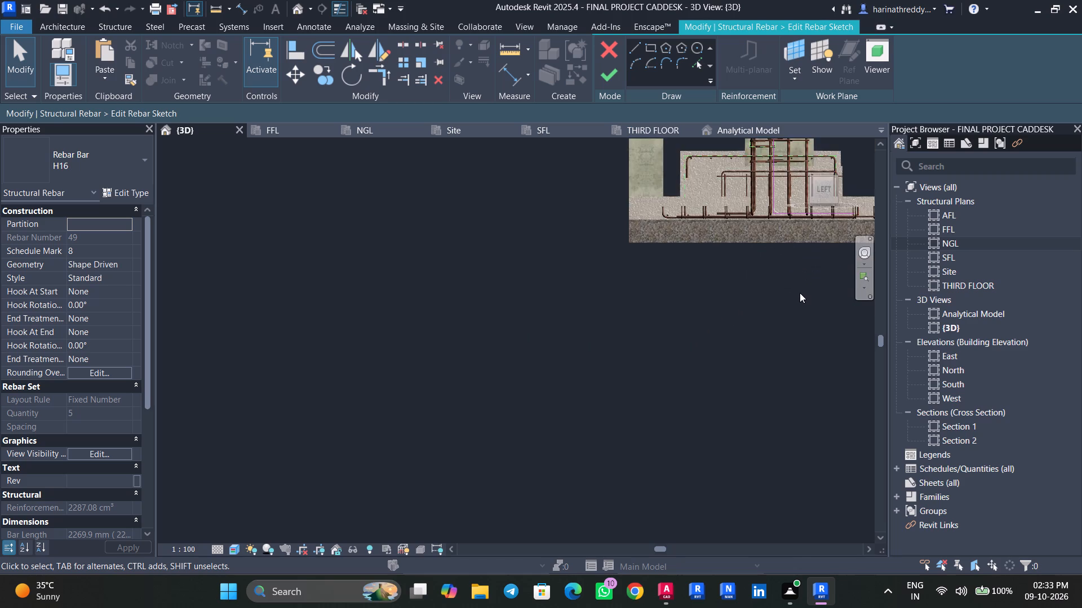
{"action": "scroll", "coordinate": [800, 293], "scroll_direction": "up", "scroll_amount": 5}
{"action": "middle_click_drag", "start_coordinate": [799, 293], "coordinate": [683, 457]}
{"action": "scroll", "coordinate": [722, 355], "scroll_direction": "up", "scroll_amount": 4}
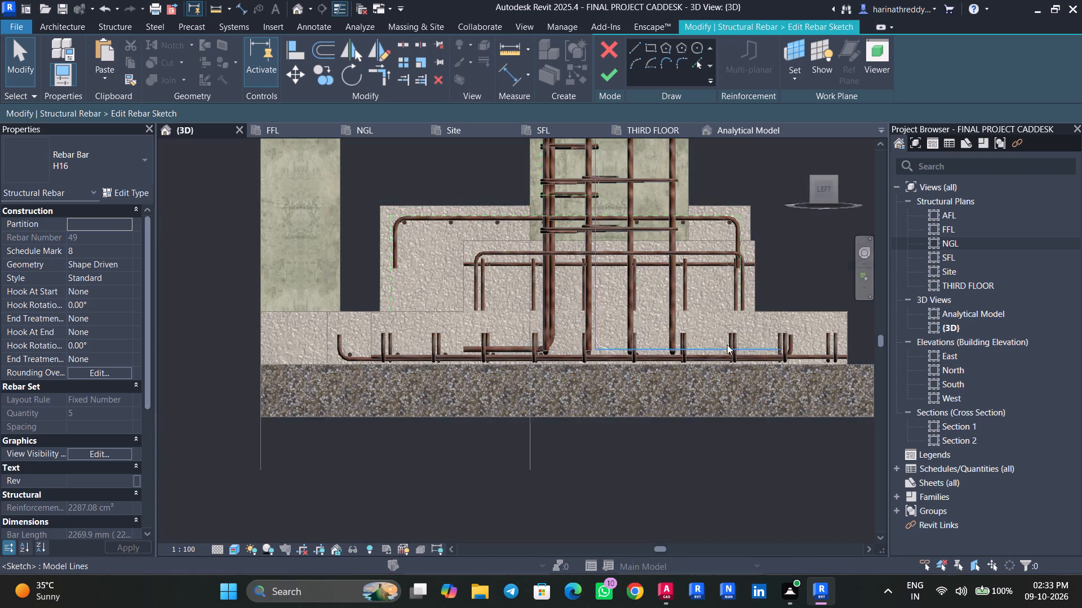
{"action": "left_click", "coordinate": [727, 345]}
{"action": "scroll", "coordinate": [753, 352], "scroll_direction": "up", "scroll_amount": 4}
{"action": "scroll", "coordinate": [753, 352], "scroll_direction": "down", "scroll_amount": 1}
{"action": "scroll", "coordinate": [753, 352], "scroll_direction": "up", "scroll_amount": 3}
{"action": "left_click_drag", "start_coordinate": [811, 341], "coordinate": [708, 339]}
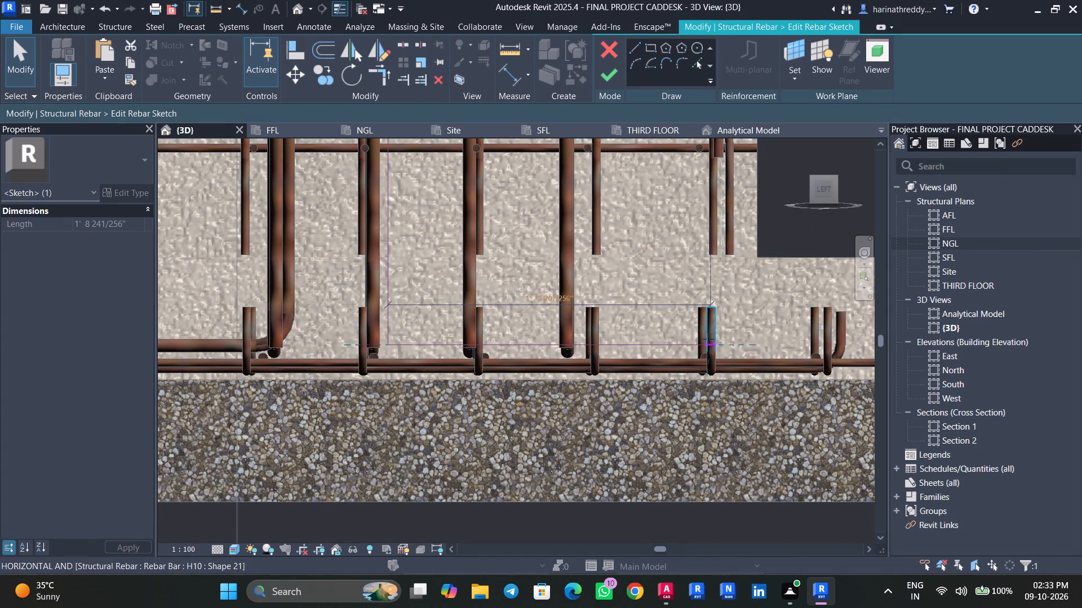
{"action": "left_click_drag", "start_coordinate": [708, 339], "coordinate": [698, 336]}
{"action": "scroll", "coordinate": [679, 341], "scroll_direction": "down", "scroll_amount": 4}
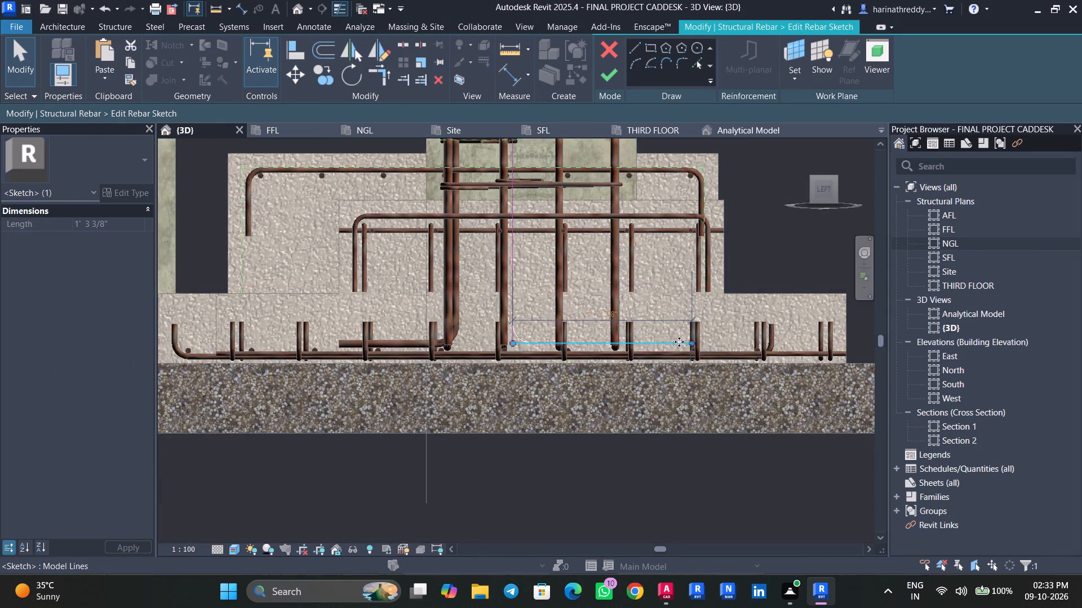
{"action": "scroll", "coordinate": [677, 342], "scroll_direction": "up", "scroll_amount": 3}
{"action": "left_click_drag", "start_coordinate": [694, 342], "coordinate": [629, 341]}
{"action": "left_click", "coordinate": [609, 76]}
{"action": "scroll", "coordinate": [653, 199], "scroll_direction": "down", "scroll_amount": 7}
{"action": "middle_click_drag", "start_coordinate": [651, 220], "coordinate": [664, 262], "text": "shift"}
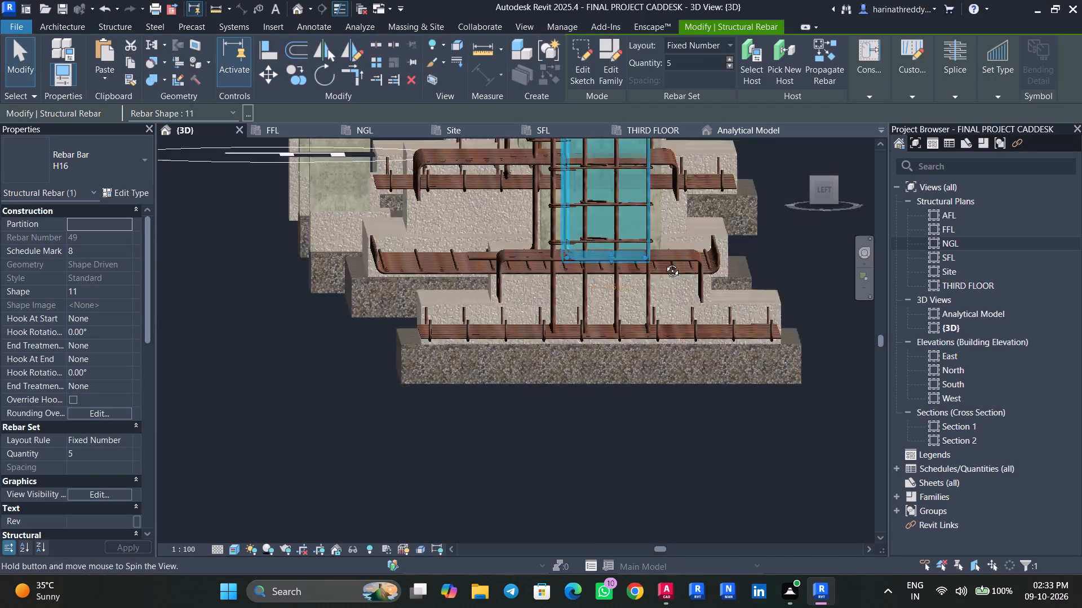
{"action": "middle_click_drag", "start_coordinate": [664, 262], "coordinate": [673, 280], "text": "shift"}
{"action": "key", "text": "Escape"}
Examine the H16 leg directions at the grid A-7 footing and check which column type stands on it.
{"action": "middle_click_drag", "start_coordinate": [681, 425], "coordinate": [691, 434], "text": "shift"}
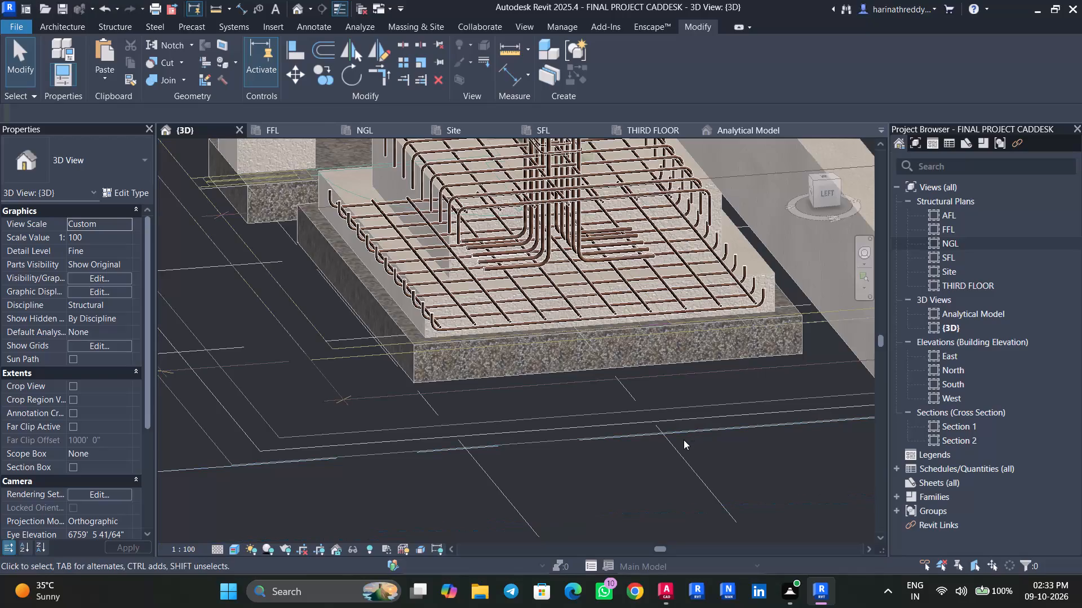
{"action": "scroll", "coordinate": [667, 437], "scroll_direction": "down", "scroll_amount": 9}
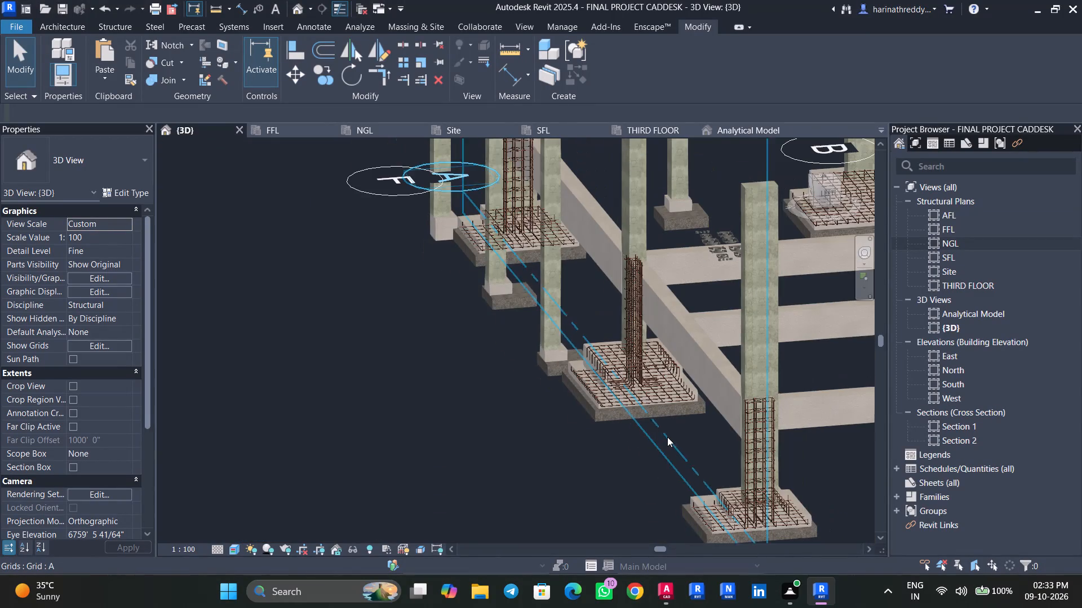
{"action": "middle_click_drag", "start_coordinate": [523, 393], "coordinate": [605, 558]}
{"action": "scroll", "coordinate": [557, 374], "scroll_direction": "up", "scroll_amount": 4}
{"action": "middle_click_drag", "start_coordinate": [549, 430], "coordinate": [579, 430], "text": "shift"}
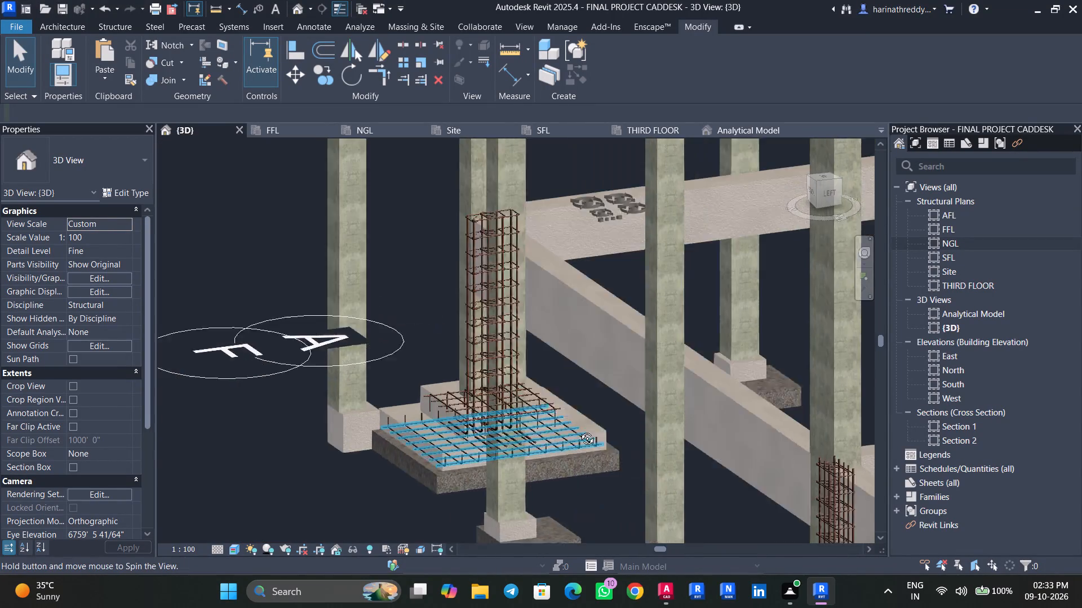
{"action": "middle_click_drag", "start_coordinate": [579, 430], "coordinate": [596, 430], "text": "shift"}
{"action": "middle_click_drag", "start_coordinate": [566, 482], "coordinate": [697, 453]}
{"action": "scroll", "coordinate": [436, 387], "scroll_direction": "up", "scroll_amount": 4}
{"action": "scroll", "coordinate": [445, 334], "scroll_direction": "up", "scroll_amount": 2}
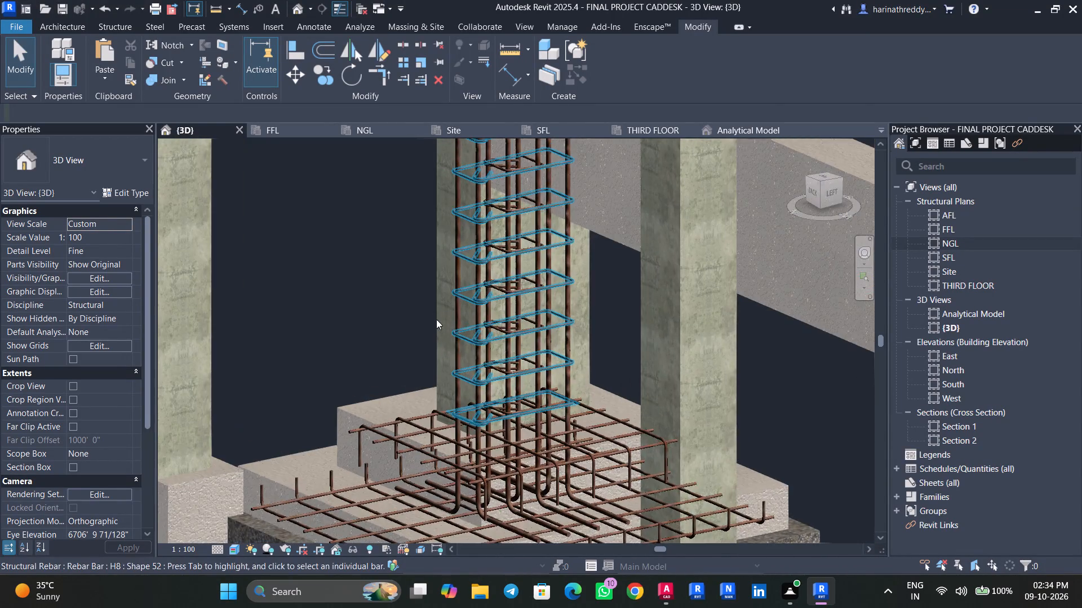
{"action": "left_click", "coordinate": [433, 311]}
{"action": "scroll", "coordinate": [432, 311], "scroll_direction": "down", "scroll_amount": 2}
{"action": "middle_click_drag", "start_coordinate": [432, 318], "coordinate": [493, 336], "text": "shift"}
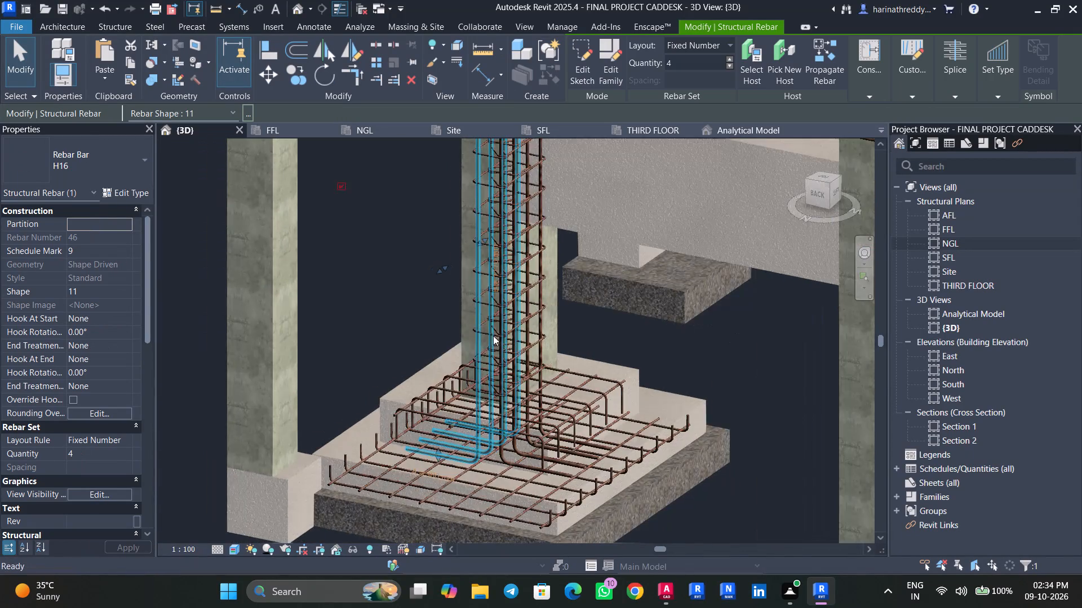
{"action": "key", "text": "Escape"}
{"action": "left_click", "coordinate": [462, 260]}
{"action": "scroll", "coordinate": [462, 260], "scroll_direction": "down", "scroll_amount": 7}
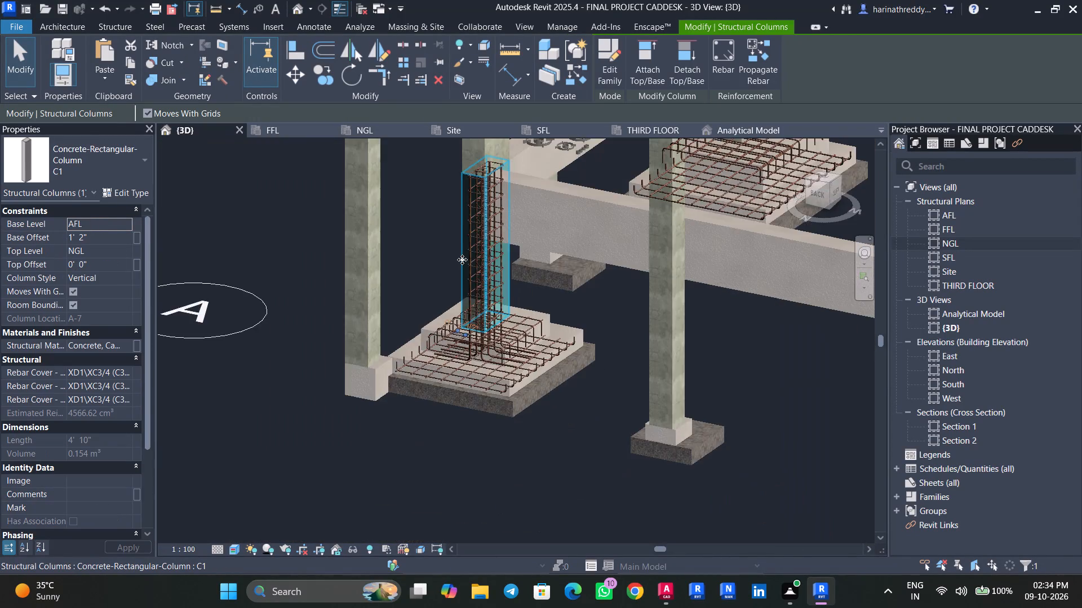
{"action": "scroll", "coordinate": [462, 260], "scroll_direction": "down", "scroll_amount": 2}
{"action": "scroll", "coordinate": [462, 260], "scroll_direction": "up", "scroll_amount": 1}
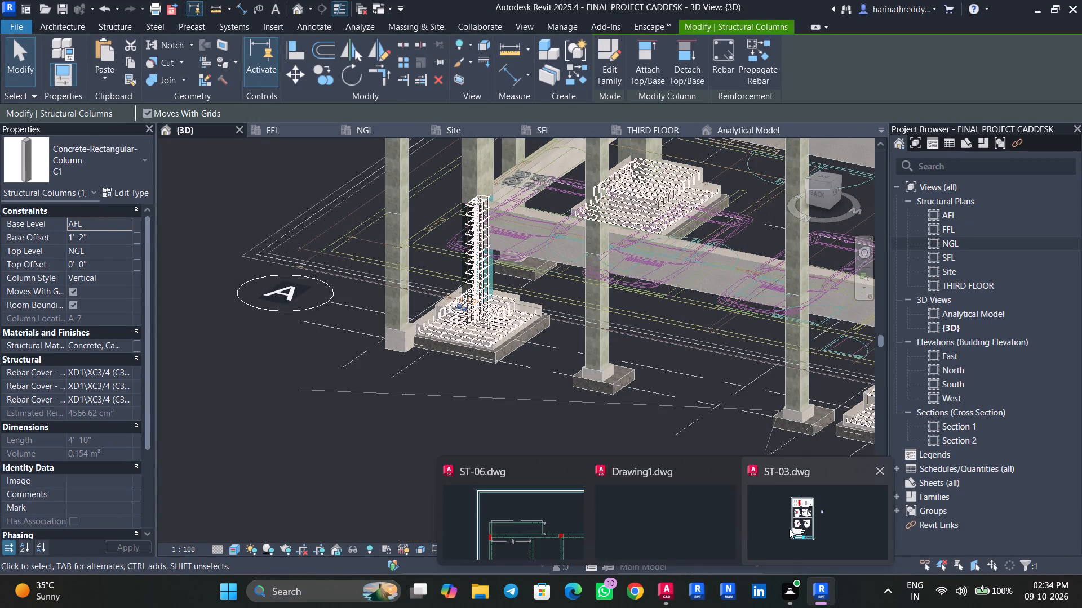
Switch to AutoCAD and read the column reinforcement details table in ST-03.dwg, then return to the Revit model.
{"action": "left_click", "coordinate": [789, 528]}
{"action": "scroll", "coordinate": [307, 338], "scroll_direction": "down", "scroll_amount": 2}
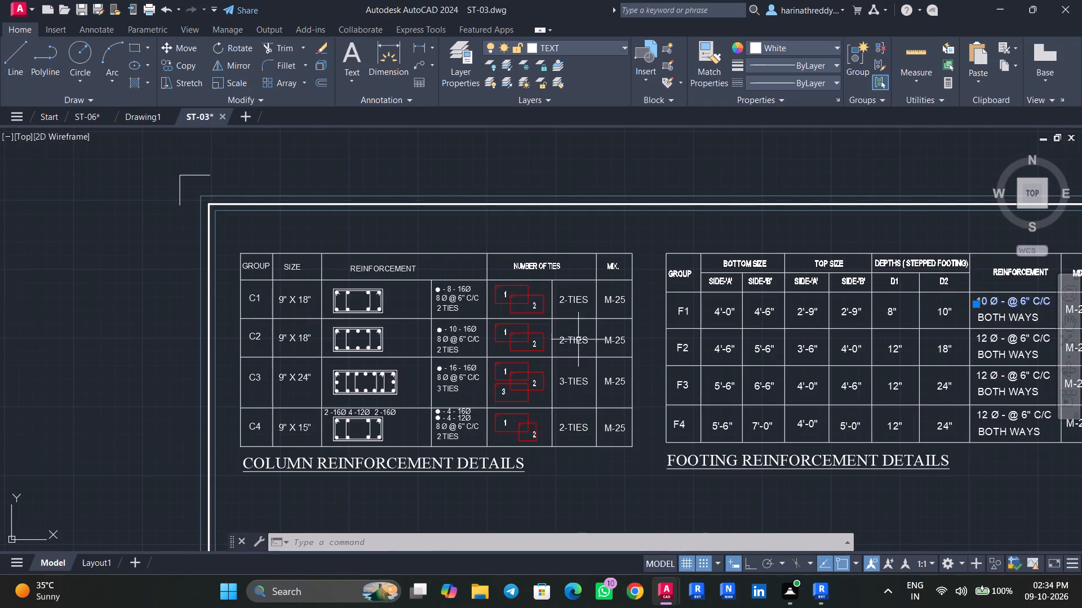
{"action": "scroll", "coordinate": [560, 337], "scroll_direction": "up", "scroll_amount": 2}
{"action": "middle_click_drag", "start_coordinate": [546, 356], "coordinate": [611, 317]}
{"action": "scroll", "coordinate": [611, 317], "scroll_direction": "down", "scroll_amount": 1}
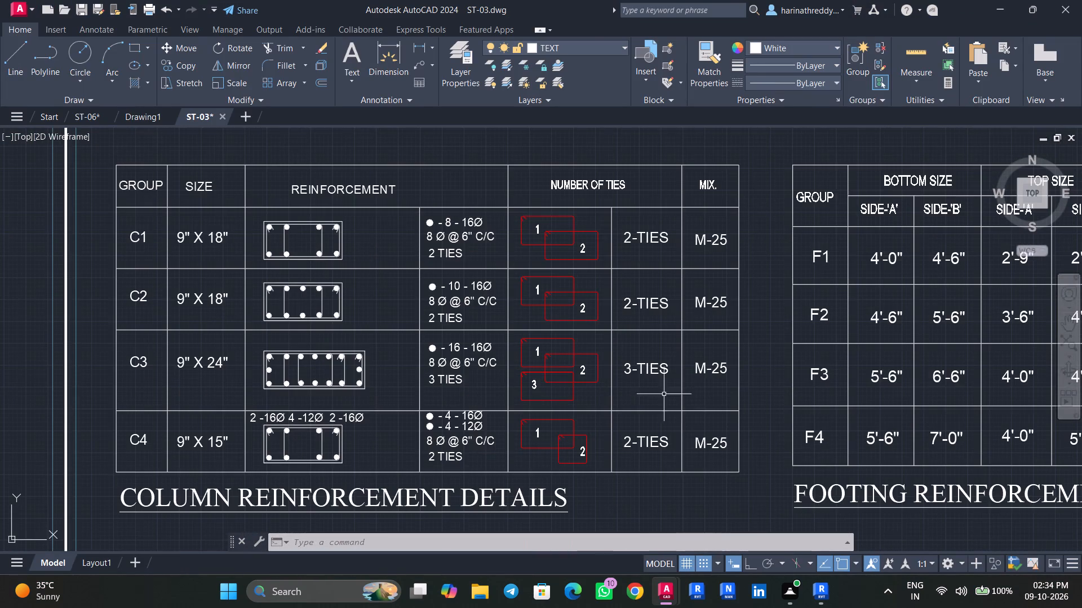
{"action": "left_click", "coordinate": [821, 587]}
Check the column types at grids B-7 and A-7 against the reinforcement schedule.
{"action": "scroll", "coordinate": [607, 422], "scroll_direction": "down", "scroll_amount": 5}
{"action": "middle_click_drag", "start_coordinate": [611, 439], "coordinate": [641, 433], "text": "shift"}
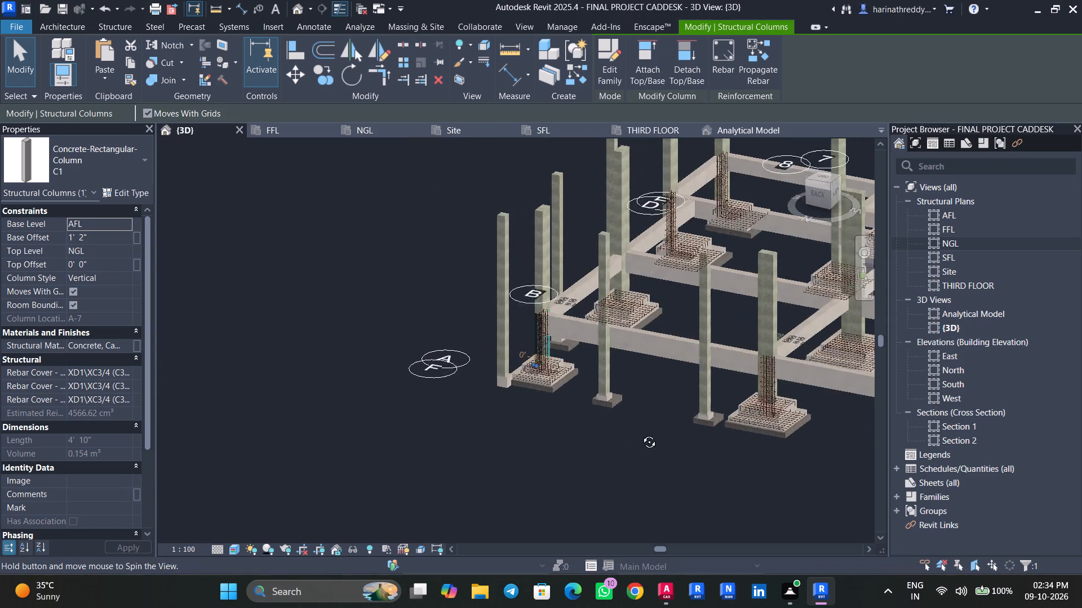
{"action": "middle_click_drag", "start_coordinate": [641, 433], "coordinate": [887, 461], "text": "shift"}
{"action": "scroll", "coordinate": [376, 386], "scroll_direction": "up", "scroll_amount": 8}
{"action": "scroll", "coordinate": [377, 386], "scroll_direction": "down", "scroll_amount": 1}
{"action": "scroll", "coordinate": [377, 386], "scroll_direction": "up", "scroll_amount": 2}
{"action": "middle_click_drag", "start_coordinate": [414, 433], "coordinate": [549, 539]}
{"action": "key", "text": "Escape"}
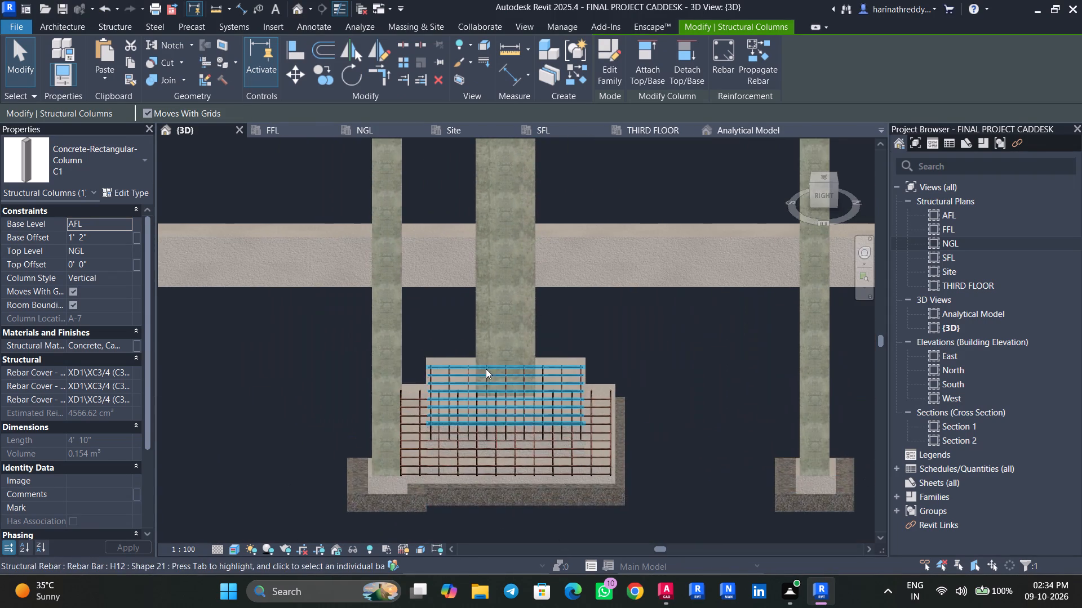
{"action": "left_click", "coordinate": [474, 337]}
{"action": "middle_click_drag", "start_coordinate": [674, 355], "coordinate": [375, 356]}
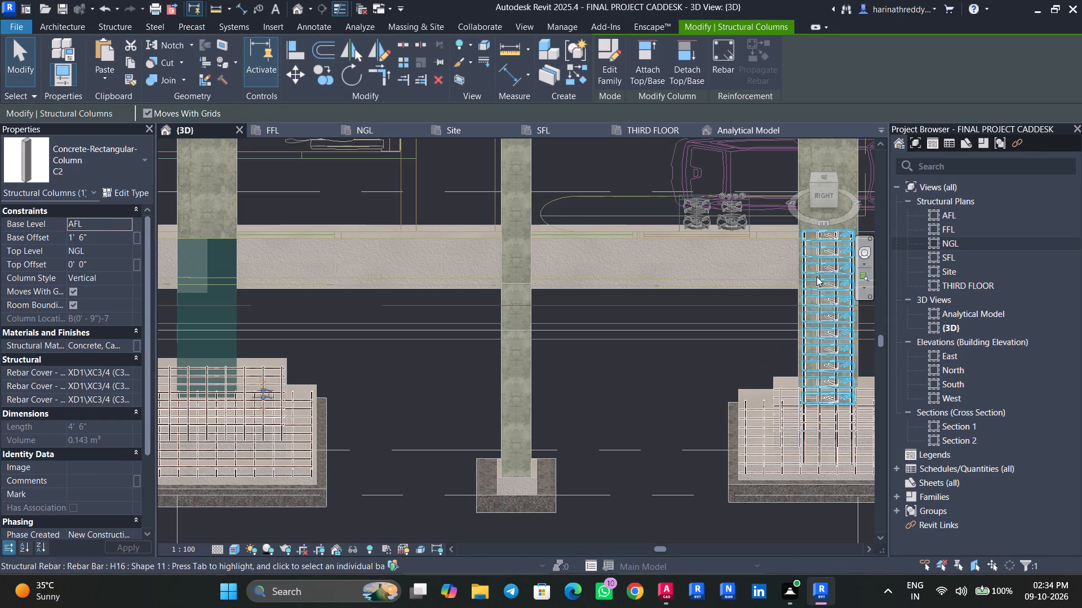
{"action": "key", "text": "Escape"}
{"action": "scroll", "coordinate": [796, 242], "scroll_direction": "up", "scroll_amount": 2}
{"action": "scroll", "coordinate": [796, 242], "scroll_direction": "down", "scroll_amount": 1}
{"action": "scroll", "coordinate": [796, 242], "scroll_direction": "up", "scroll_amount": 4}
{"action": "scroll", "coordinate": [796, 242], "scroll_direction": "down", "scroll_amount": 1}
{"action": "scroll", "coordinate": [796, 242], "scroll_direction": "up", "scroll_amount": 2}
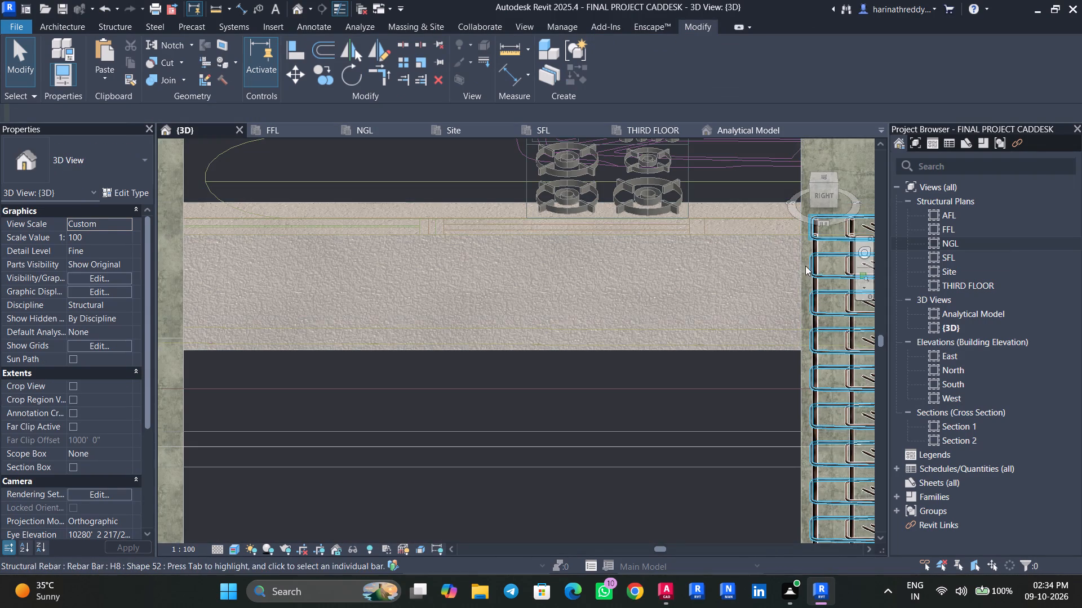
{"action": "left_click", "coordinate": [799, 270]}
{"action": "scroll", "coordinate": [799, 270], "scroll_direction": "down", "scroll_amount": 10}
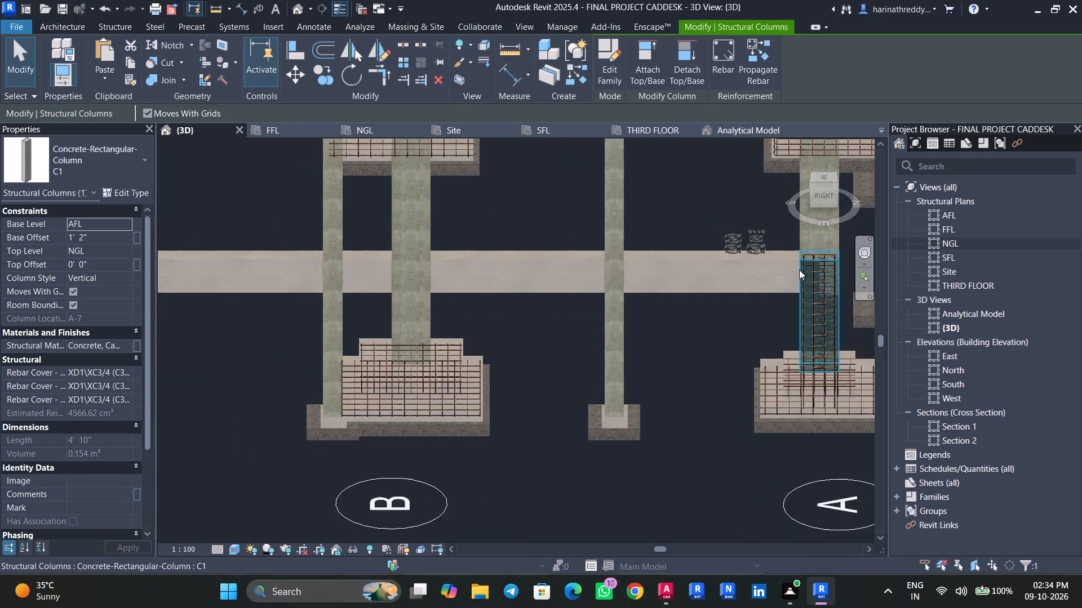
Look over the foundation columns around the model for those still lacking column rebar.
{"action": "scroll", "coordinate": [799, 270], "scroll_direction": "down", "scroll_amount": 2}
{"action": "middle_click_drag", "start_coordinate": [639, 394], "coordinate": [580, 411], "text": "shift"}
{"action": "middle_click_drag", "start_coordinate": [599, 360], "coordinate": [580, 593]}
{"action": "scroll", "coordinate": [692, 418], "scroll_direction": "down", "scroll_amount": 4}
{"action": "middle_click_drag", "start_coordinate": [711, 433], "coordinate": [757, 430], "text": "shift"}
{"action": "scroll", "coordinate": [648, 214], "scroll_direction": "up", "scroll_amount": 2}
{"action": "scroll", "coordinate": [648, 214], "scroll_direction": "down", "scroll_amount": 1}
{"action": "scroll", "coordinate": [648, 214], "scroll_direction": "up", "scroll_amount": 5}
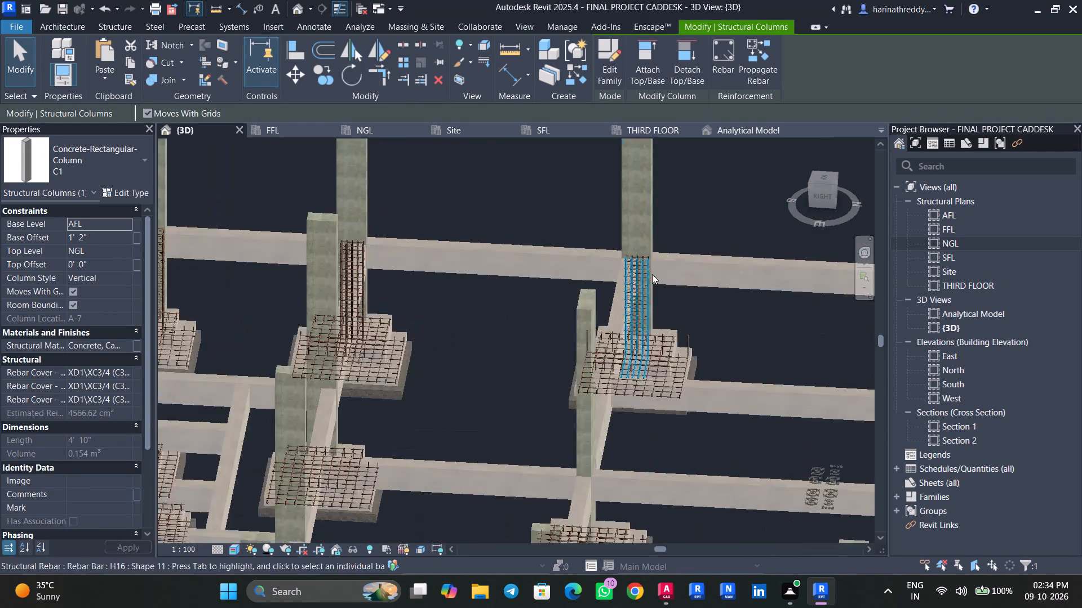
{"action": "scroll", "coordinate": [652, 274], "scroll_direction": "up", "scroll_amount": 4}
{"action": "scroll", "coordinate": [751, 316], "scroll_direction": "up", "scroll_amount": 3}
{"action": "middle_click_drag", "start_coordinate": [744, 321], "coordinate": [698, 344], "text": "shift"}
{"action": "scroll", "coordinate": [708, 342], "scroll_direction": "down", "scroll_amount": 9}
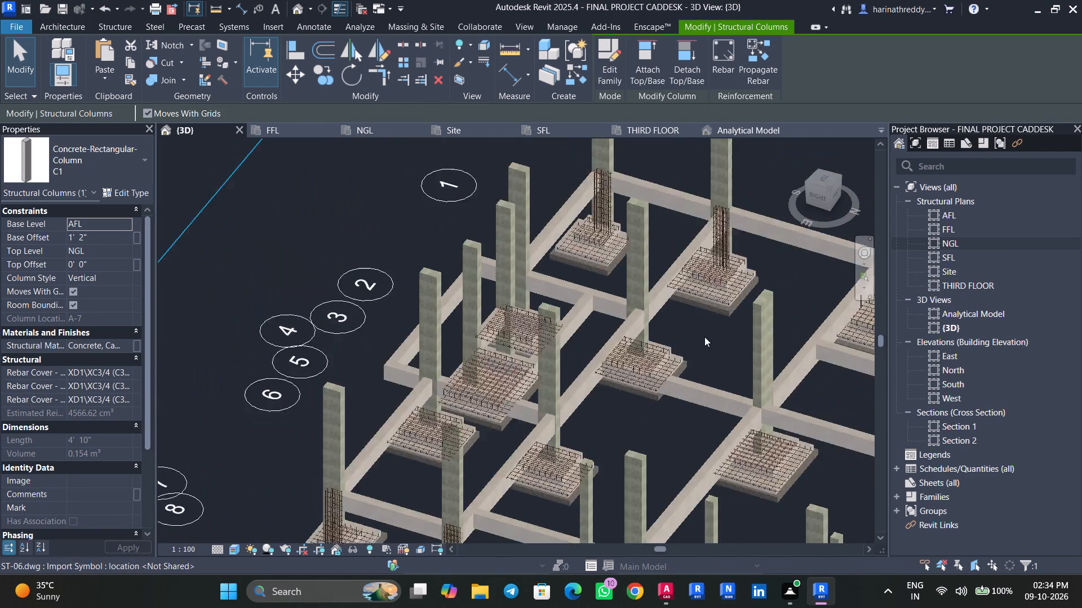
{"action": "scroll", "coordinate": [704, 337], "scroll_direction": "down", "scroll_amount": 6}
{"action": "middle_click_drag", "start_coordinate": [762, 393], "coordinate": [685, 353], "text": "shift"}
{"action": "middle_click_drag", "start_coordinate": [799, 463], "coordinate": [257, 348]}
{"action": "scroll", "coordinate": [428, 362], "scroll_direction": "up", "scroll_amount": 4}
{"action": "scroll", "coordinate": [430, 361], "scroll_direction": "down", "scroll_amount": 1}
{"action": "scroll", "coordinate": [431, 361], "scroll_direction": "up", "scroll_amount": 2}
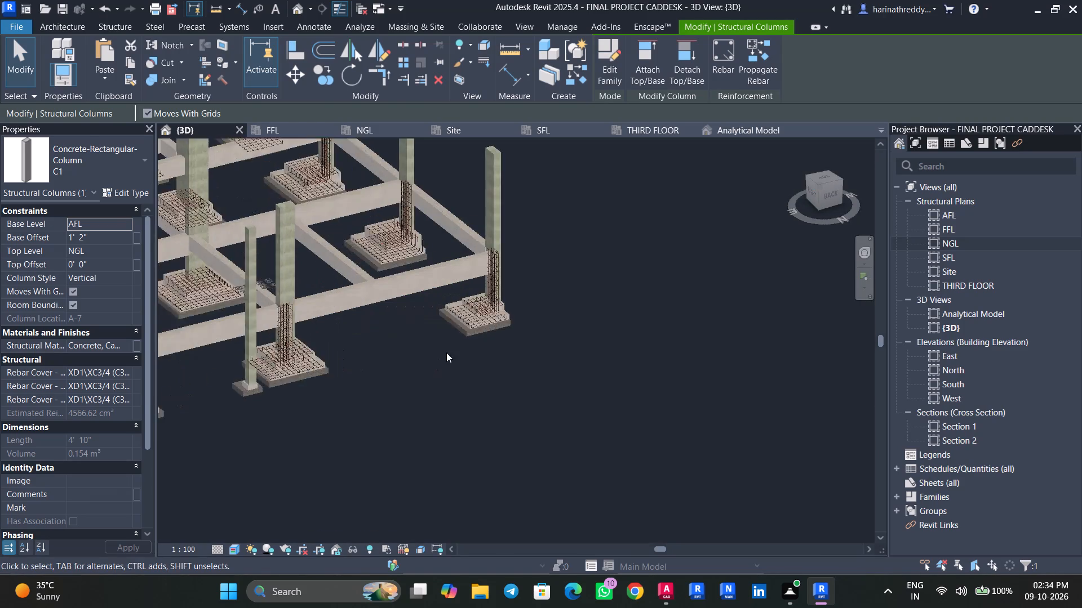
Propagate the rebar of the reinforced C2 foundation column to the matching C2 column near grid B, aligned by host.
{"action": "scroll", "coordinate": [446, 352], "scroll_direction": "up", "scroll_amount": 3}
{"action": "scroll", "coordinate": [487, 327], "scroll_direction": "up", "scroll_amount": 3}
{"action": "middle_click_drag", "start_coordinate": [489, 331], "coordinate": [597, 569]}
{"action": "scroll", "coordinate": [593, 562], "scroll_direction": "up", "scroll_amount": 1}
{"action": "middle_click_drag", "start_coordinate": [454, 334], "coordinate": [596, 521]}
{"action": "scroll", "coordinate": [600, 491], "scroll_direction": "down", "scroll_amount": 4}
{"action": "middle_click_drag", "start_coordinate": [506, 471], "coordinate": [653, 253]}
{"action": "scroll", "coordinate": [534, 437], "scroll_direction": "up", "scroll_amount": 12}
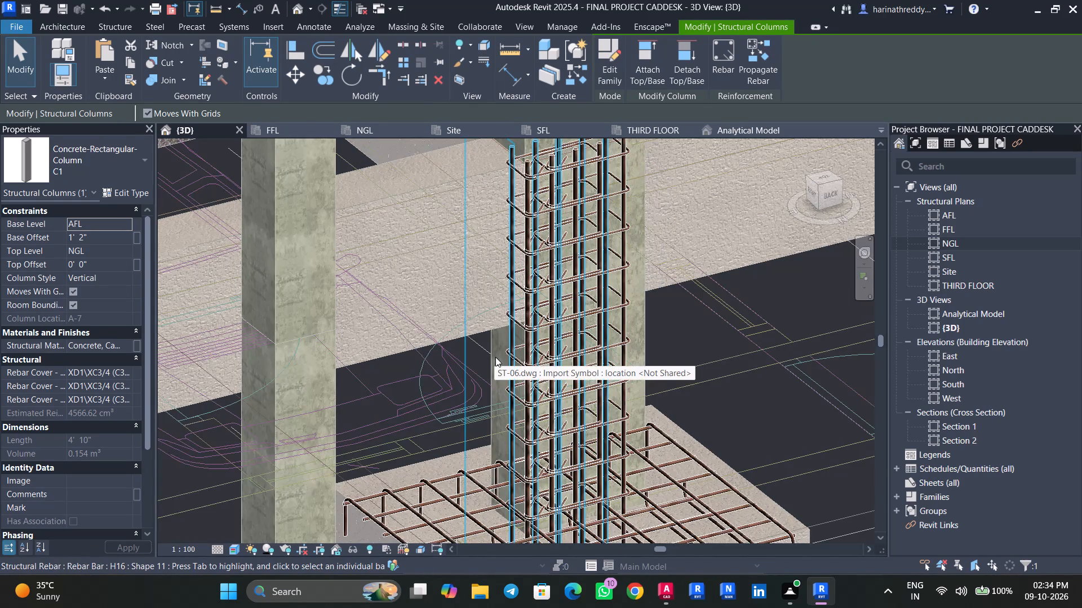
{"action": "key", "text": "Tab"}
{"action": "key", "text": "Tab"}
{"action": "left_click", "coordinate": [496, 357]}
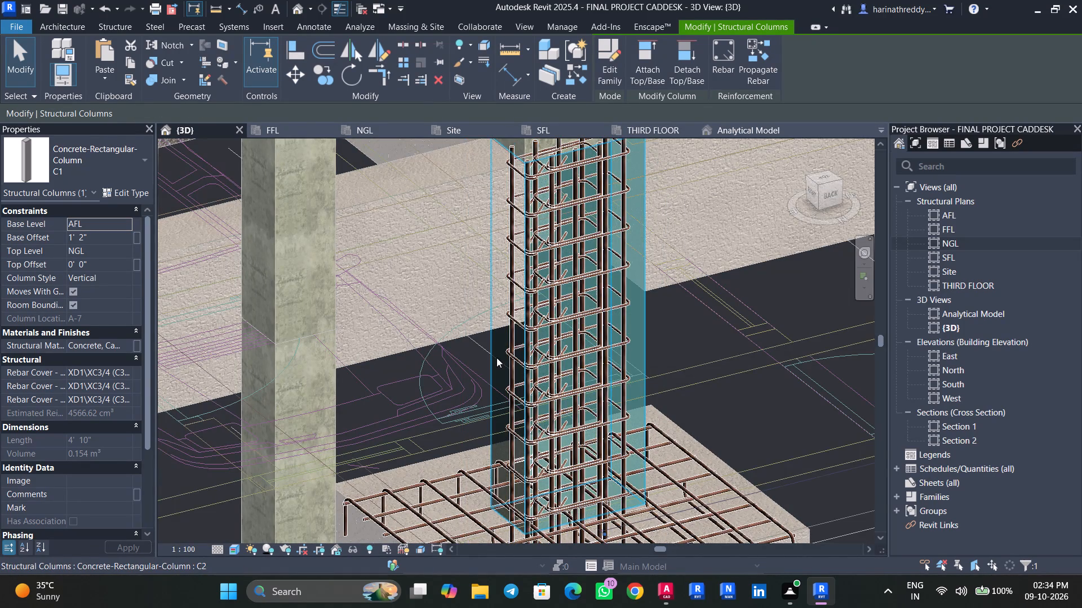
{"action": "scroll", "coordinate": [496, 357], "scroll_direction": "down", "scroll_amount": 4}
{"action": "left_click", "coordinate": [768, 56]}
{"action": "scroll", "coordinate": [777, 289], "scroll_direction": "down", "scroll_amount": 4}
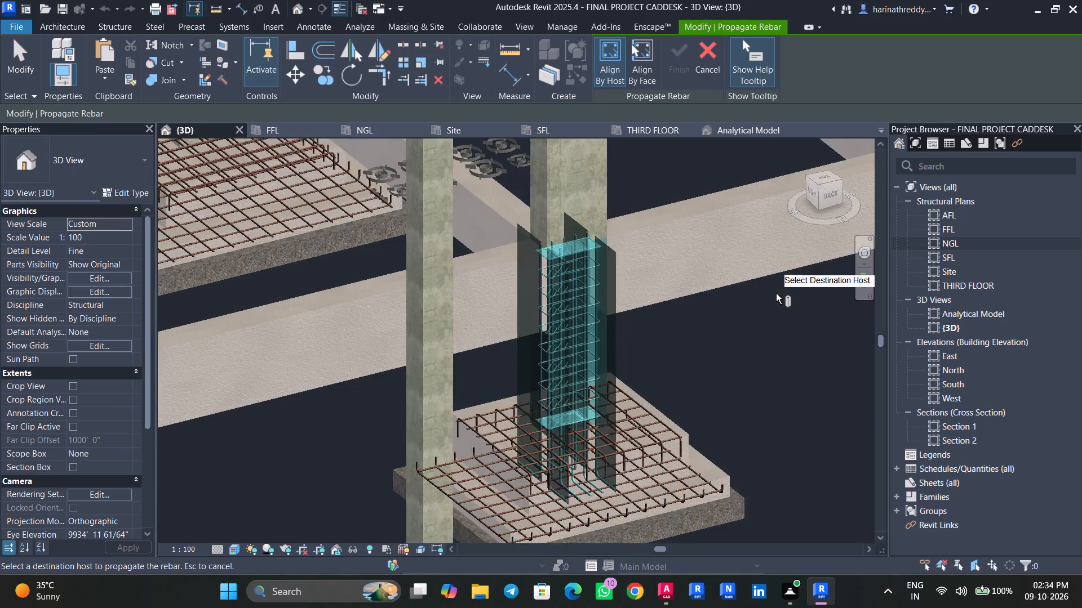
{"action": "scroll", "coordinate": [776, 293], "scroll_direction": "down", "scroll_amount": 8}
{"action": "scroll", "coordinate": [515, 312], "scroll_direction": "up", "scroll_amount": 10}
{"action": "middle_click_drag", "start_coordinate": [501, 348], "coordinate": [530, 348], "text": "shift"}
{"action": "middle_click_drag", "start_coordinate": [530, 383], "coordinate": [759, 410]}
{"action": "left_click", "coordinate": [499, 298]}
Look over the remaining foundation columns around the model for further targets for the C2 rebar propagation.
{"action": "scroll", "coordinate": [498, 299], "scroll_direction": "up", "scroll_amount": 4}
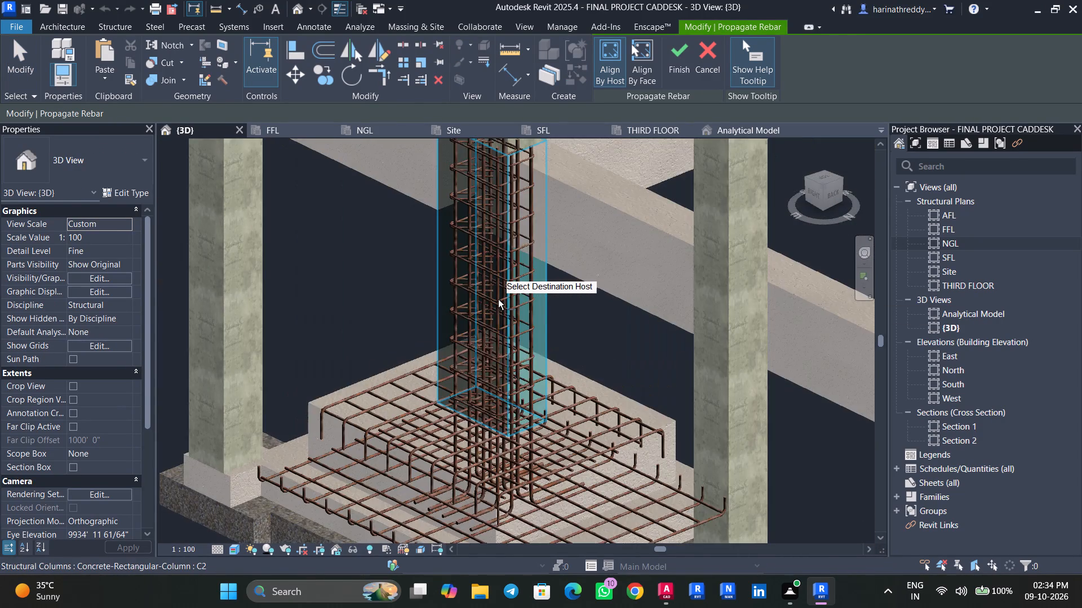
{"action": "scroll", "coordinate": [498, 299], "scroll_direction": "down", "scroll_amount": 1}
{"action": "scroll", "coordinate": [498, 299], "scroll_direction": "up", "scroll_amount": 1}
{"action": "scroll", "coordinate": [498, 299], "scroll_direction": "down", "scroll_amount": 1}
{"action": "middle_click_drag", "start_coordinate": [499, 301], "coordinate": [743, 426]}
{"action": "scroll", "coordinate": [743, 425], "scroll_direction": "down", "scroll_amount": 2}
{"action": "scroll", "coordinate": [743, 425], "scroll_direction": "up", "scroll_amount": 2}
{"action": "scroll", "coordinate": [743, 425], "scroll_direction": "down", "scroll_amount": 8}
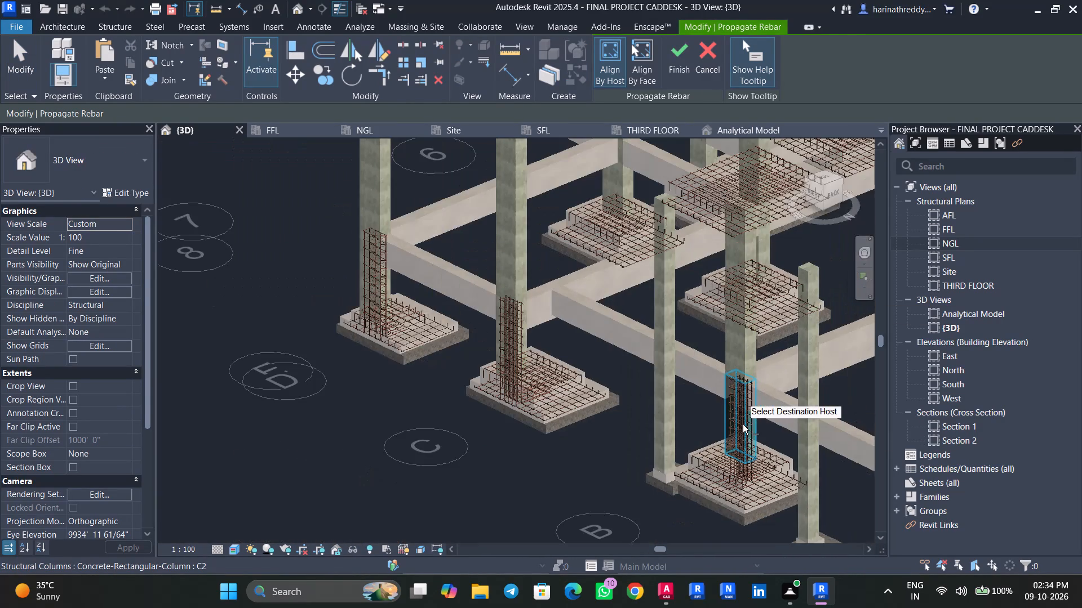
{"action": "middle_click_drag", "start_coordinate": [739, 235], "coordinate": [595, 452]}
{"action": "middle_click_drag", "start_coordinate": [708, 448], "coordinate": [746, 469], "text": "shift"}
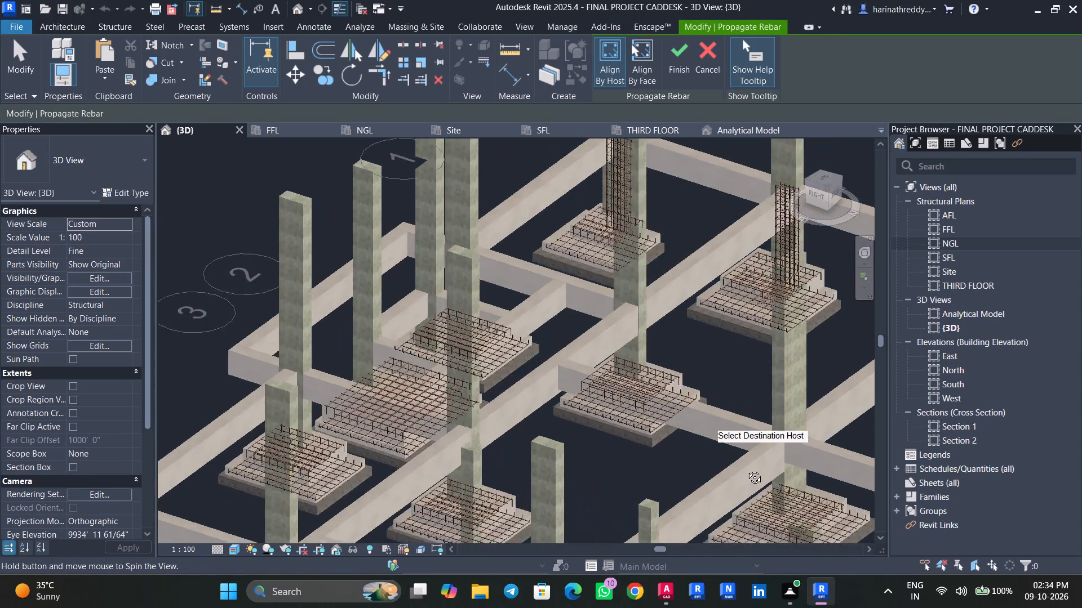
{"action": "middle_click_drag", "start_coordinate": [746, 469], "coordinate": [748, 548], "text": "shift"}
{"action": "middle_click_drag", "start_coordinate": [631, 410], "coordinate": [666, 526]}
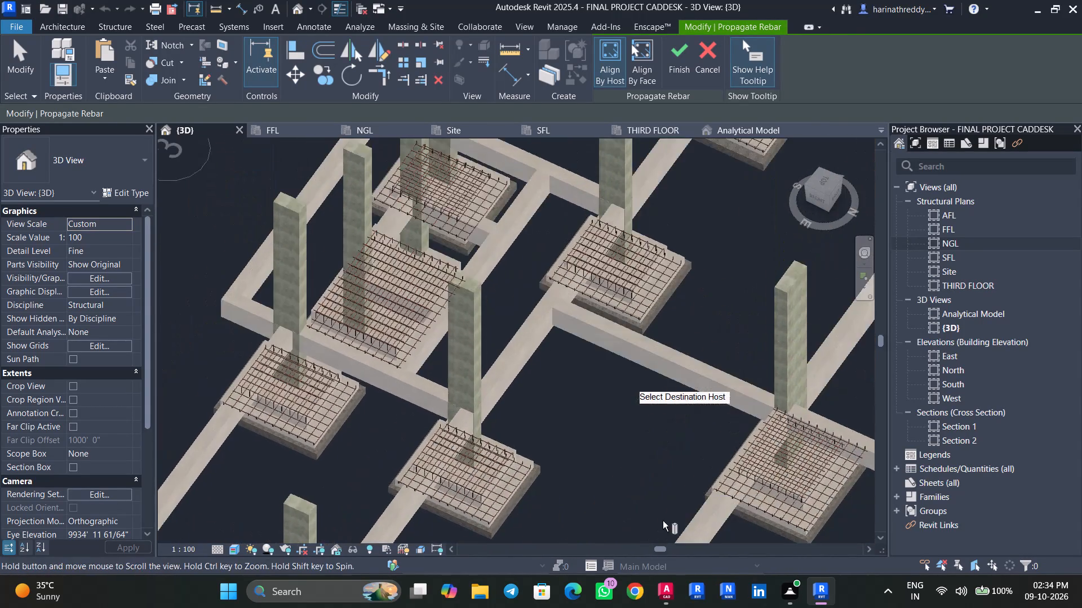
{"action": "middle_click_drag", "start_coordinate": [655, 500], "coordinate": [567, 502], "text": "shift"}
{"action": "middle_click_drag", "start_coordinate": [736, 509], "coordinate": [397, 573]}
{"action": "middle_click_drag", "start_coordinate": [689, 462], "coordinate": [673, 458], "text": "shift"}
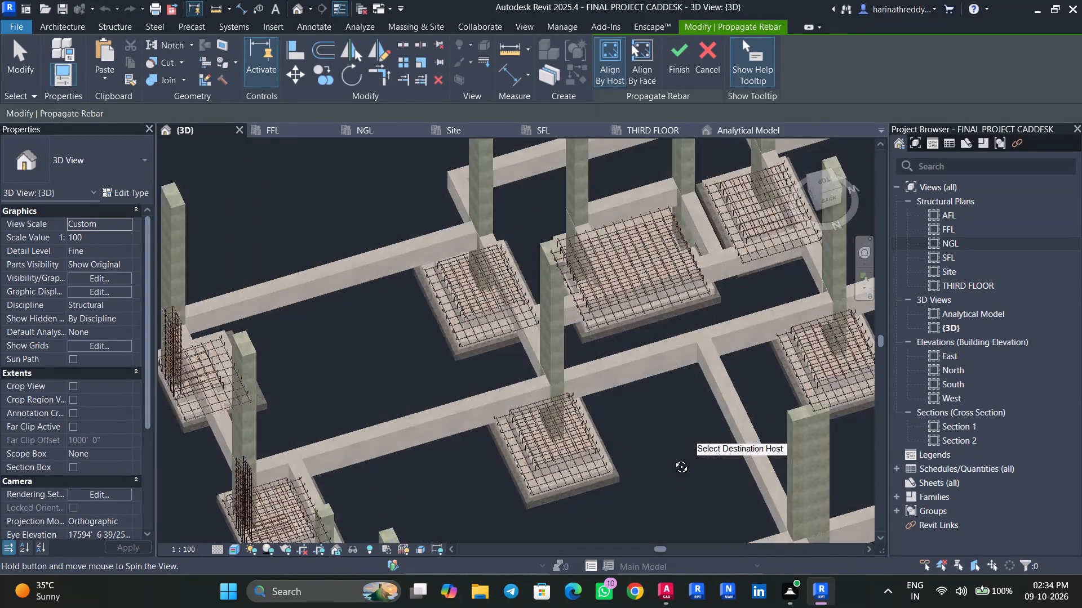
{"action": "middle_click_drag", "start_coordinate": [673, 458], "coordinate": [646, 463], "text": "shift"}
{"action": "middle_click_drag", "start_coordinate": [729, 488], "coordinate": [491, 518]}
{"action": "middle_click_drag", "start_coordinate": [599, 504], "coordinate": [644, 535], "text": "shift"}
{"action": "scroll", "coordinate": [445, 198], "scroll_direction": "up", "scroll_amount": 3}
{"action": "middle_click_drag", "start_coordinate": [450, 214], "coordinate": [522, 377]}
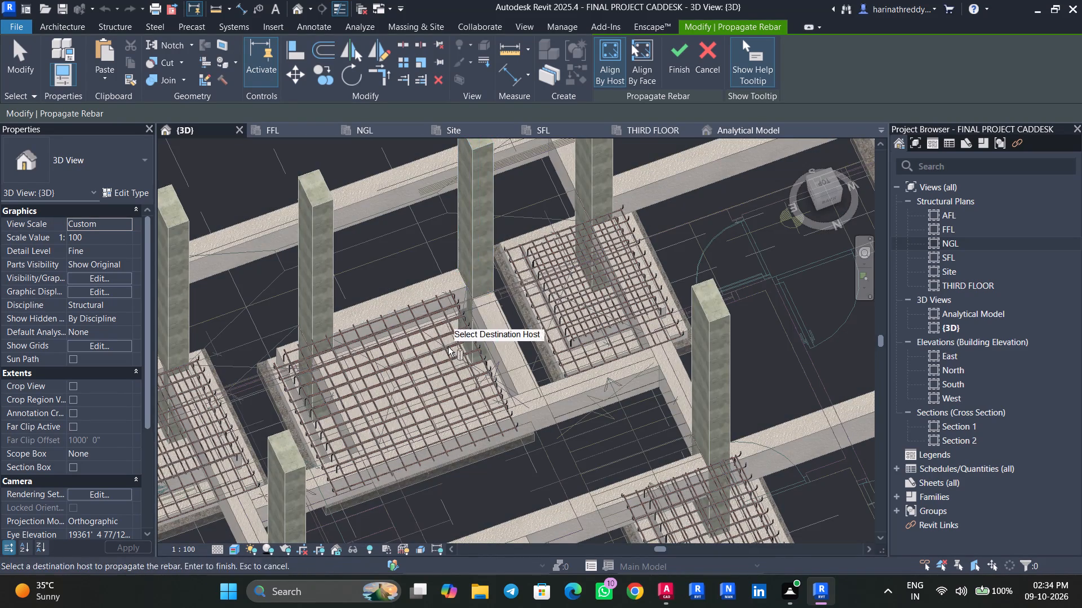
{"action": "scroll", "coordinate": [462, 340], "scroll_direction": "up", "scroll_amount": 2}
Try the column at grid D-3 as a further target, take it out again, and complete the rebar propagation.
{"action": "left_click", "coordinate": [462, 340]}
{"action": "middle_click_drag", "start_coordinate": [480, 374], "coordinate": [444, 318], "text": "shift"}
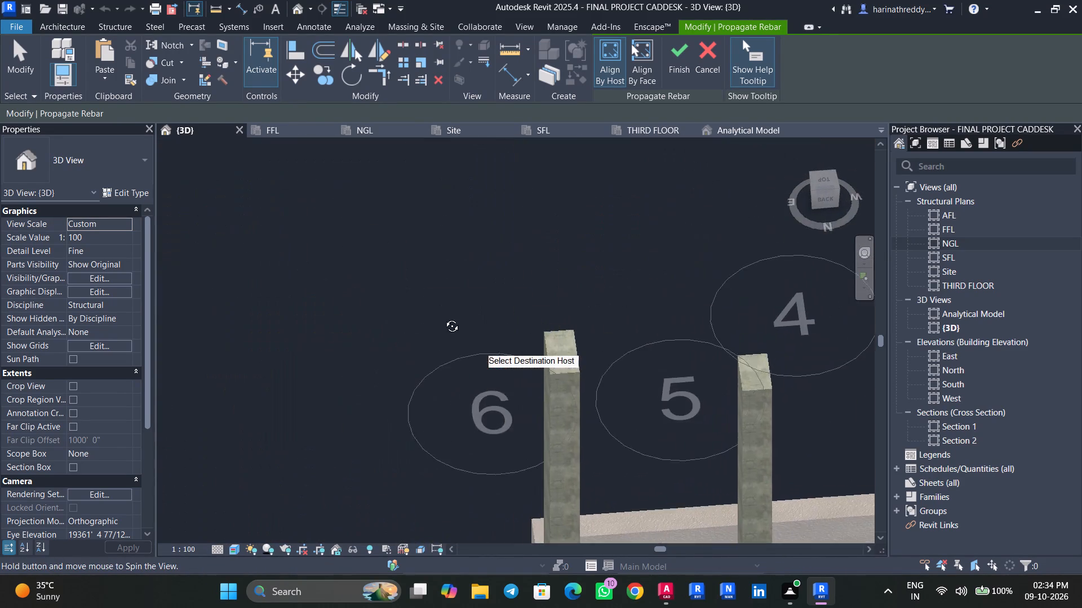
{"action": "middle_click_drag", "start_coordinate": [444, 318], "coordinate": [479, 356], "text": "shift"}
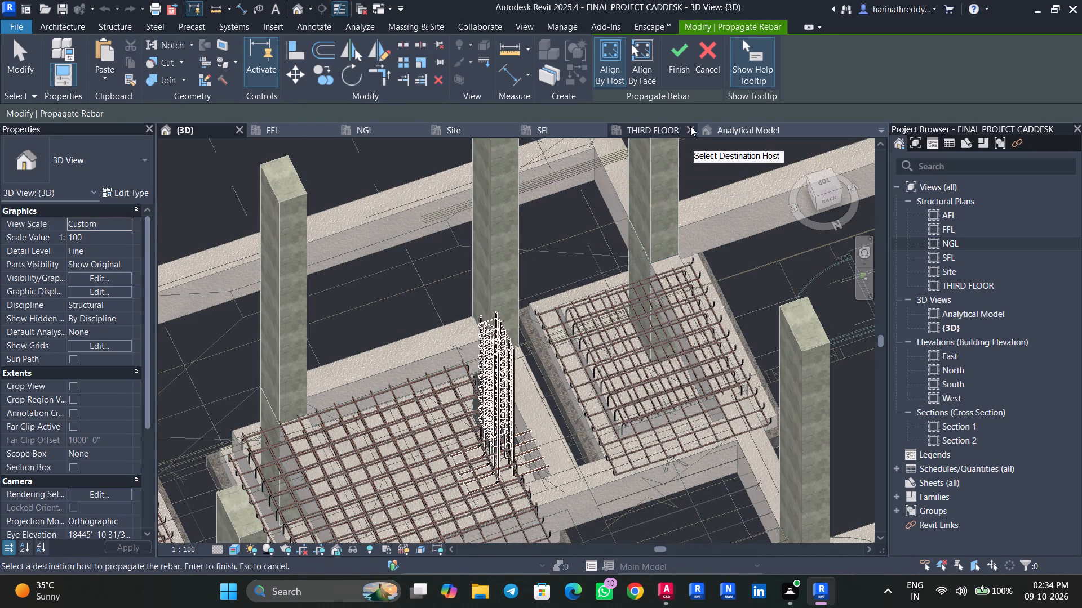
{"action": "left_click", "coordinate": [491, 409], "text": "shift"}
{"action": "left_click", "coordinate": [663, 74]}
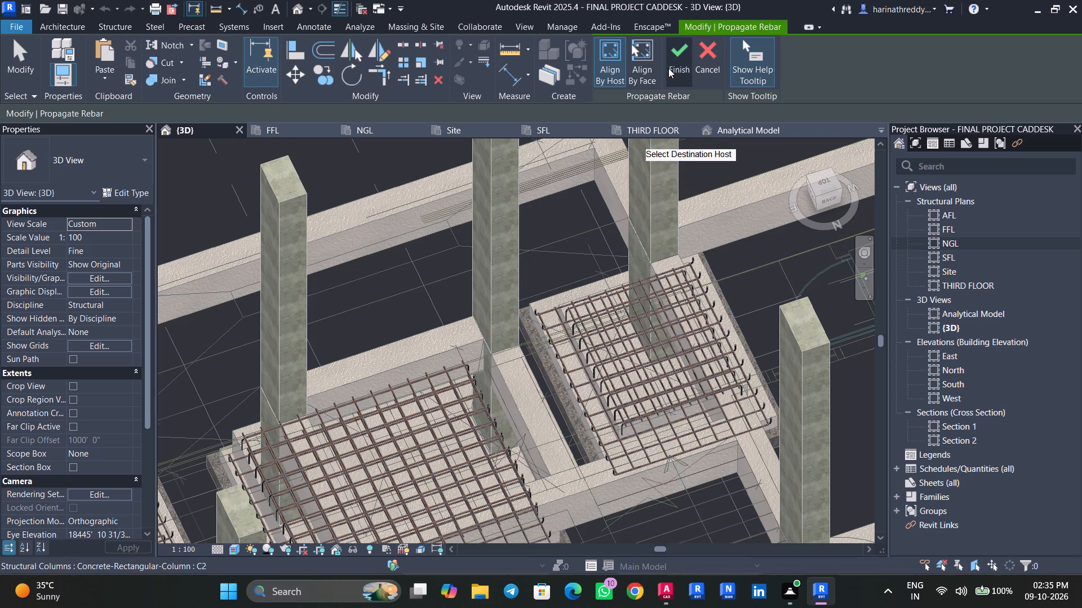
{"action": "left_click", "coordinate": [670, 67]}
Check the types of the unreinforced foundation columns at grids D-3 and D-2.
{"action": "scroll", "coordinate": [479, 393], "scroll_direction": "up", "scroll_amount": 5}
{"action": "left_click", "coordinate": [494, 381]}
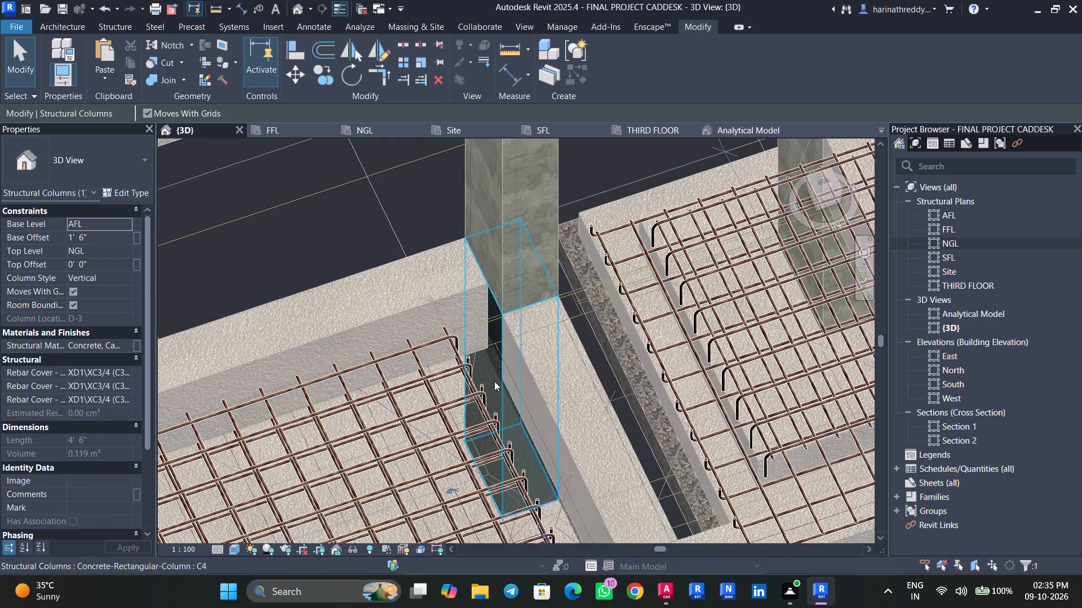
{"action": "scroll", "coordinate": [494, 381], "scroll_direction": "down", "scroll_amount": 7}
{"action": "key", "text": "Escape"}
{"action": "middle_click_drag", "start_coordinate": [442, 423], "coordinate": [525, 309]}
{"action": "scroll", "coordinate": [536, 369], "scroll_direction": "down", "scroll_amount": 11}
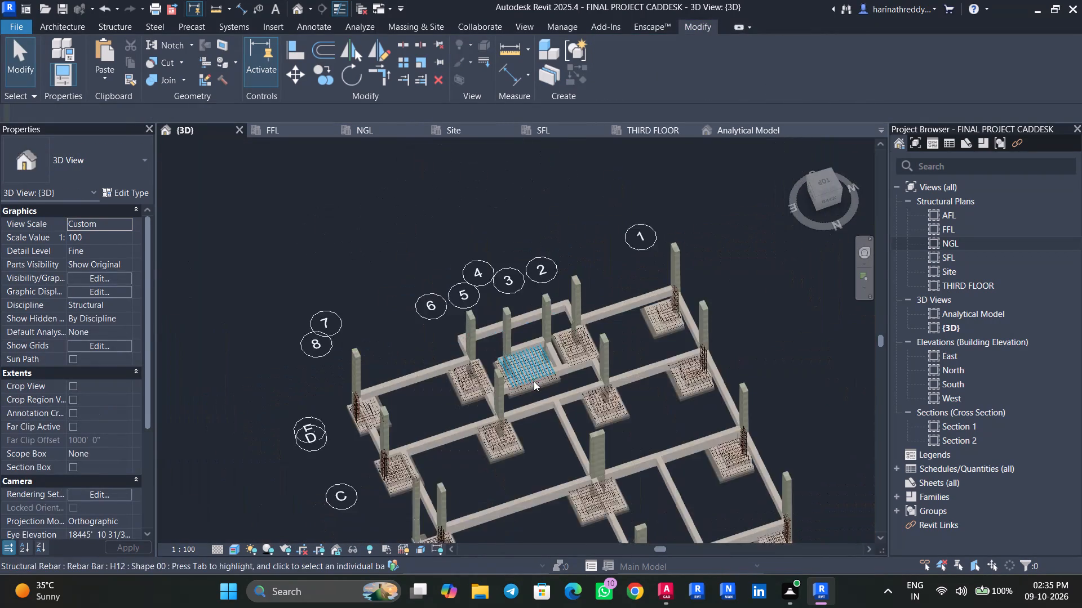
{"action": "scroll", "coordinate": [534, 381], "scroll_direction": "down", "scroll_amount": 2}
{"action": "middle_click_drag", "start_coordinate": [503, 478], "coordinate": [671, 437], "text": "shift"}
{"action": "scroll", "coordinate": [255, 544], "scroll_direction": "up", "scroll_amount": 16}
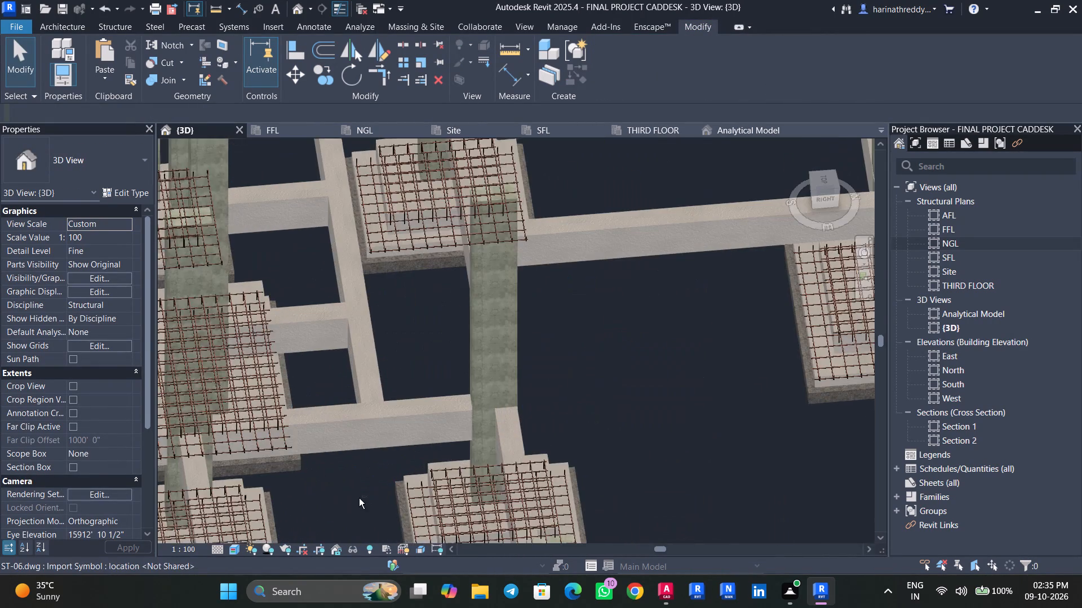
{"action": "middle_click_drag", "start_coordinate": [360, 498], "coordinate": [416, 477], "text": "shift"}
{"action": "scroll", "coordinate": [424, 489], "scroll_direction": "up", "scroll_amount": 1}
{"action": "middle_click_drag", "start_coordinate": [425, 488], "coordinate": [522, 84]}
{"action": "scroll", "coordinate": [486, 315], "scroll_direction": "down", "scroll_amount": 9}
{"action": "middle_click_drag", "start_coordinate": [389, 414], "coordinate": [456, 357], "text": "shift"}
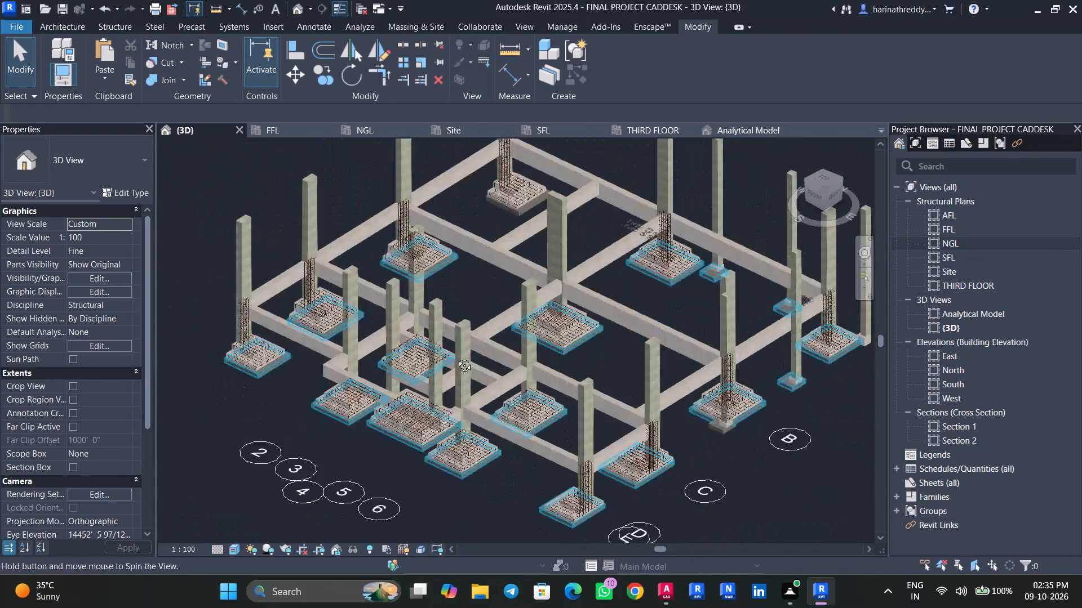
{"action": "middle_click_drag", "start_coordinate": [456, 357], "coordinate": [468, 338], "text": "shift"}
{"action": "scroll", "coordinate": [409, 415], "scroll_direction": "up", "scroll_amount": 9}
{"action": "left_click", "coordinate": [402, 418]}
{"action": "scroll", "coordinate": [402, 418], "scroll_direction": "down", "scroll_amount": 3}
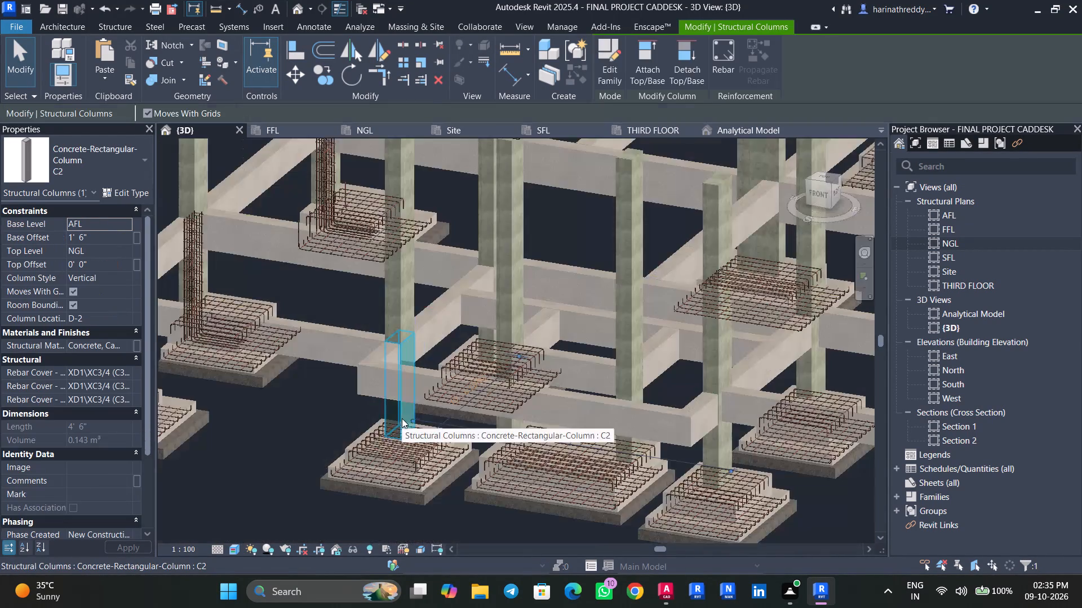
Propagate the rebar of the C2 column near grid B-7 to the C2 foundation column at grid D-2.
{"action": "middle_click_drag", "start_coordinate": [402, 418], "coordinate": [465, 429], "text": "shift"}
{"action": "middle_click_drag", "start_coordinate": [455, 436], "coordinate": [296, 511]}
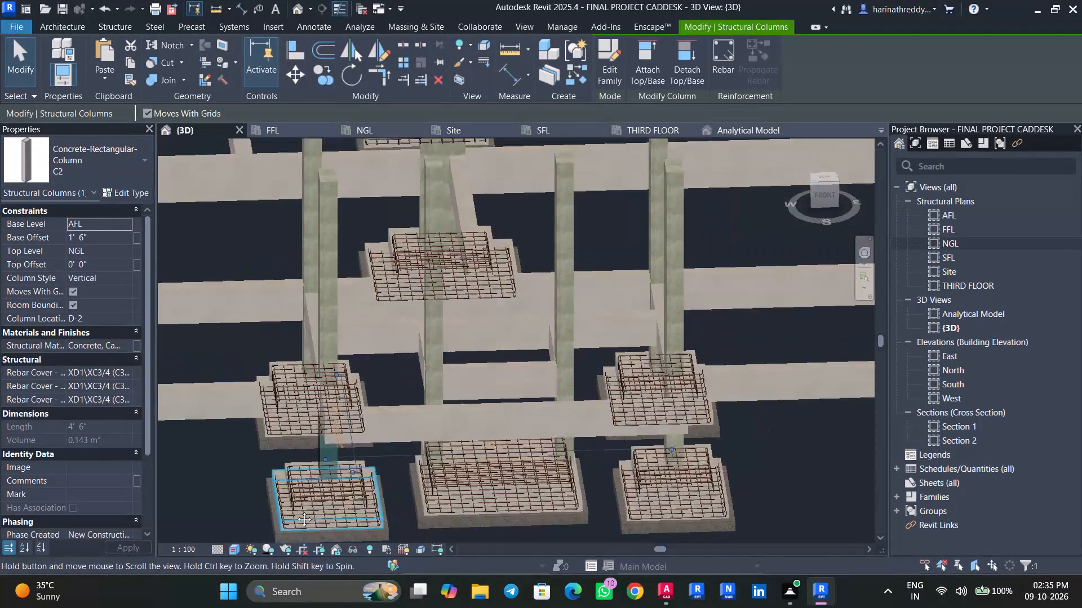
{"action": "middle_click_drag", "start_coordinate": [296, 511], "coordinate": [214, 533]}
{"action": "middle_click_drag", "start_coordinate": [522, 530], "coordinate": [599, 515], "text": "shift"}
{"action": "middle_click_drag", "start_coordinate": [526, 316], "coordinate": [480, 329], "text": "shift"}
{"action": "middle_click_drag", "start_coordinate": [530, 303], "coordinate": [534, 432]}
{"action": "scroll", "coordinate": [642, 325], "scroll_direction": "up", "scroll_amount": 3}
{"action": "scroll", "coordinate": [642, 325], "scroll_direction": "down", "scroll_amount": 1}
{"action": "scroll", "coordinate": [642, 325], "scroll_direction": "up", "scroll_amount": 1}
{"action": "scroll", "coordinate": [642, 325], "scroll_direction": "down", "scroll_amount": 1}
{"action": "scroll", "coordinate": [633, 328], "scroll_direction": "up", "scroll_amount": 9}
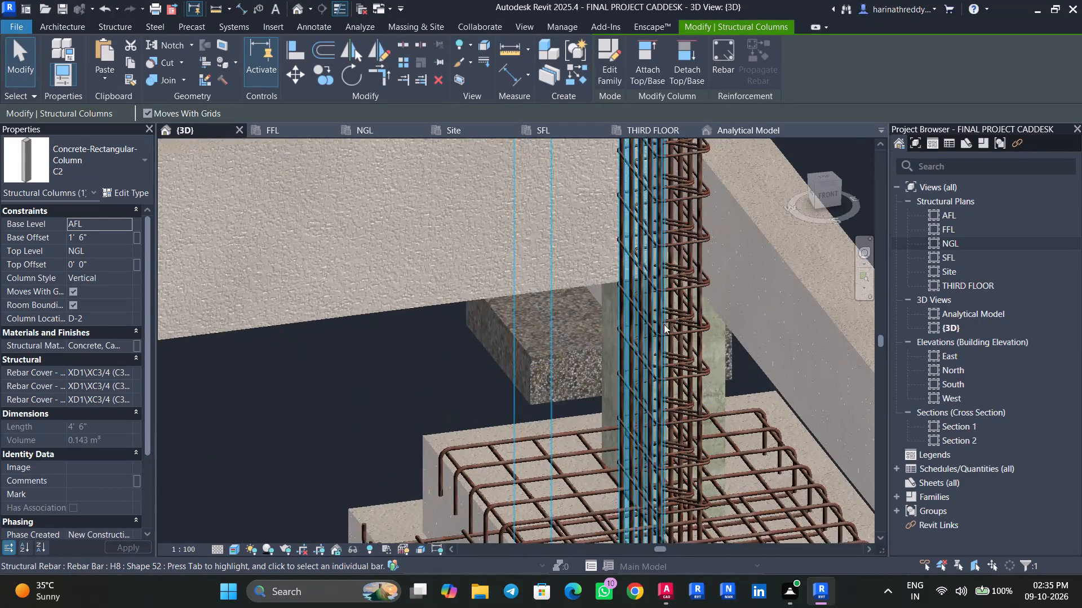
{"action": "key", "text": "Tab"}
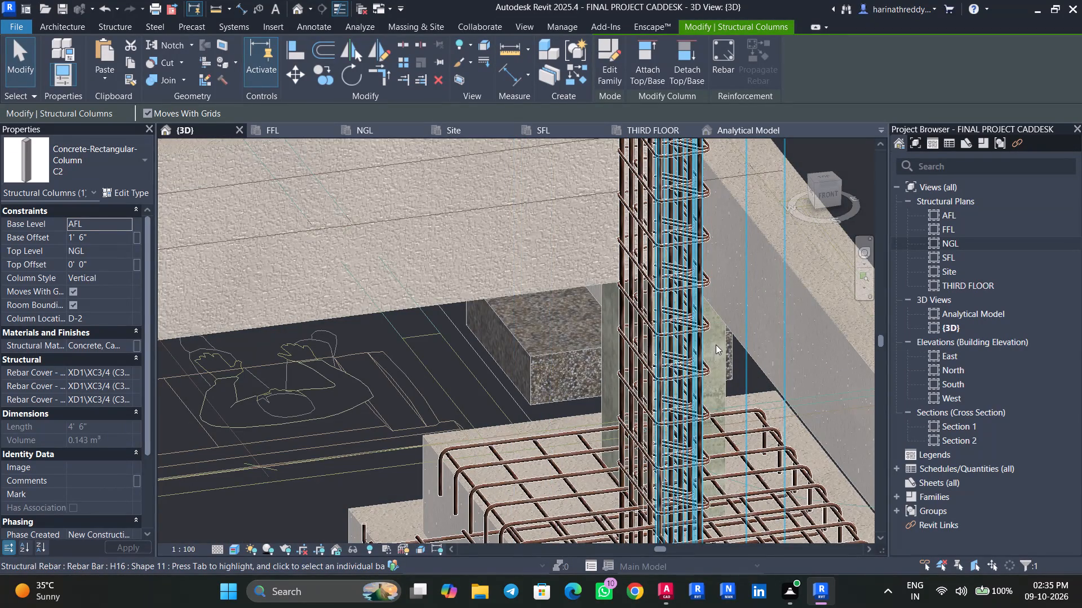
{"action": "key", "text": "Tab"}
{"action": "key", "text": "Tab"}
{"action": "left_click", "coordinate": [716, 345]}
{"action": "scroll", "coordinate": [716, 345], "scroll_direction": "down", "scroll_amount": 5}
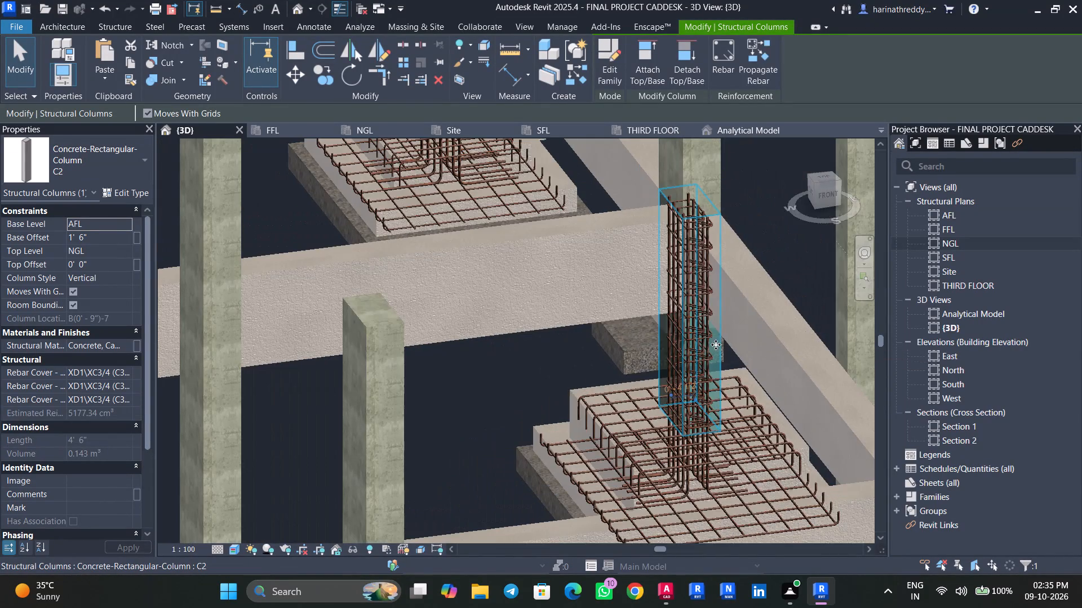
{"action": "left_click", "coordinate": [765, 47]}
{"action": "scroll", "coordinate": [661, 327], "scroll_direction": "down", "scroll_amount": 7}
{"action": "middle_click_drag", "start_coordinate": [555, 429], "coordinate": [653, 329]}
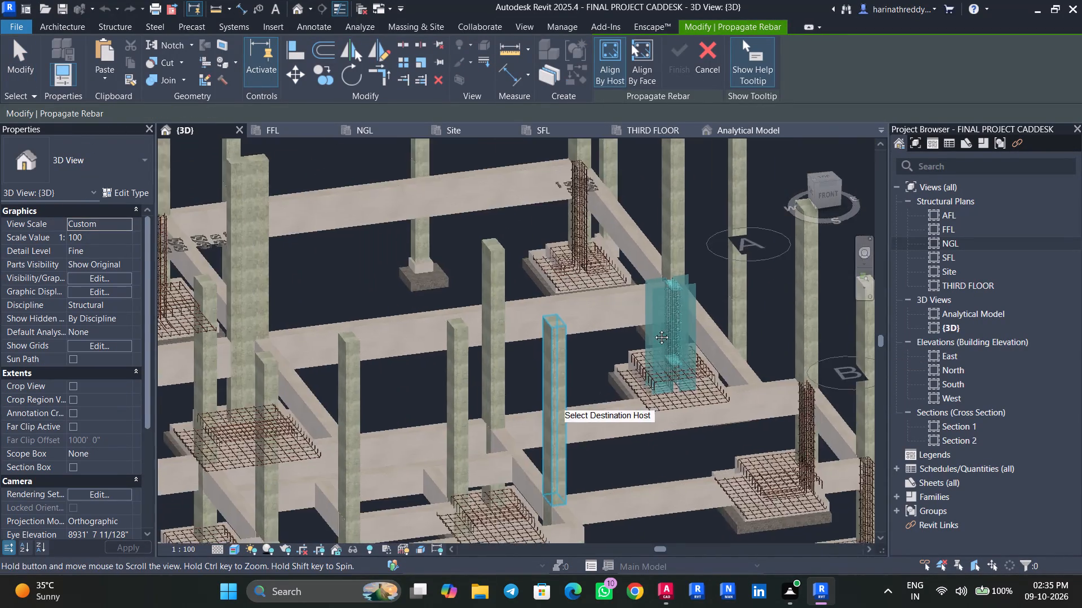
{"action": "middle_click_drag", "start_coordinate": [653, 329], "coordinate": [743, 184]}
{"action": "scroll", "coordinate": [437, 372], "scroll_direction": "up", "scroll_amount": 5}
{"action": "left_click", "coordinate": [441, 363]}
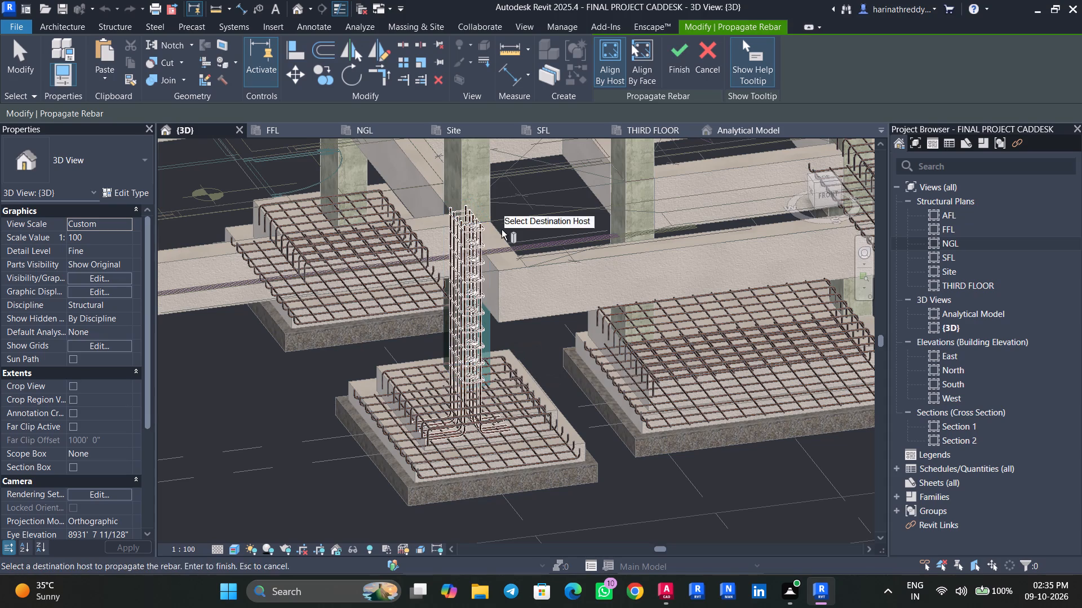
{"action": "left_click", "coordinate": [690, 57]}
{"action": "scroll", "coordinate": [455, 294], "scroll_direction": "up", "scroll_amount": 5}
{"action": "key", "text": "Escape"}
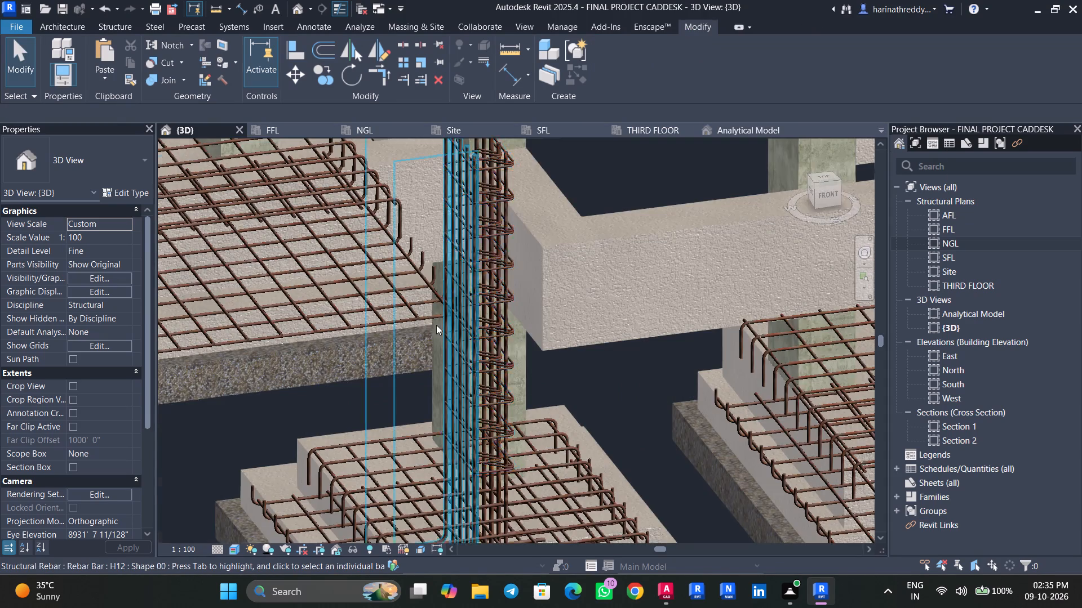
Inspect the rebar of the D-2 foundation column and its footing from several sides.
{"action": "key", "text": "Tab"}
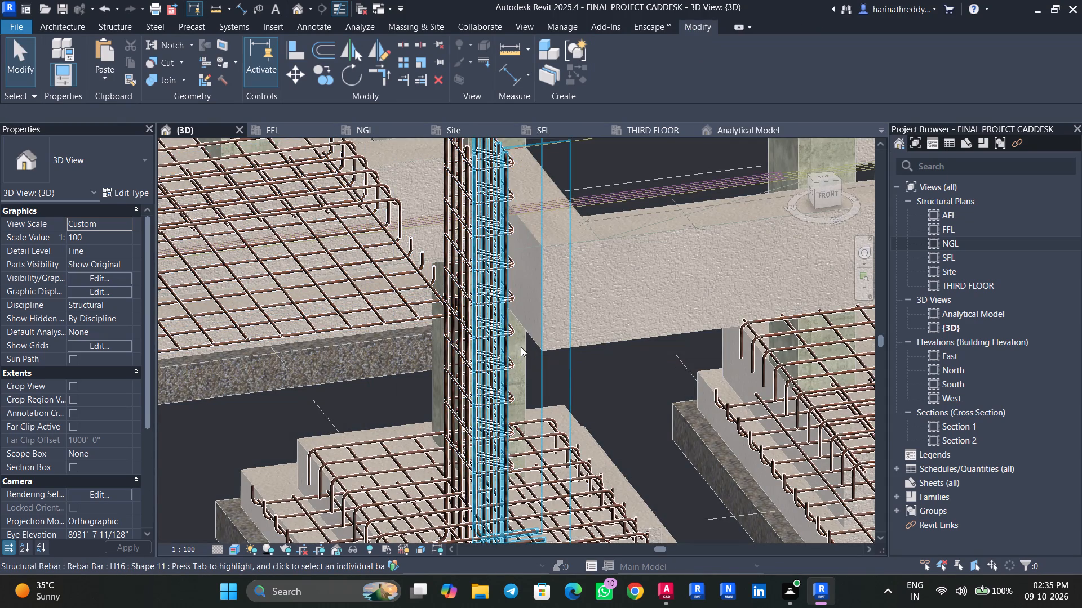
{"action": "key", "text": "Tab"}
{"action": "key", "text": "Tab"}
{"action": "left_click", "coordinate": [521, 347]}
{"action": "scroll", "coordinate": [521, 347], "scroll_direction": "down", "scroll_amount": 3}
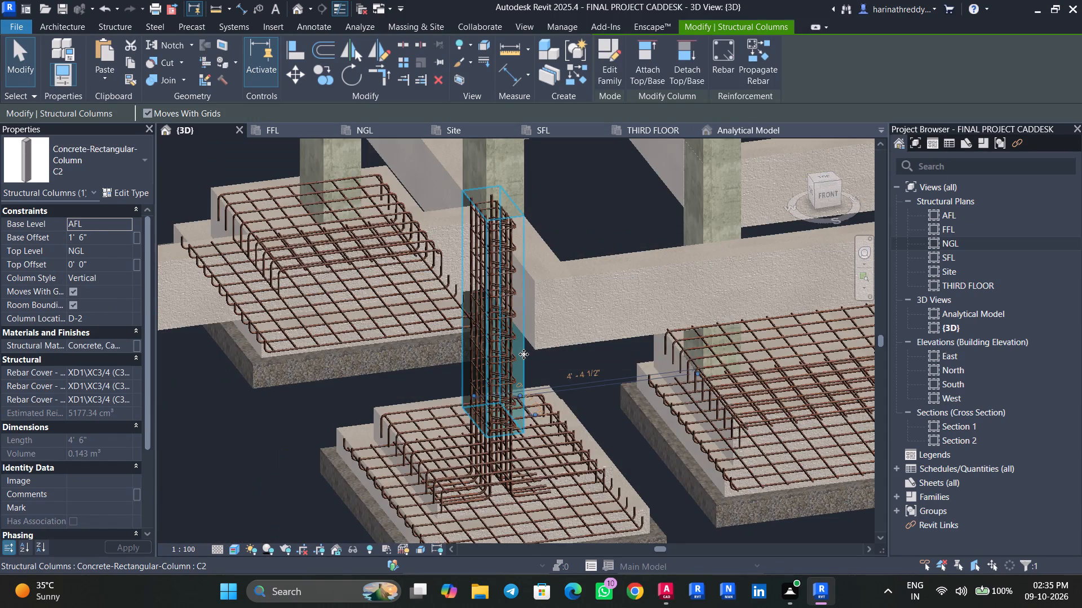
{"action": "middle_click_drag", "start_coordinate": [524, 354], "coordinate": [586, 329], "text": "shift"}
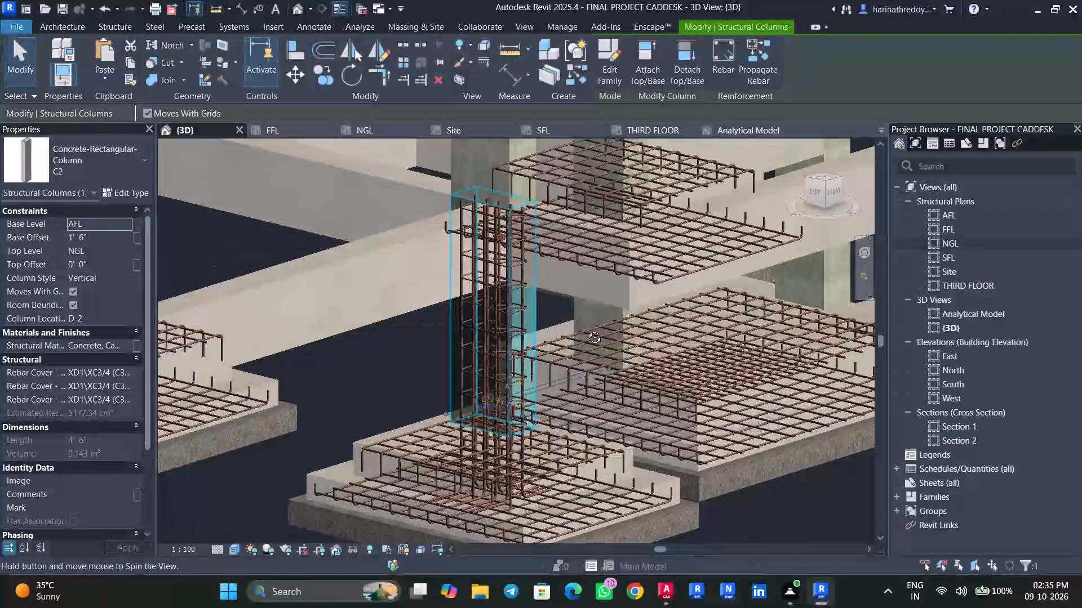
{"action": "middle_click_drag", "start_coordinate": [586, 329], "coordinate": [576, 333], "text": "shift"}
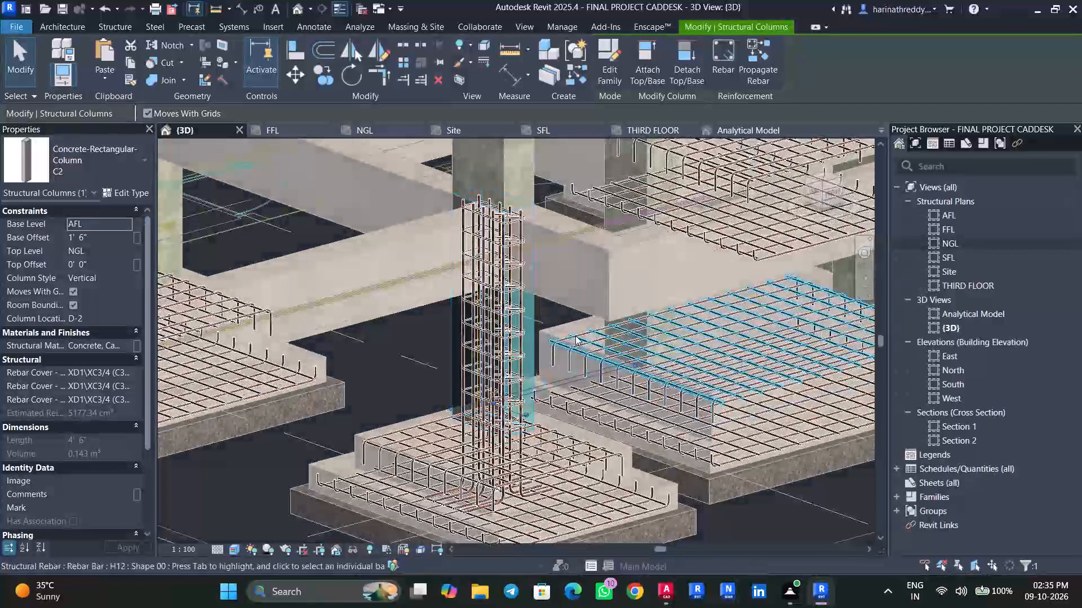
{"action": "scroll", "coordinate": [569, 336], "scroll_direction": "down", "scroll_amount": 3}
{"action": "middle_click_drag", "start_coordinate": [571, 355], "coordinate": [521, 365], "text": "shift"}
{"action": "middle_click_drag", "start_coordinate": [540, 389], "coordinate": [596, 472]}
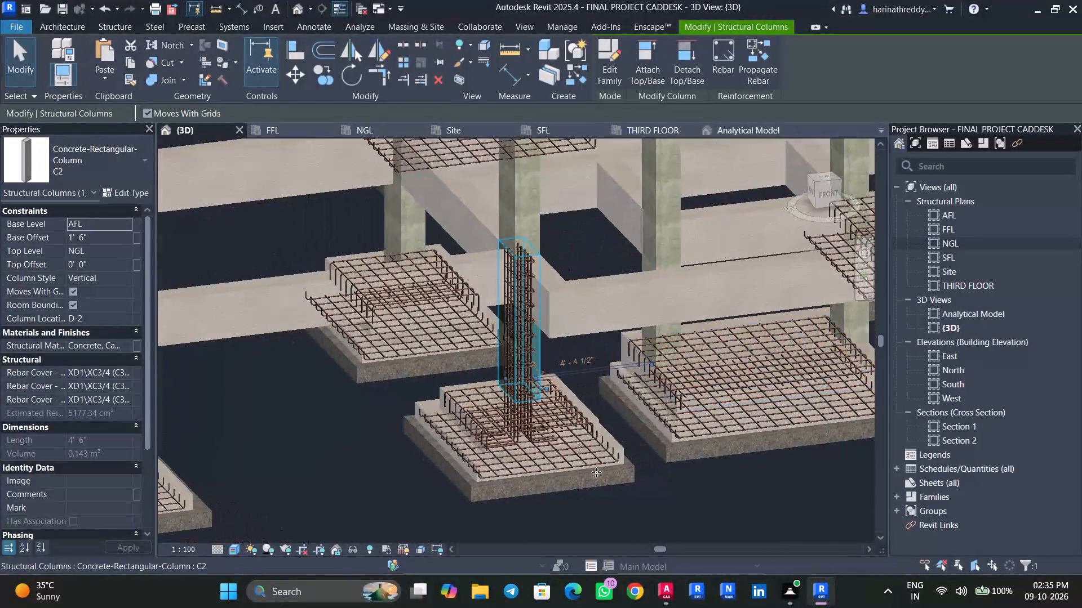
{"action": "middle_click_drag", "start_coordinate": [596, 472], "coordinate": [635, 526]}
{"action": "key", "text": "Escape"}
{"action": "key", "text": "Escape"}
Propagate the rebar of the C2 foundation column at grid D-2 to the C2 foundation column at grid C-2.
{"action": "left_click", "coordinate": [502, 351]}
{"action": "scroll", "coordinate": [502, 351], "scroll_direction": "up", "scroll_amount": 3}
{"action": "middle_click_drag", "start_coordinate": [508, 355], "coordinate": [464, 145]}
{"action": "key", "text": "Escape"}
{"action": "key", "text": "Tab"}
{"action": "key", "text": "Tab"}
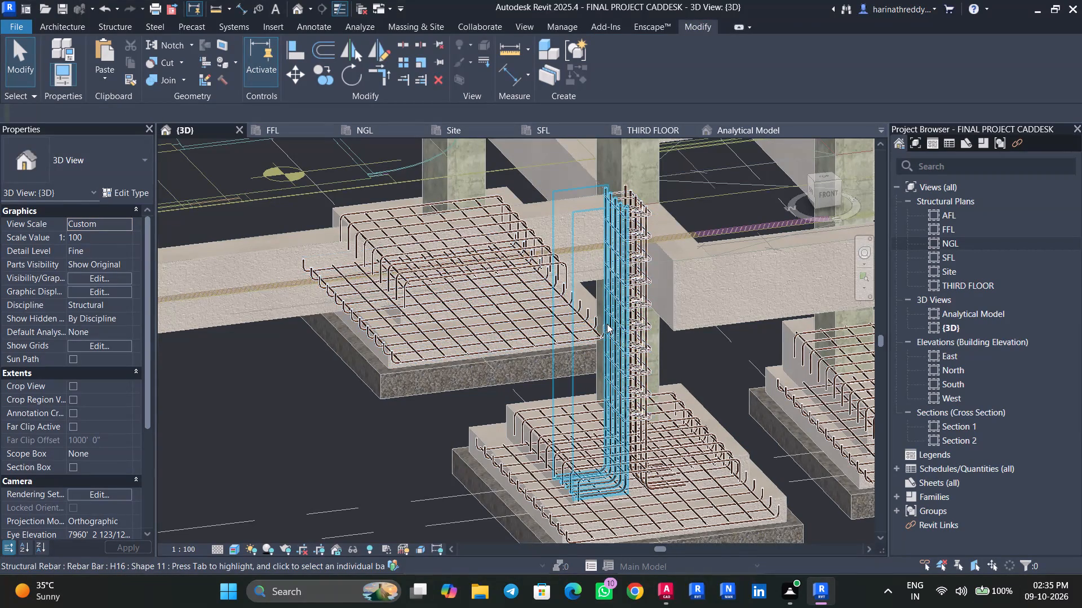
{"action": "key", "text": "Tab"}
{"action": "key", "text": "Tab"}
{"action": "key", "text": "Tab"}
{"action": "key", "text": "Tab"}
{"action": "key", "text": "Tab"}
{"action": "key", "text": "Tab"}
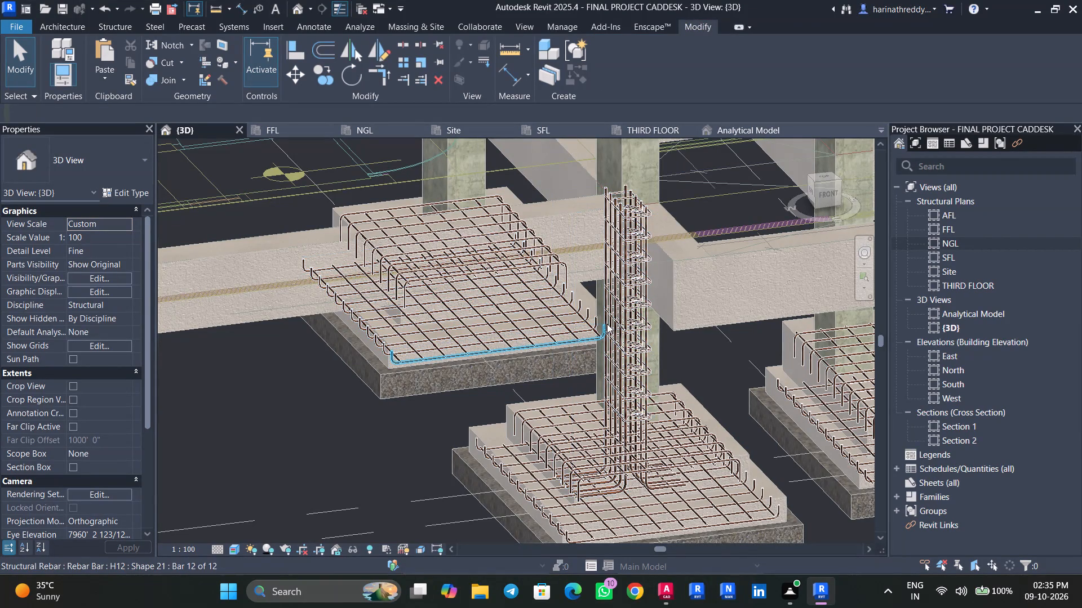
{"action": "key", "text": "Tab"}
{"action": "key", "text": "Tab"}
{"action": "key", "text": "Tab"}
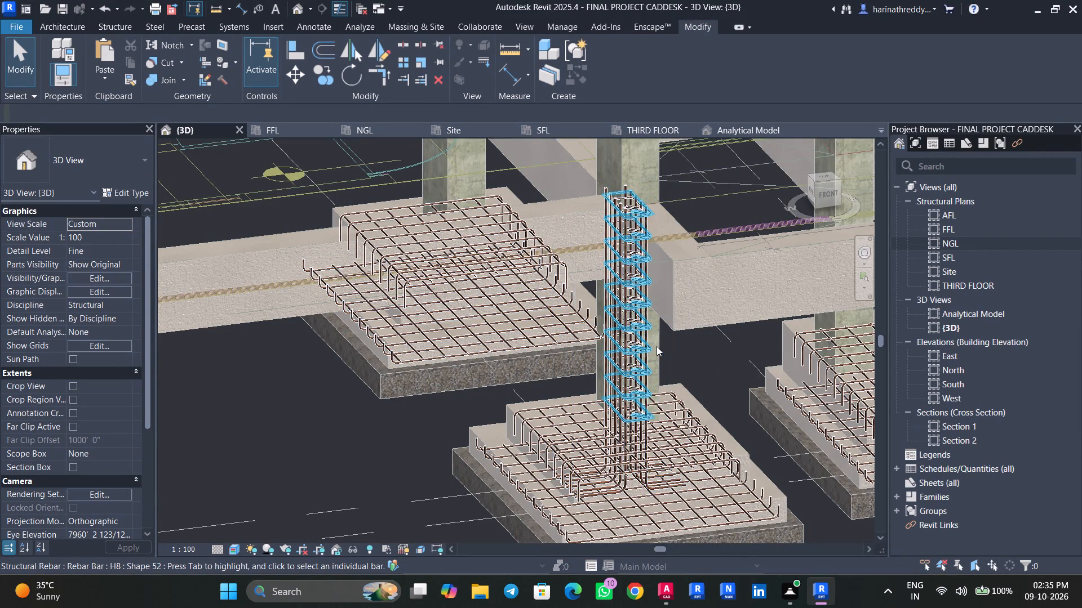
{"action": "key", "text": "Tab"}
{"action": "key", "text": "Tab"}
{"action": "key", "text": "Tab"}
{"action": "key", "text": "Tab"}
{"action": "key", "text": "Tab"}
{"action": "key", "text": "Tab"}
{"action": "key", "text": "Tab"}
{"action": "key", "text": "Tab"}
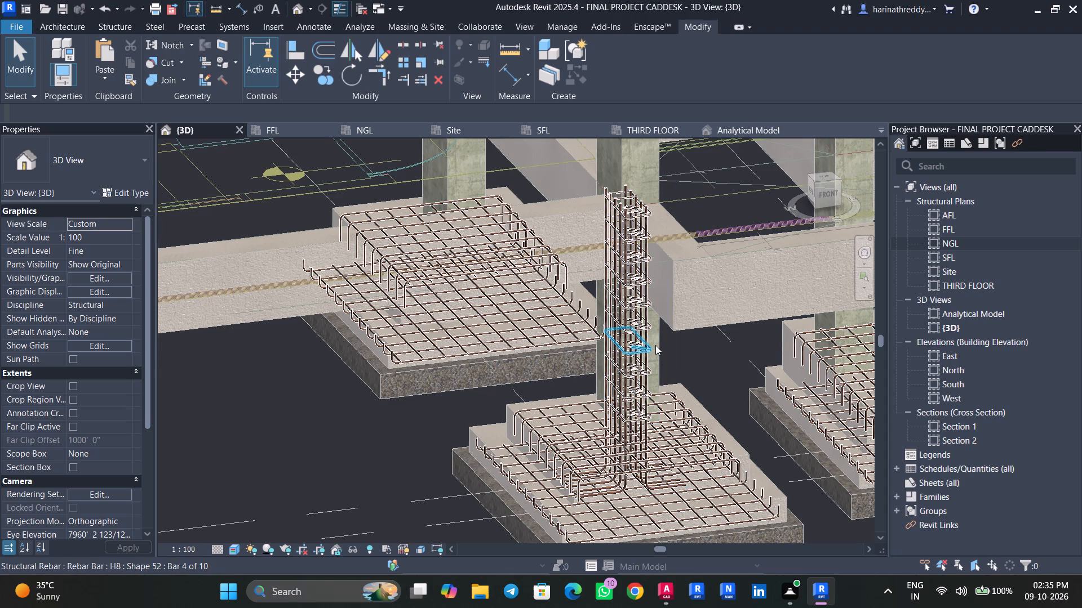
{"action": "key", "text": "Tab"}
{"action": "key", "text": "Tab"}
{"action": "key", "text": "Tab"}
{"action": "left_click", "coordinate": [655, 345]}
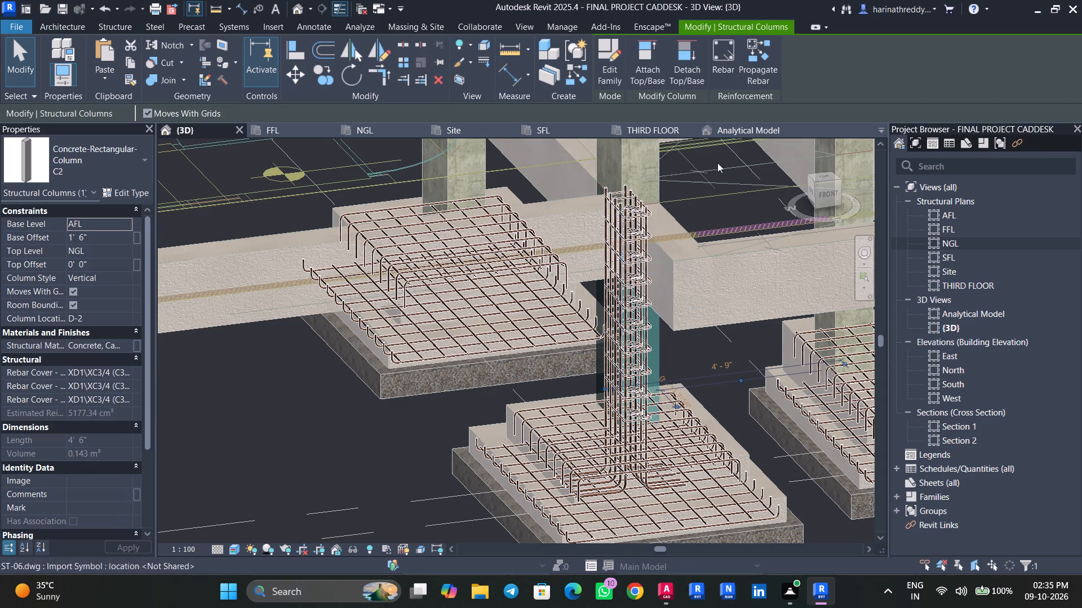
{"action": "left_click", "coordinate": [768, 66]}
{"action": "left_click", "coordinate": [461, 162]}
{"action": "middle_click_drag", "start_coordinate": [470, 178], "coordinate": [540, 378]}
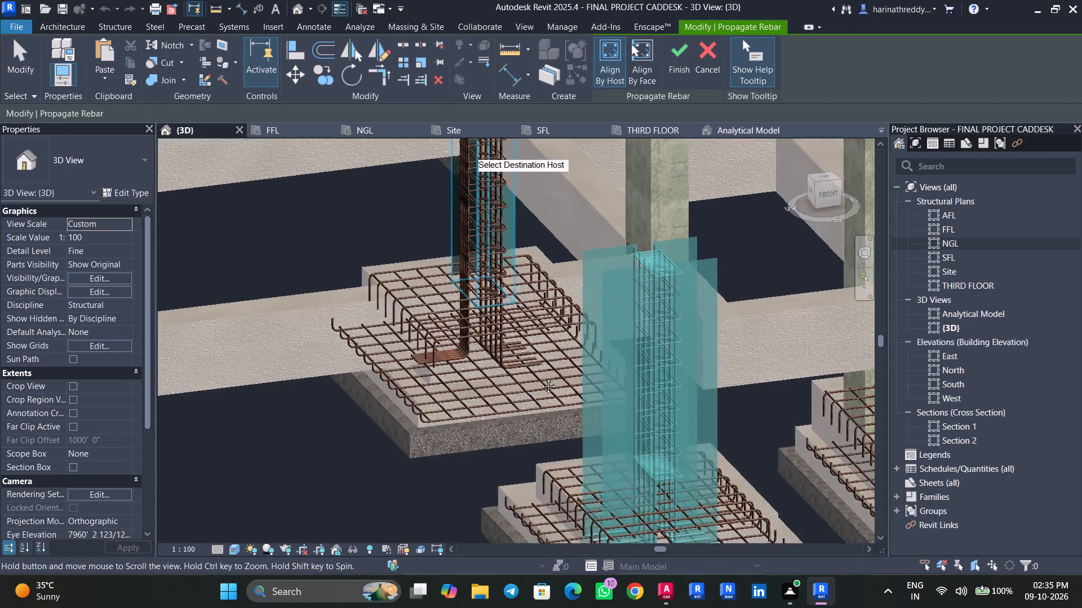
{"action": "middle_click_drag", "start_coordinate": [540, 378], "coordinate": [556, 426]}
{"action": "left_click", "coordinate": [681, 72]}
{"action": "scroll", "coordinate": [573, 259], "scroll_direction": "up", "scroll_amount": 1}
{"action": "scroll", "coordinate": [573, 259], "scroll_direction": "down", "scroll_amount": 5}
{"action": "key", "text": "Escape"}
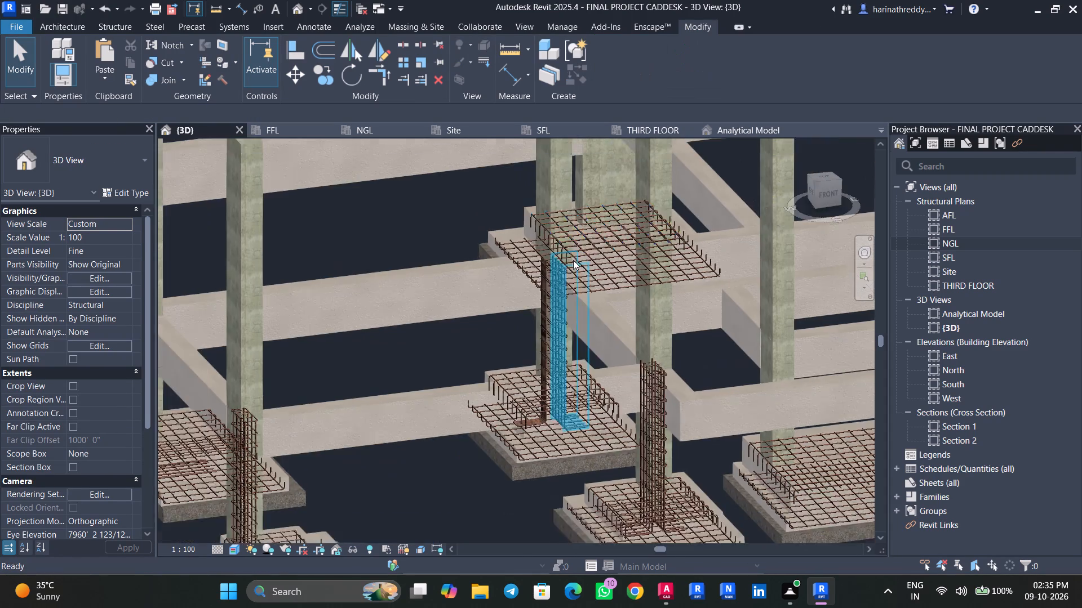
{"action": "key", "text": "Escape"}
Check the types of the unreinforced foundation columns near grid B-4 and at grid C-6.
{"action": "scroll", "coordinate": [609, 328], "scroll_direction": "down", "scroll_amount": 3}
{"action": "middle_click_drag", "start_coordinate": [615, 339], "coordinate": [673, 379], "text": "shift"}
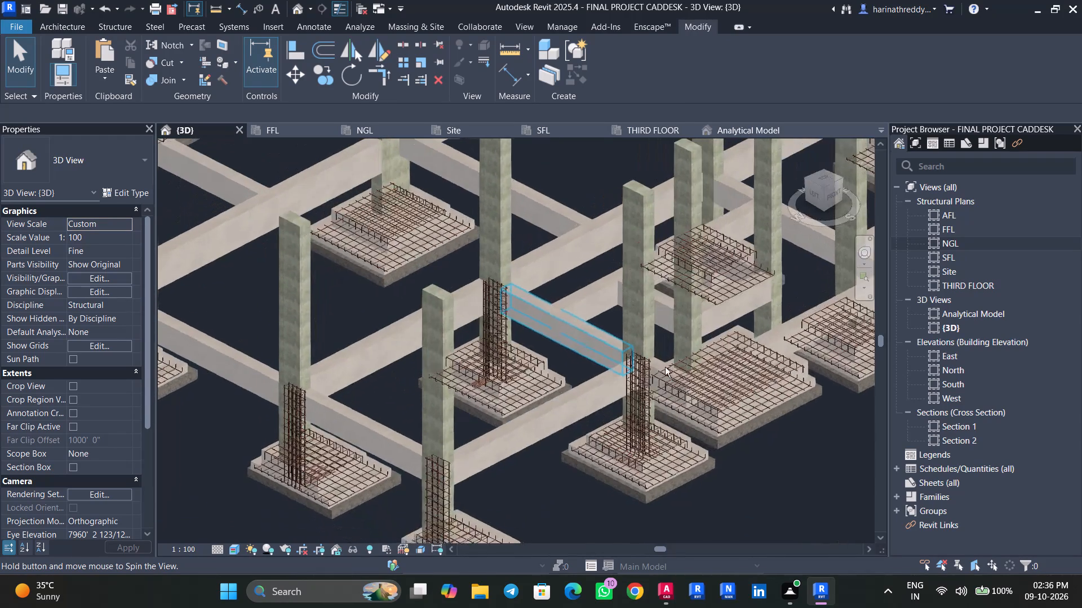
{"action": "scroll", "coordinate": [379, 171], "scroll_direction": "up", "scroll_amount": 3}
{"action": "left_click", "coordinate": [381, 205]}
{"action": "key", "text": "Escape"}
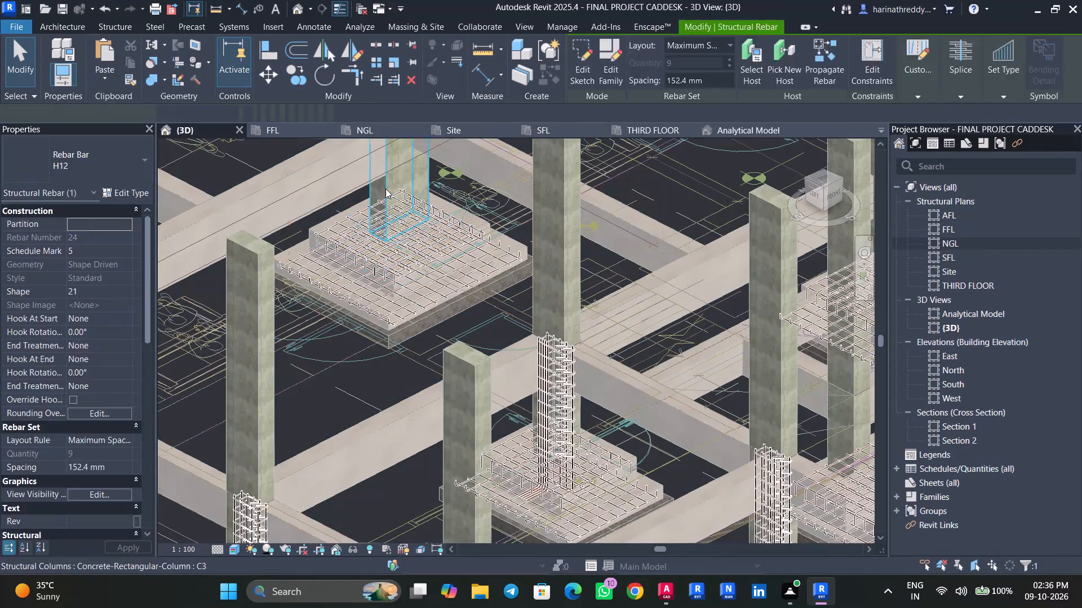
{"action": "left_click", "coordinate": [385, 189]}
{"action": "middle_click_drag", "start_coordinate": [385, 189], "coordinate": [498, 428]}
{"action": "scroll", "coordinate": [499, 427], "scroll_direction": "down", "scroll_amount": 3}
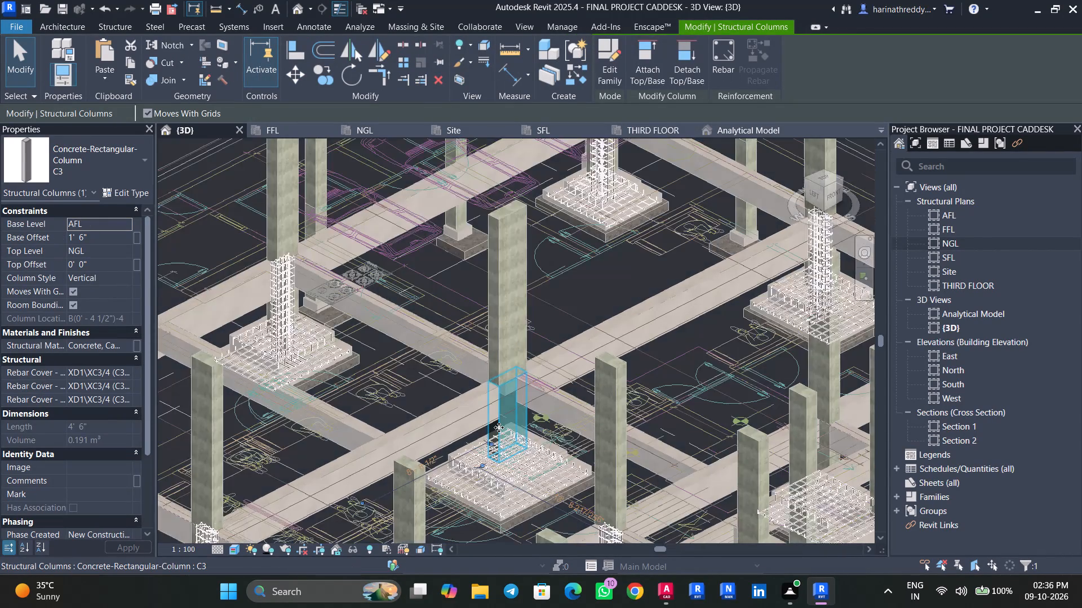
{"action": "middle_click_drag", "start_coordinate": [507, 427], "coordinate": [691, 418], "text": "shift"}
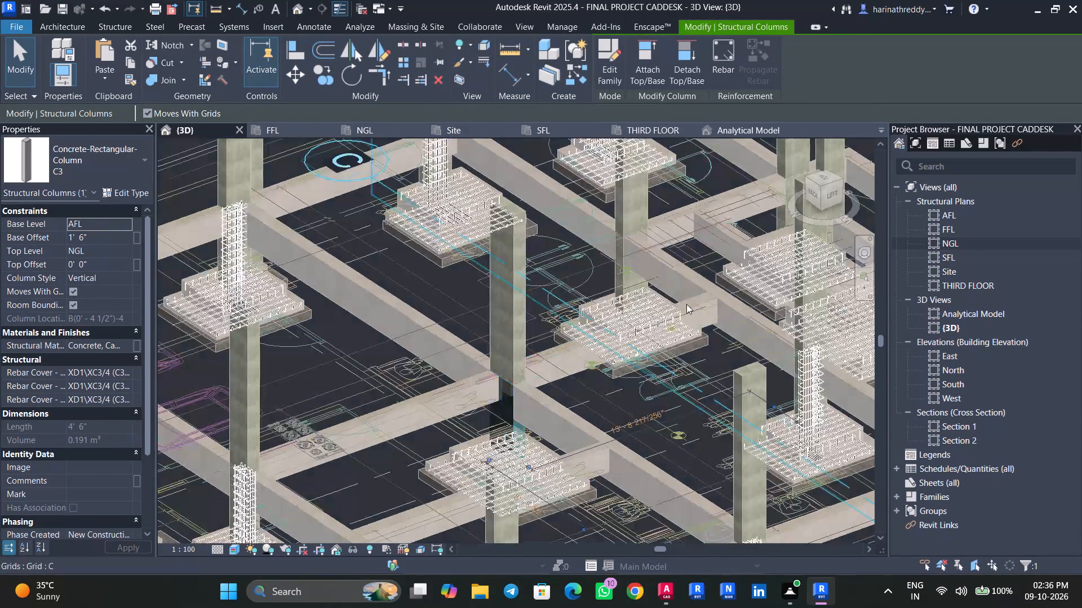
{"action": "scroll", "coordinate": [626, 281], "scroll_direction": "up", "scroll_amount": 4}
{"action": "key", "text": "Escape"}
{"action": "left_click", "coordinate": [620, 278]}
{"action": "scroll", "coordinate": [620, 278], "scroll_direction": "down", "scroll_amount": 4}
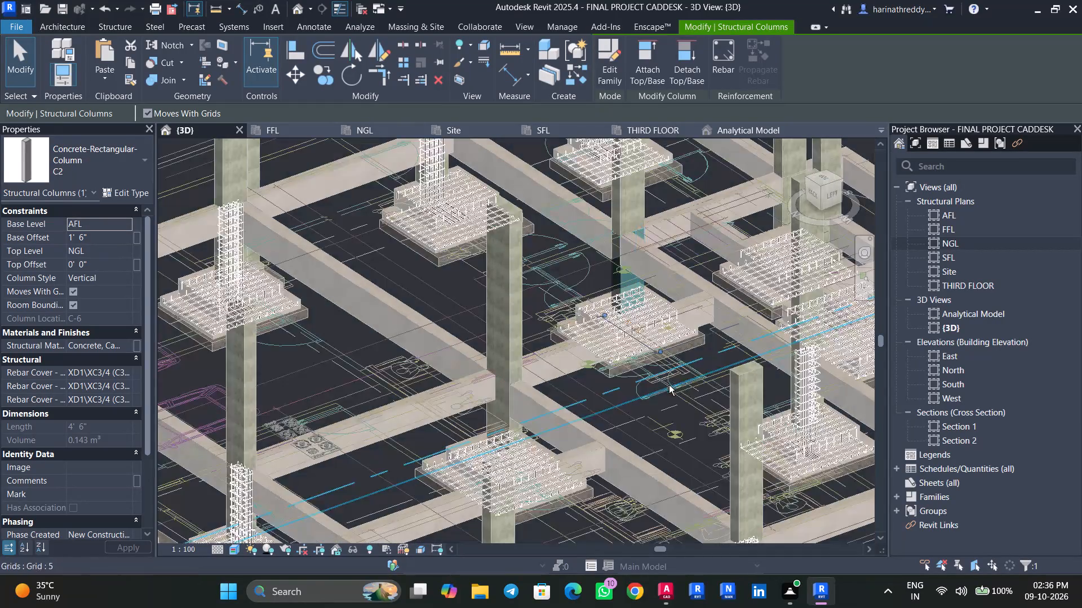
Propagate the rebar of the C2 foundation column at grid C-2 to the C2 foundation column at grid C-6.
{"action": "middle_click_drag", "start_coordinate": [670, 386], "coordinate": [813, 396], "text": "shift"}
{"action": "middle_click_drag", "start_coordinate": [648, 360], "coordinate": [439, 421]}
{"action": "middle_click_drag", "start_coordinate": [518, 440], "coordinate": [589, 440], "text": "shift"}
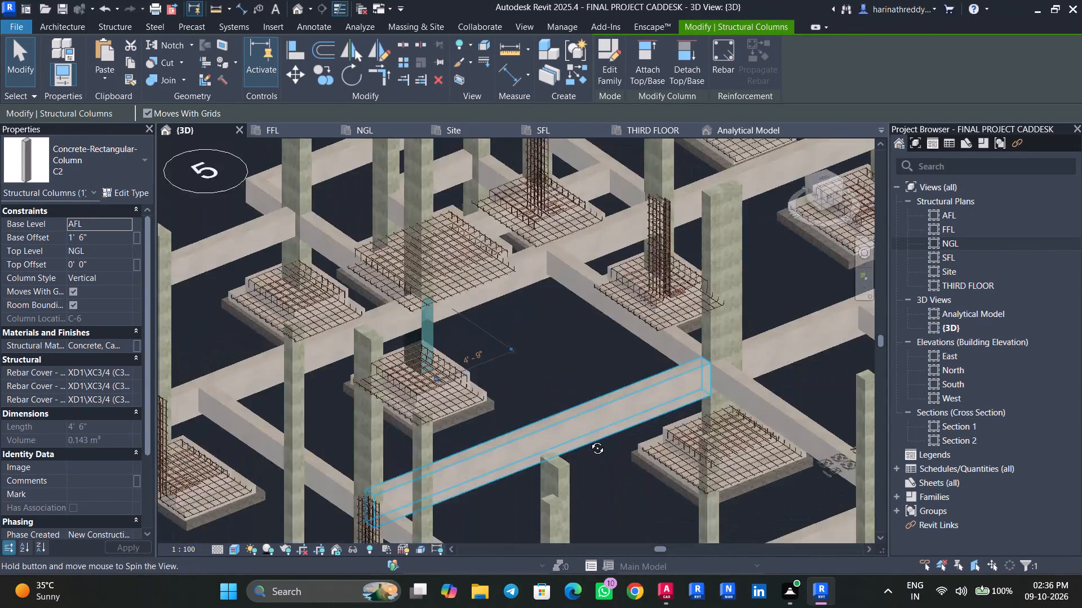
{"action": "middle_click_drag", "start_coordinate": [589, 440], "coordinate": [590, 439], "text": "shift"}
{"action": "scroll", "coordinate": [689, 223], "scroll_direction": "up", "scroll_amount": 8}
{"action": "scroll", "coordinate": [632, 233], "scroll_direction": "down", "scroll_amount": 1}
{"action": "scroll", "coordinate": [632, 233], "scroll_direction": "up", "scroll_amount": 5}
{"action": "key", "text": "Escape"}
{"action": "left_click", "coordinate": [667, 230]}
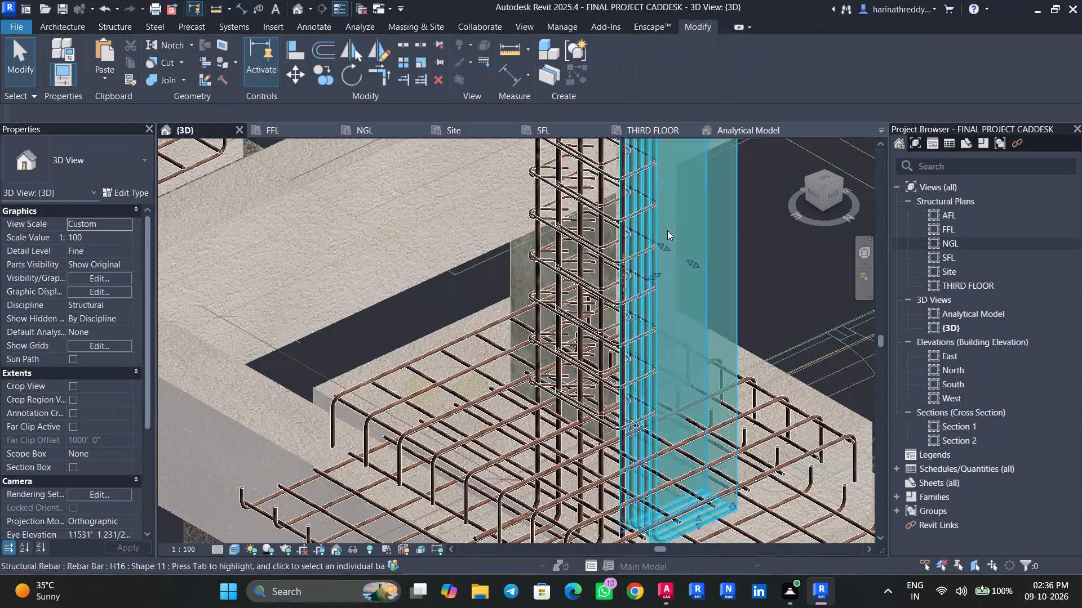
{"action": "key", "text": "Tab"}
{"action": "key", "text": "Tab"}
{"action": "key", "text": "Tab"}
{"action": "key", "text": "Escape"}
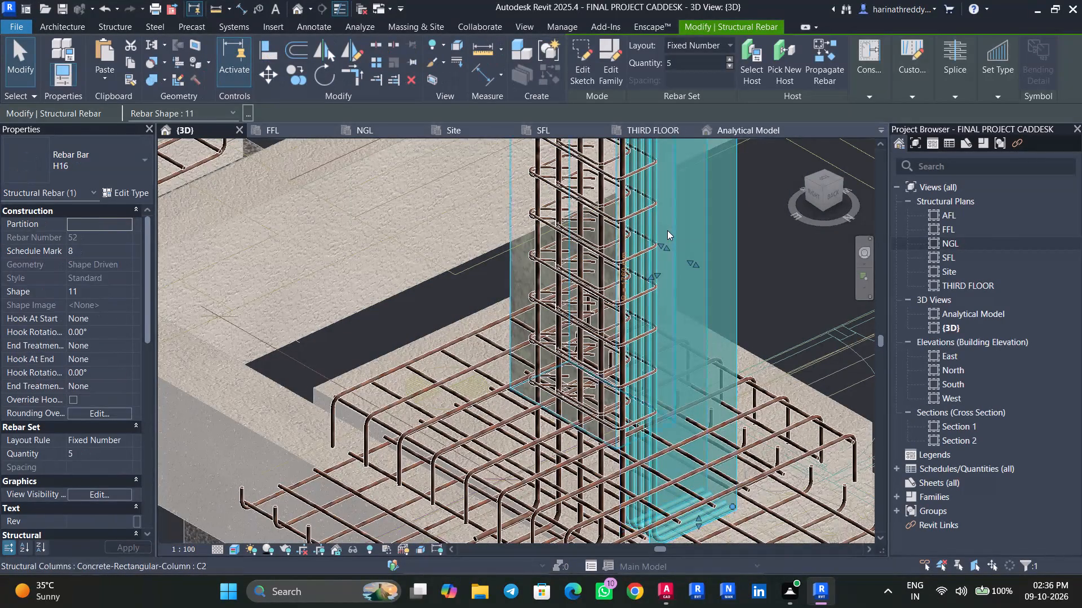
{"action": "key", "text": "Escape"}
{"action": "left_click", "coordinate": [667, 230]}
{"action": "scroll", "coordinate": [667, 230], "scroll_direction": "down", "scroll_amount": 9}
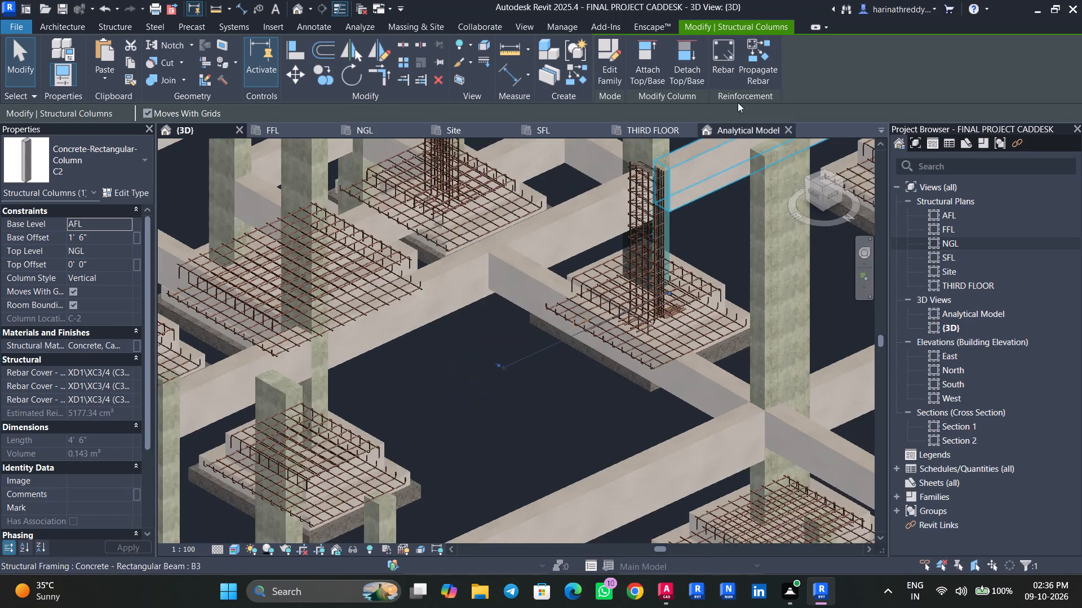
{"action": "left_click", "coordinate": [773, 63]}
{"action": "left_click", "coordinate": [314, 393]}
{"action": "middle_click_drag", "start_coordinate": [423, 413], "coordinate": [345, 401], "text": "shift"}
{"action": "left_click", "coordinate": [671, 70]}
{"action": "key", "text": "Escape"}
{"action": "key", "text": "Escape"}
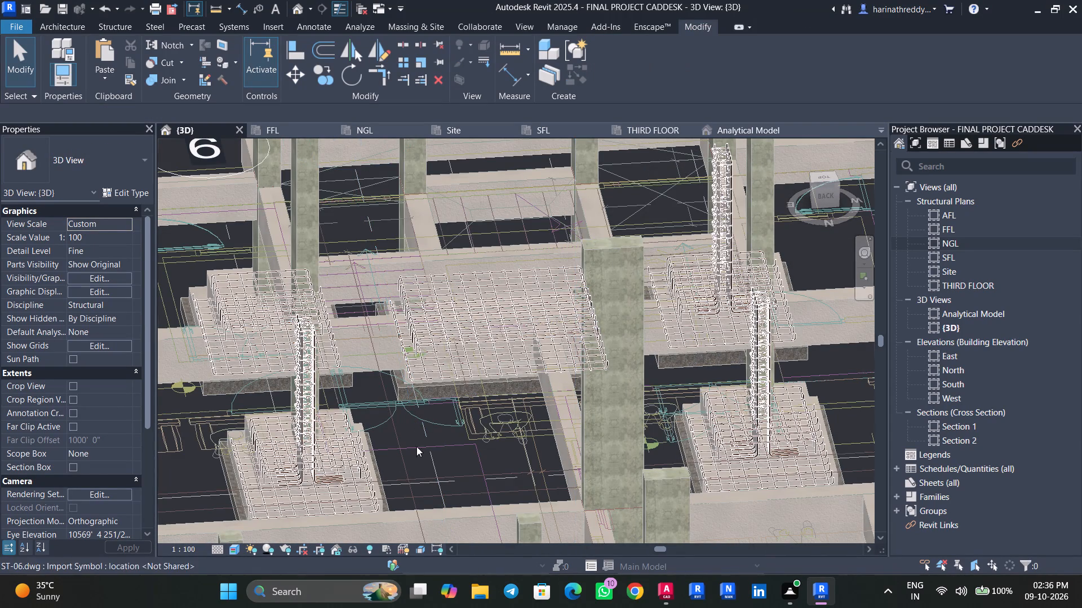
Spread the five H16 L-shaped bars of the newly reinforced C2 foundation column across the full long west side of its ties.
{"action": "scroll", "coordinate": [433, 447], "scroll_direction": "down", "scroll_amount": 3}
{"action": "middle_click_drag", "start_coordinate": [432, 463], "coordinate": [558, 503], "text": "shift"}
{"action": "scroll", "coordinate": [267, 408], "scroll_direction": "up", "scroll_amount": 2}
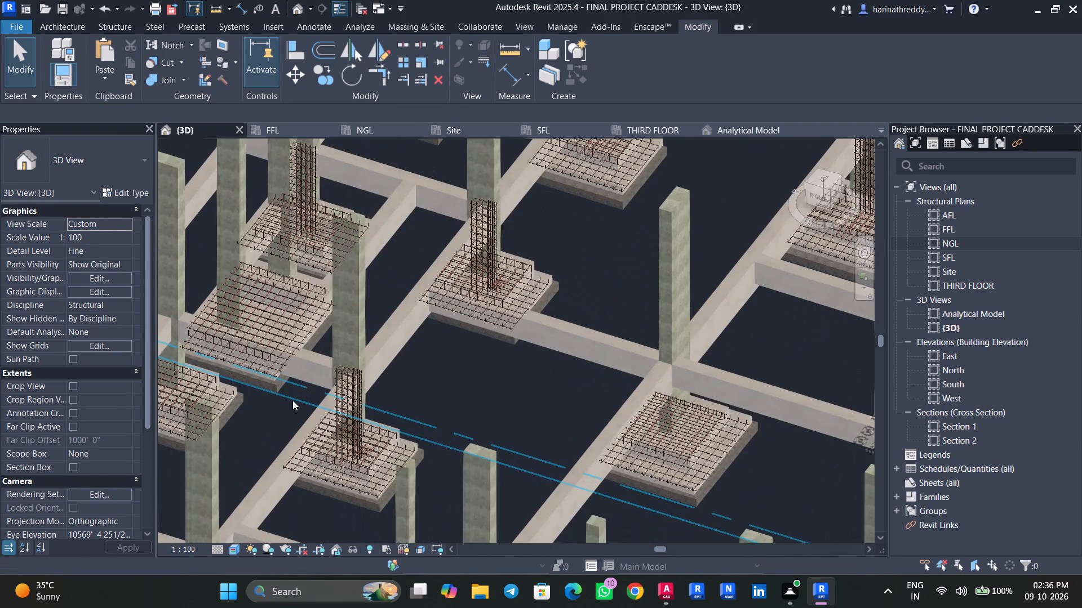
{"action": "scroll", "coordinate": [292, 400], "scroll_direction": "up", "scroll_amount": 7}
{"action": "scroll", "coordinate": [422, 400], "scroll_direction": "down", "scroll_amount": 1}
{"action": "scroll", "coordinate": [422, 400], "scroll_direction": "up", "scroll_amount": 1}
{"action": "scroll", "coordinate": [344, 403], "scroll_direction": "up", "scroll_amount": 5}
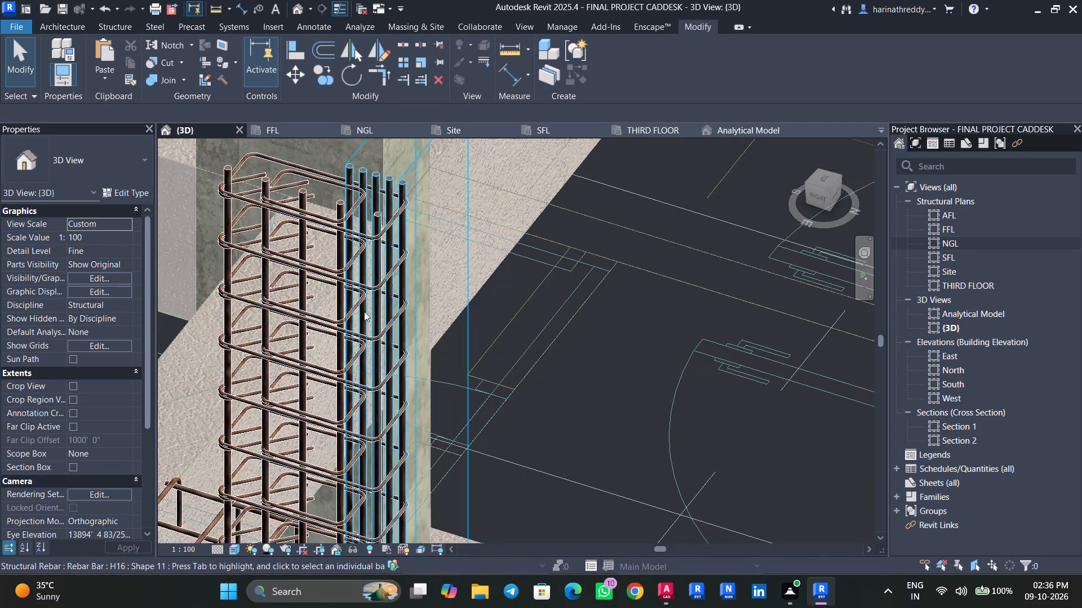
{"action": "left_click", "coordinate": [383, 178]}
{"action": "middle_click_drag", "start_coordinate": [595, 342], "coordinate": [550, 340], "text": "shift"}
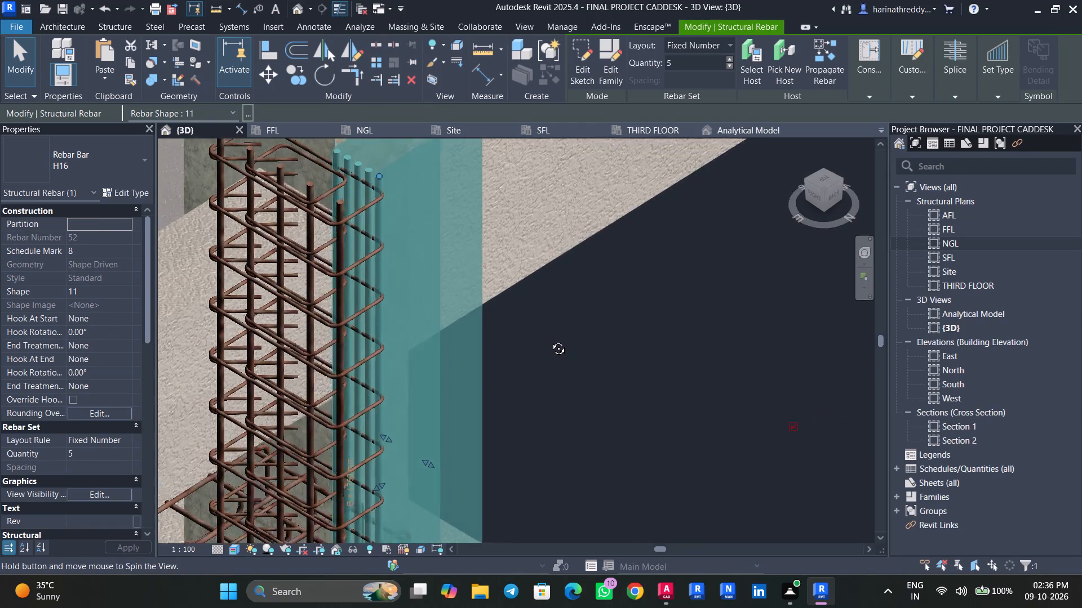
{"action": "middle_click_drag", "start_coordinate": [550, 340], "coordinate": [582, 386], "text": "shift"}
{"action": "middle_click_drag", "start_coordinate": [593, 351], "coordinate": [422, 530]}
{"action": "scroll", "coordinate": [533, 431], "scroll_direction": "down", "scroll_amount": 2}
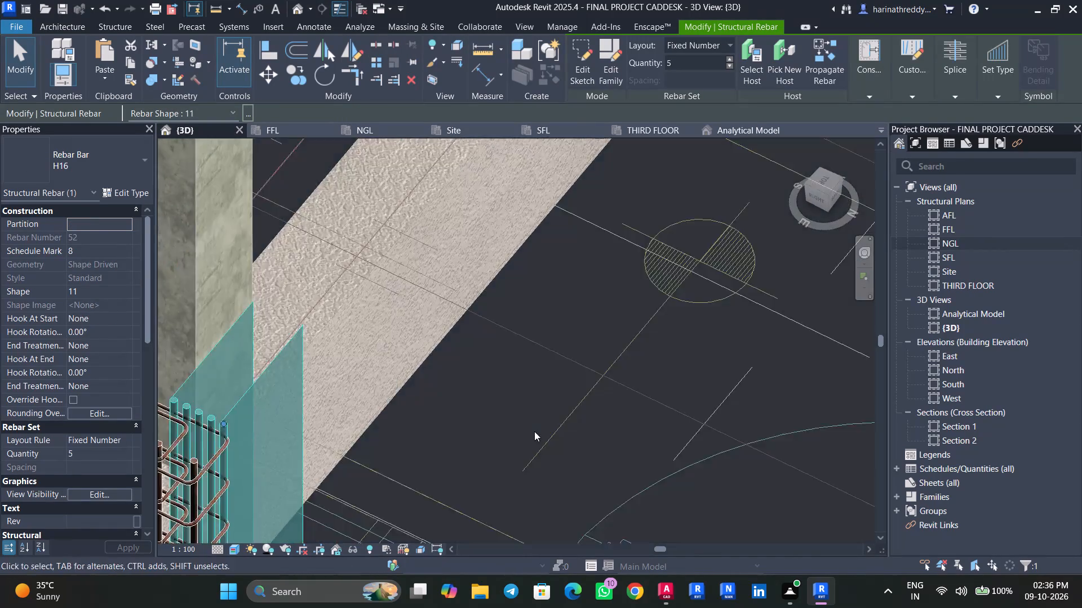
{"action": "scroll", "coordinate": [534, 431], "scroll_direction": "down", "scroll_amount": 5}
{"action": "scroll", "coordinate": [538, 420], "scroll_direction": "up", "scroll_amount": 1}
{"action": "scroll", "coordinate": [538, 420], "scroll_direction": "down", "scroll_amount": 2}
{"action": "scroll", "coordinate": [591, 348], "scroll_direction": "up", "scroll_amount": 1}
{"action": "middle_click_drag", "start_coordinate": [587, 364], "coordinate": [503, 546]}
{"action": "middle_click_drag", "start_coordinate": [657, 360], "coordinate": [690, 453]}
{"action": "left_click", "coordinate": [826, 180]}
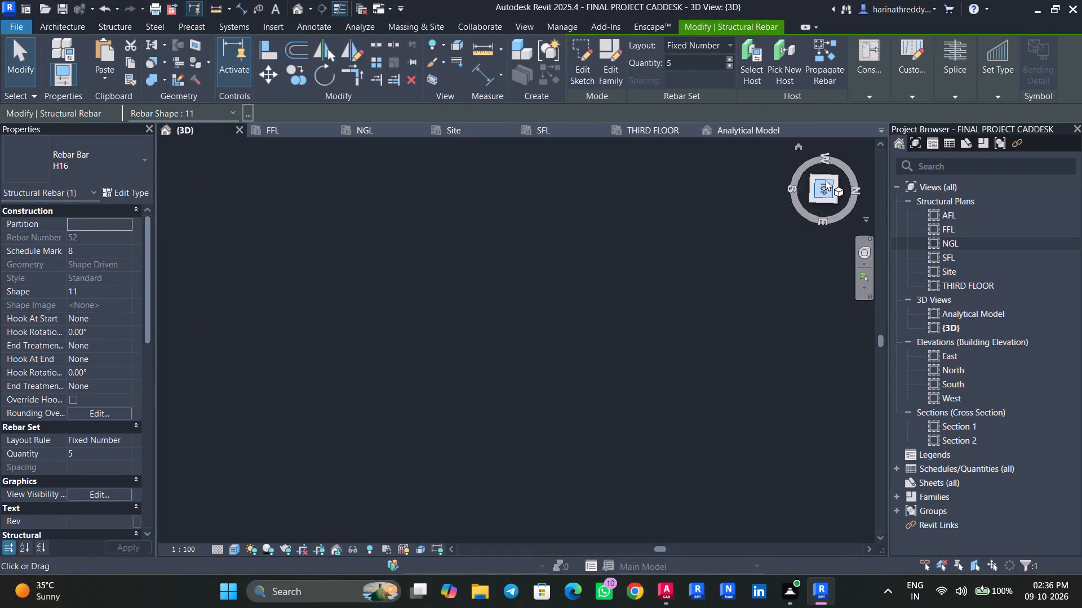
{"action": "scroll", "coordinate": [509, 317], "scroll_direction": "up", "scroll_amount": 2}
{"action": "scroll", "coordinate": [509, 317], "scroll_direction": "down", "scroll_amount": 1}
{"action": "scroll", "coordinate": [509, 317], "scroll_direction": "up", "scroll_amount": 3}
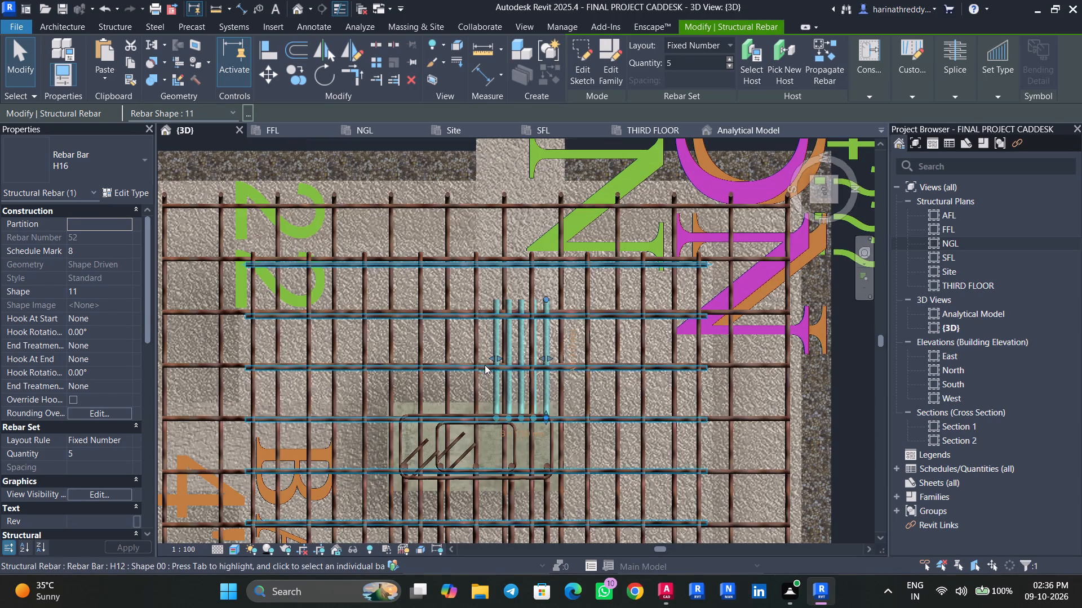
{"action": "left_click_drag", "start_coordinate": [490, 354], "coordinate": [412, 358]}
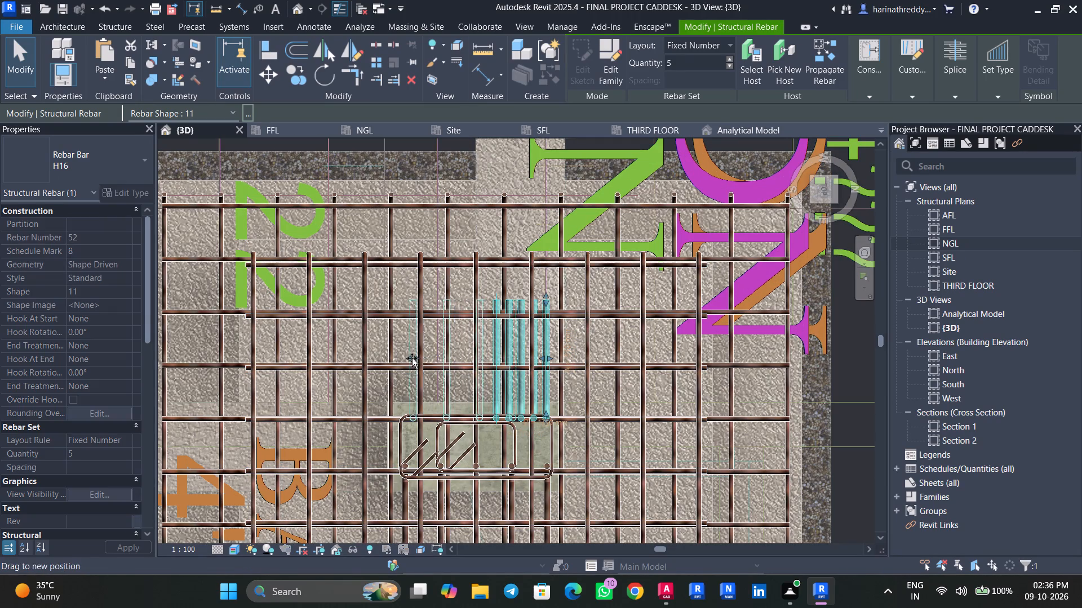
{"action": "left_click_drag", "start_coordinate": [412, 358], "coordinate": [410, 358]}
{"action": "scroll", "coordinate": [459, 434], "scroll_direction": "up", "scroll_amount": 9}
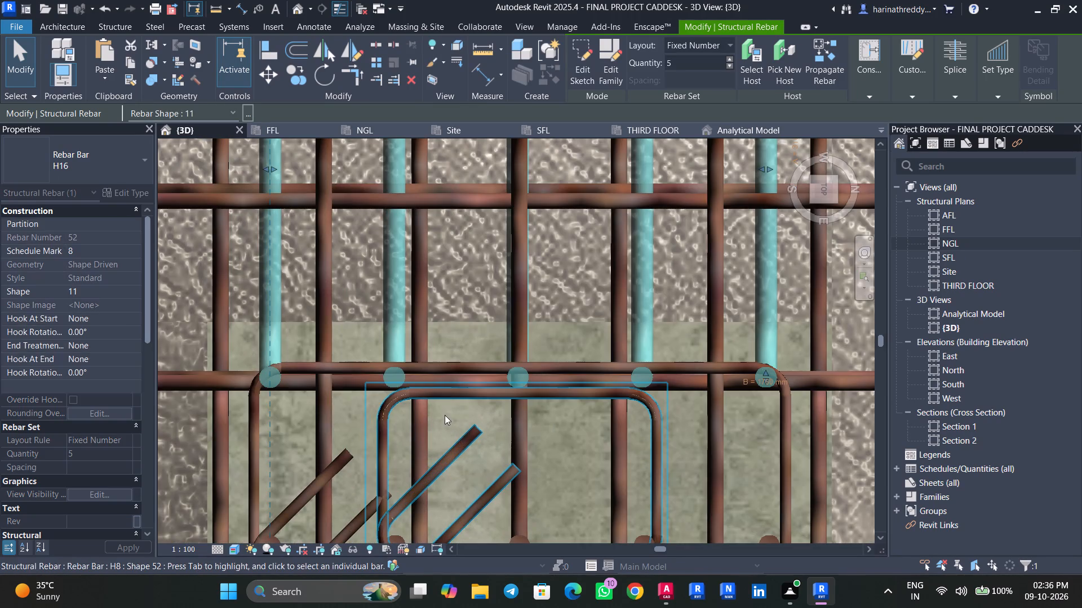
{"action": "key", "text": "Escape"}
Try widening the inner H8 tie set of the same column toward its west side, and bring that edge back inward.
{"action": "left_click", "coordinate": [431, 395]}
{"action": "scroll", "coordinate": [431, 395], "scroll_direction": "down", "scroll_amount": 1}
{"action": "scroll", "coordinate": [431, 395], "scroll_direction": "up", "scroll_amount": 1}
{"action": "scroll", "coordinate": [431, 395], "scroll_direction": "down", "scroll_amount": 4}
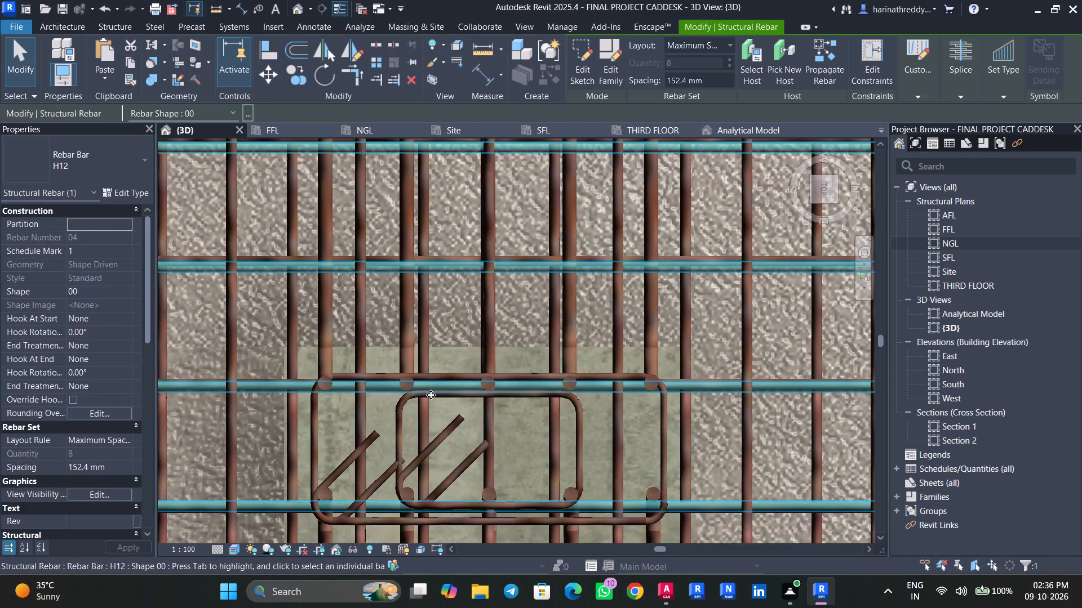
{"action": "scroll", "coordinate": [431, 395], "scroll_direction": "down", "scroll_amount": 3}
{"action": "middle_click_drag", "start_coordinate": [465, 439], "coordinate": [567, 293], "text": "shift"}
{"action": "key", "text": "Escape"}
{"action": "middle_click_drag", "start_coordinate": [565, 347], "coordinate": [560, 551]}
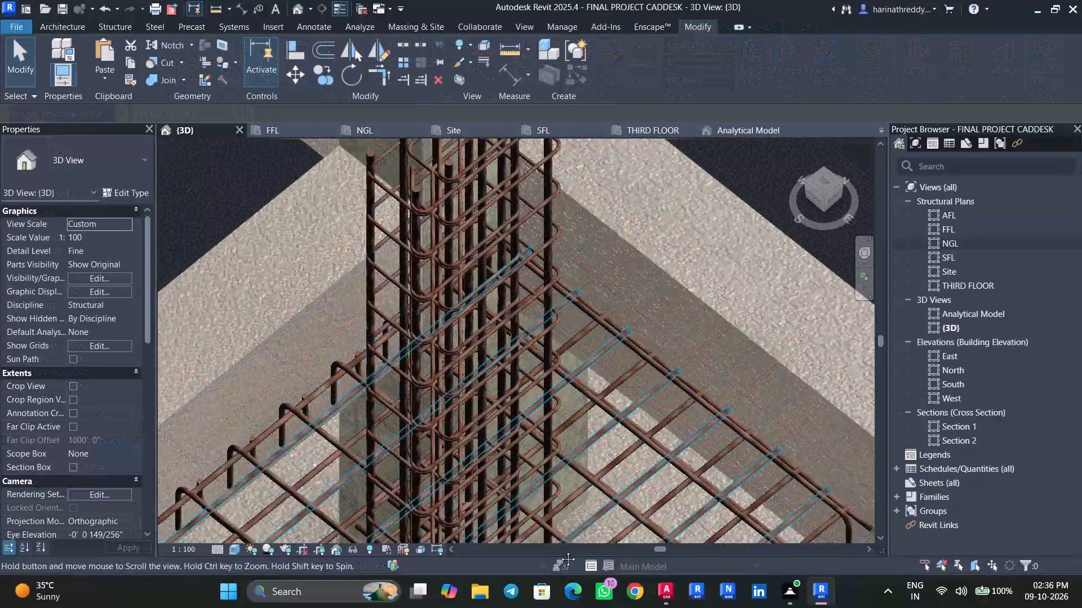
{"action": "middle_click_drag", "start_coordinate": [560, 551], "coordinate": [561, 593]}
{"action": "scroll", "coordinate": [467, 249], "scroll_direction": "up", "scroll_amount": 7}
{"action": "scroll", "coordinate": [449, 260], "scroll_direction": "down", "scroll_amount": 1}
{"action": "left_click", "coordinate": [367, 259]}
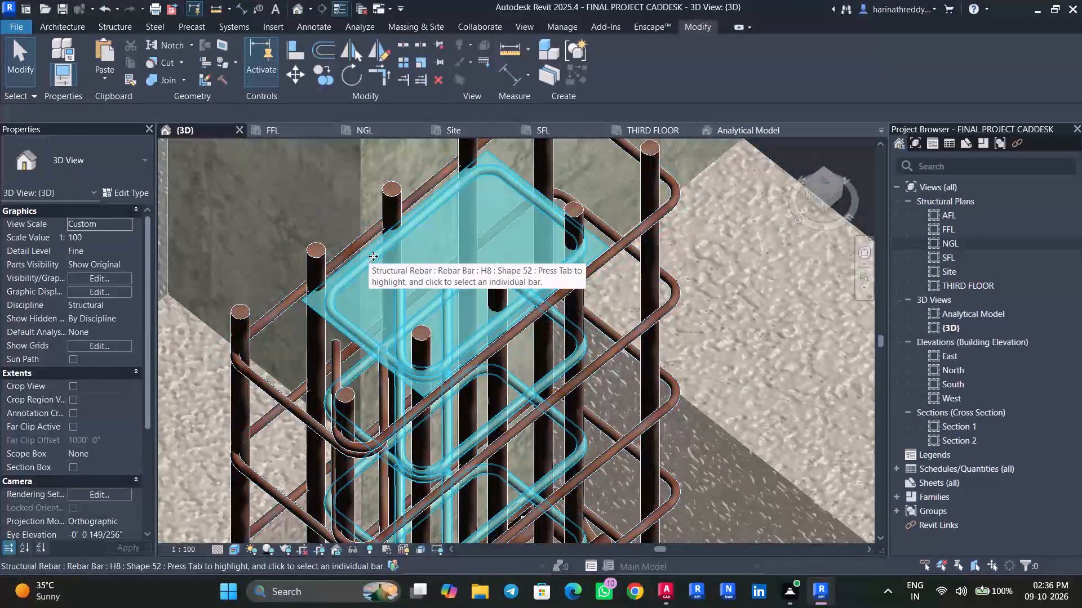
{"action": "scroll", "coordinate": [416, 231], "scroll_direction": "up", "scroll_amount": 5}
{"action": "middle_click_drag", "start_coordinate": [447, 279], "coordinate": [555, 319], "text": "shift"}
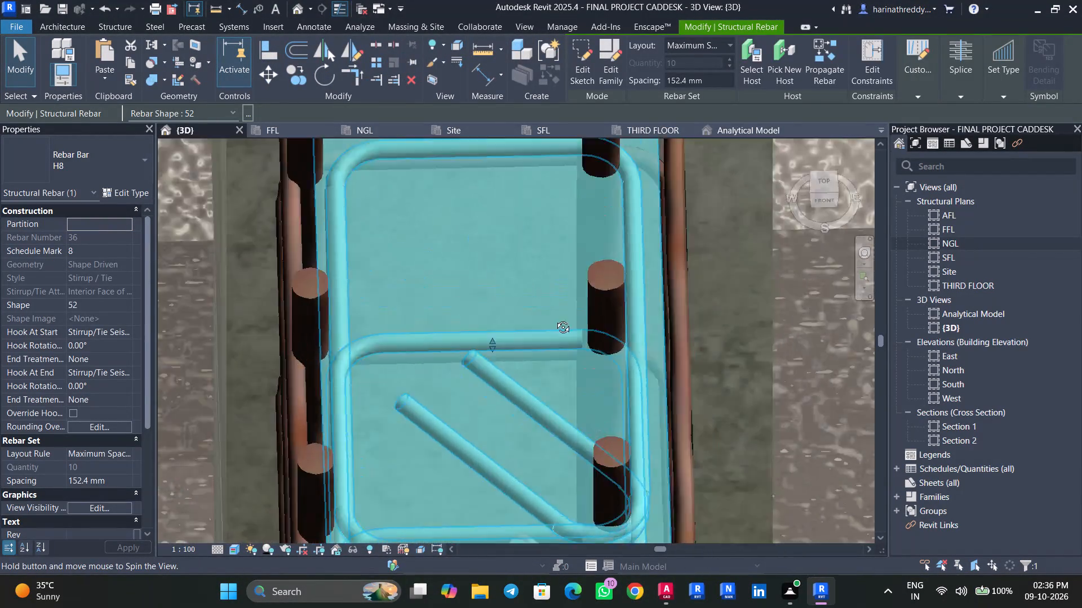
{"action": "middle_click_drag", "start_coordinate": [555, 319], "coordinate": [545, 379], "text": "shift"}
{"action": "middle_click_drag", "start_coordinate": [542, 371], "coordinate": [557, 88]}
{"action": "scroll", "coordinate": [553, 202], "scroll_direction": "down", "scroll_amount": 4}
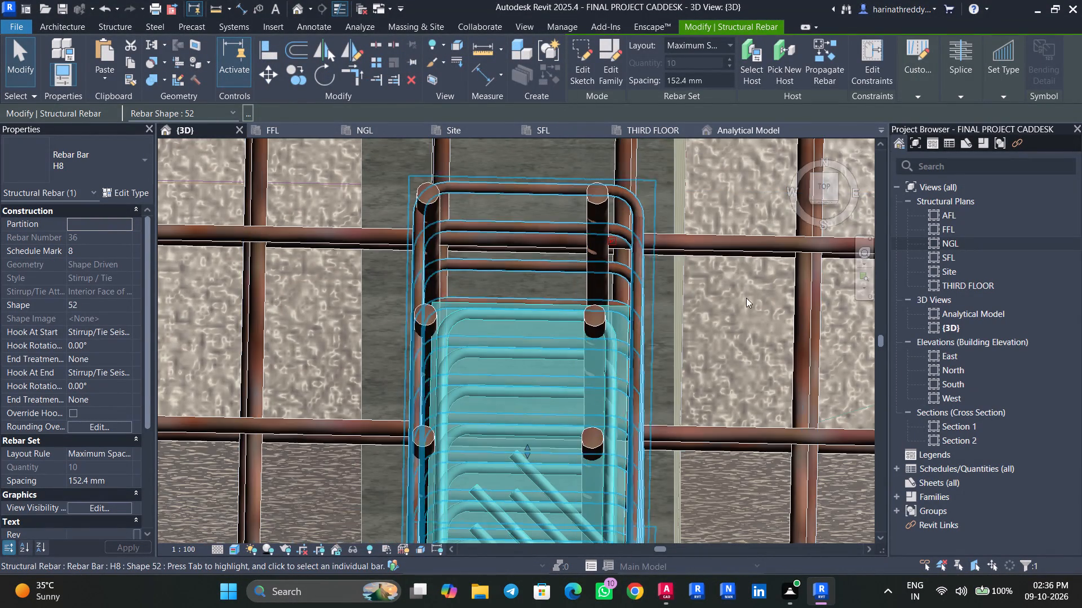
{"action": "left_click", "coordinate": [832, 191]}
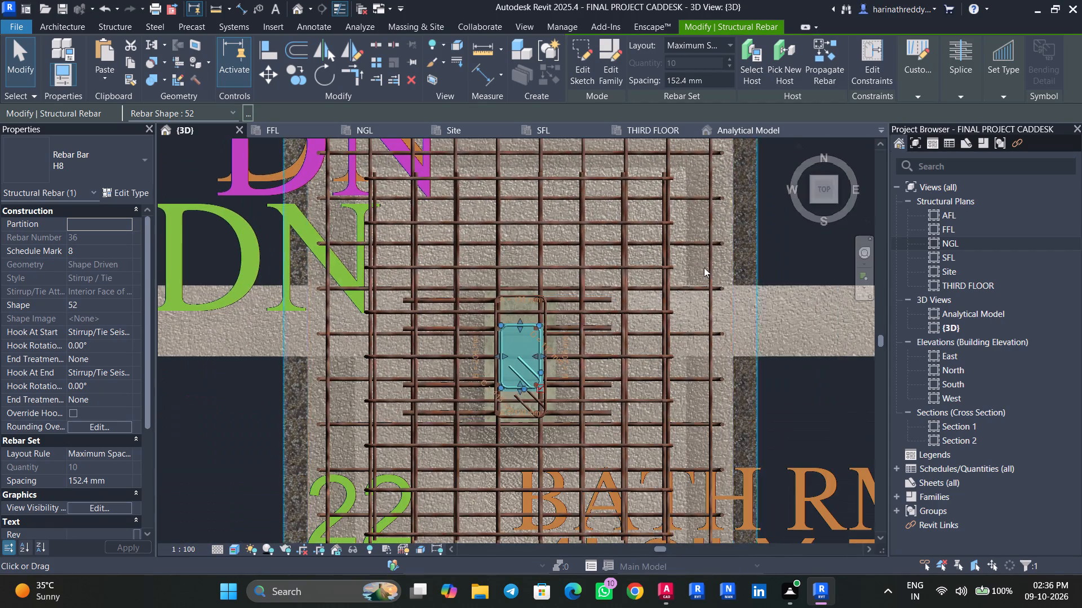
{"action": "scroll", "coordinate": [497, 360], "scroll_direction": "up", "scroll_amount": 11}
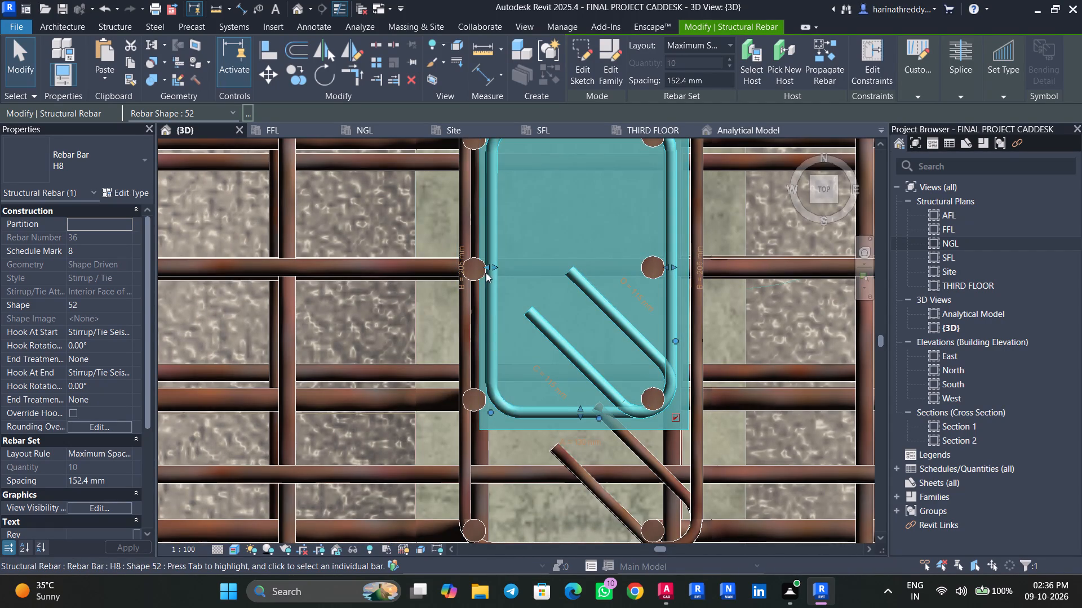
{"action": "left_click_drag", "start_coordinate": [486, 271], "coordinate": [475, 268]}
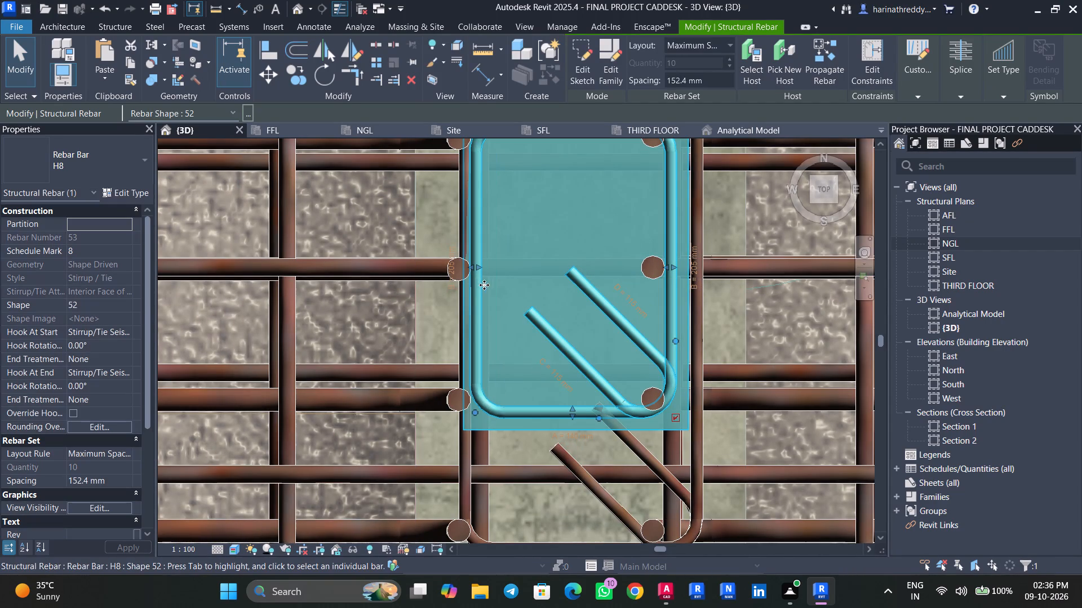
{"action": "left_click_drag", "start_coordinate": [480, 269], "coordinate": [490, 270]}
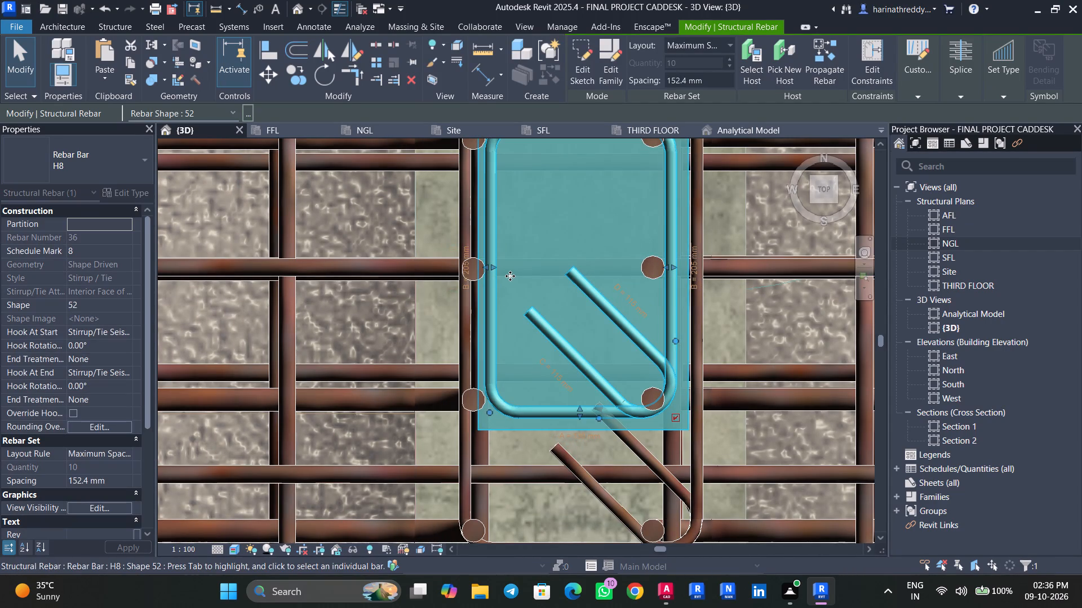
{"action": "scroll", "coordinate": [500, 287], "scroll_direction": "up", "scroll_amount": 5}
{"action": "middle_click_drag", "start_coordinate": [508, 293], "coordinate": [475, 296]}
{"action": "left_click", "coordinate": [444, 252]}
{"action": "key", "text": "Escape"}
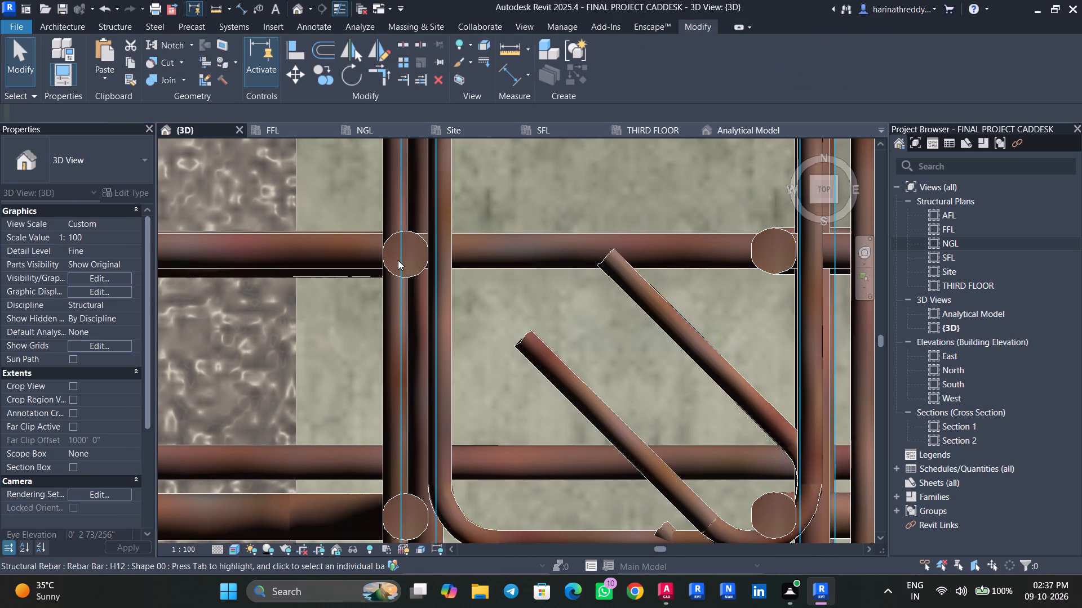
Move the five west-side H16 L-shaped bars of the C2 foundation column at grid C-6 eastward, inside the inner H8 ties.
{"action": "key", "text": "Tab"}
{"action": "left_click", "coordinate": [395, 260]}
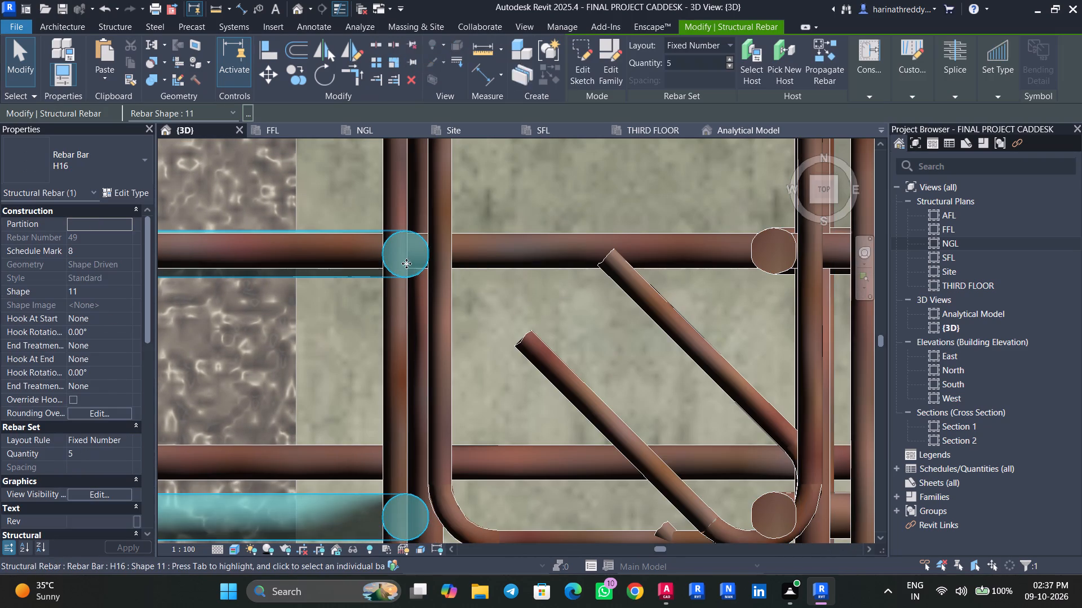
{"action": "left_click_drag", "start_coordinate": [406, 263], "coordinate": [472, 261]}
{"action": "scroll", "coordinate": [472, 261], "scroll_direction": "down", "scroll_amount": 5}
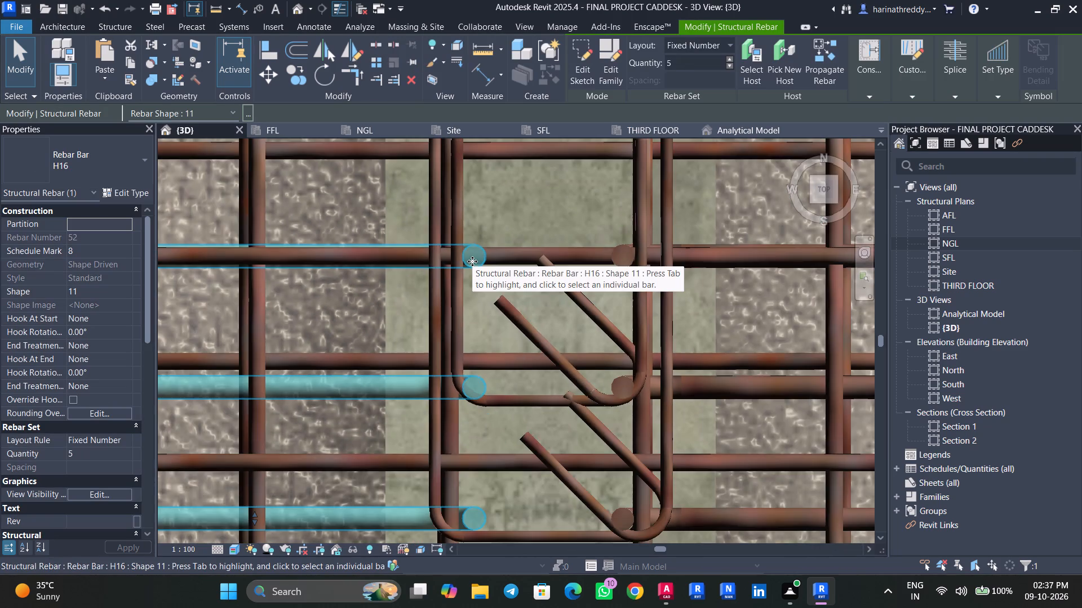
{"action": "middle_click_drag", "start_coordinate": [472, 261], "coordinate": [434, 390]}
{"action": "key", "text": "Escape"}
Examine the surrounding footings and foundation columns in 3D for bar layouts that still need correcting.
{"action": "scroll", "coordinate": [450, 335], "scroll_direction": "down", "scroll_amount": 7}
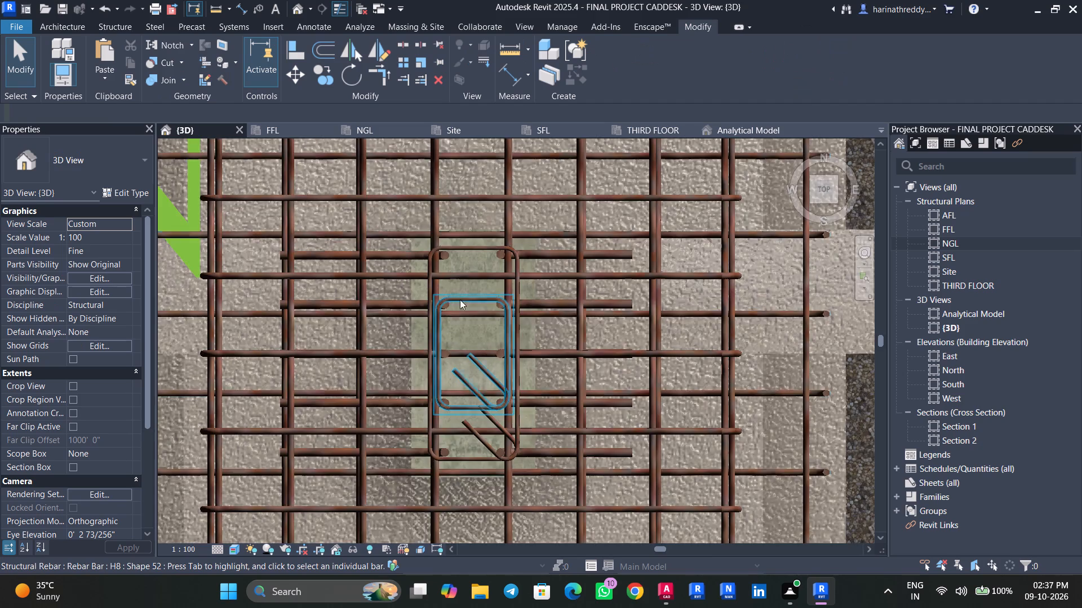
{"action": "middle_click_drag", "start_coordinate": [479, 225], "coordinate": [494, 414]}
{"action": "scroll", "coordinate": [496, 387], "scroll_direction": "down", "scroll_amount": 3}
{"action": "scroll", "coordinate": [496, 387], "scroll_direction": "up", "scroll_amount": 1}
{"action": "scroll", "coordinate": [496, 387], "scroll_direction": "down", "scroll_amount": 11}
{"action": "middle_click_drag", "start_coordinate": [511, 212], "coordinate": [512, 457]}
{"action": "middle_click_drag", "start_coordinate": [580, 278], "coordinate": [576, 416]}
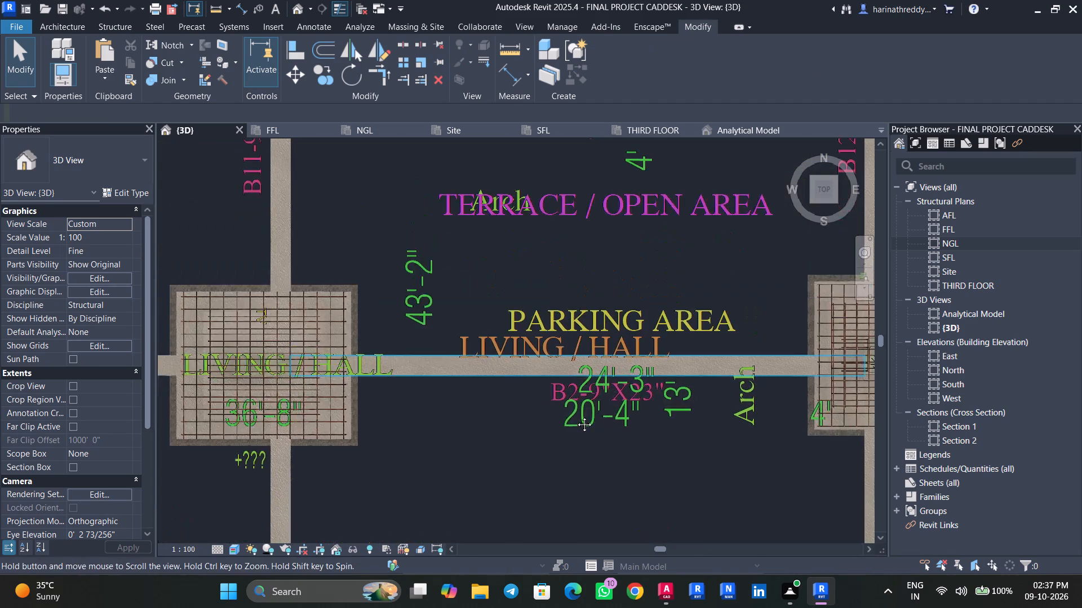
{"action": "middle_click_drag", "start_coordinate": [576, 416], "coordinate": [577, 420]}
{"action": "scroll", "coordinate": [272, 422], "scroll_direction": "up", "scroll_amount": 7}
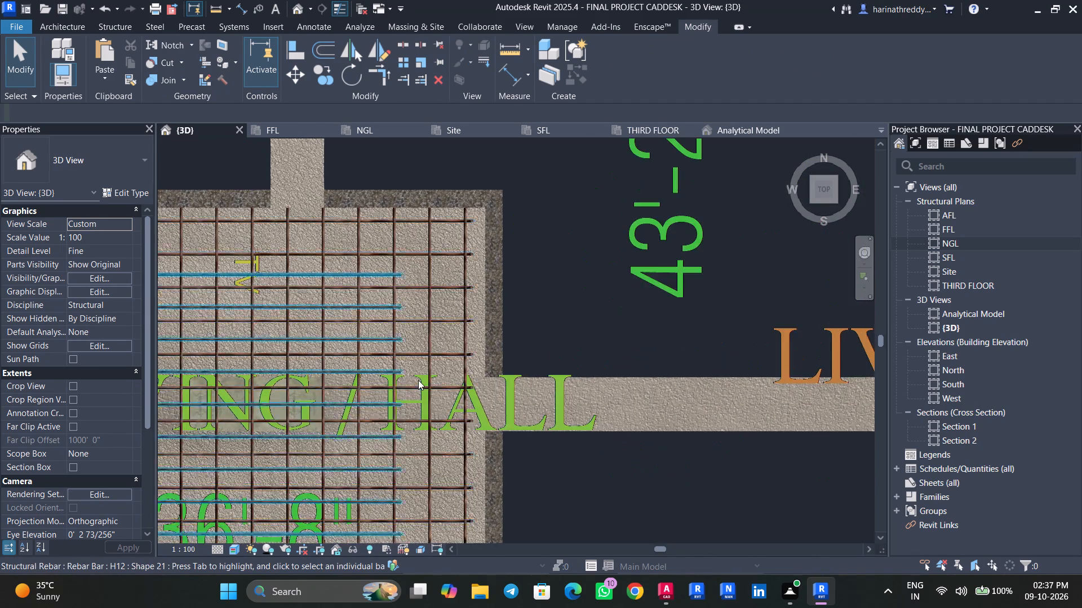
{"action": "scroll", "coordinate": [418, 380], "scroll_direction": "down", "scroll_amount": 10}
{"action": "middle_click_drag", "start_coordinate": [506, 316], "coordinate": [492, 482]}
{"action": "middle_click_drag", "start_coordinate": [486, 450], "coordinate": [601, 227]}
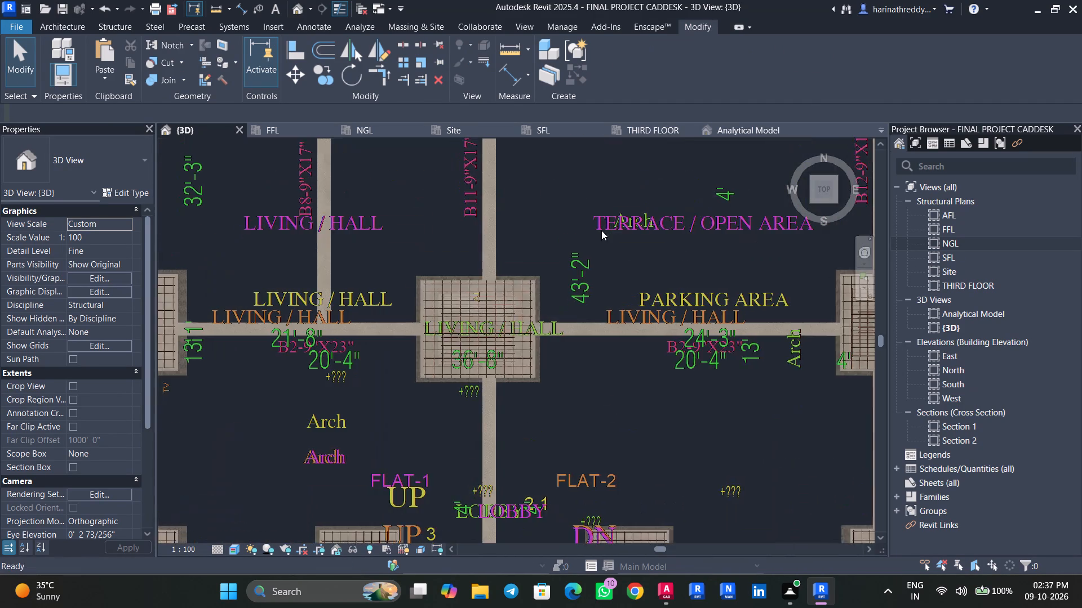
{"action": "scroll", "coordinate": [464, 366], "scroll_direction": "up", "scroll_amount": 14}
{"action": "scroll", "coordinate": [490, 321], "scroll_direction": "down", "scroll_amount": 2}
{"action": "scroll", "coordinate": [490, 321], "scroll_direction": "up", "scroll_amount": 1}
{"action": "scroll", "coordinate": [490, 321], "scroll_direction": "down", "scroll_amount": 13}
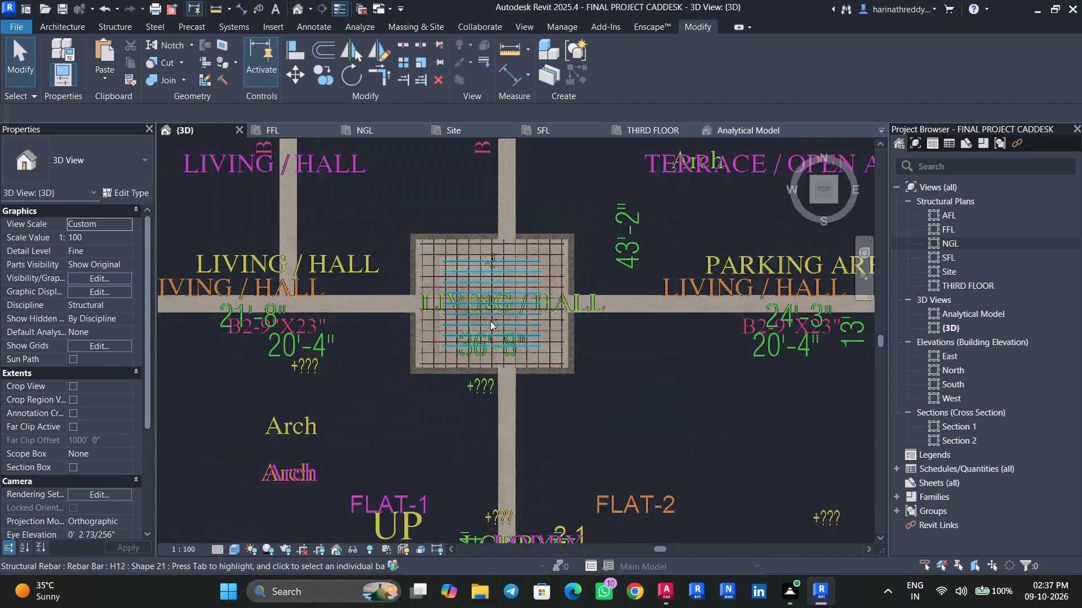
{"action": "scroll", "coordinate": [490, 321], "scroll_direction": "down", "scroll_amount": 2}
{"action": "middle_click_drag", "start_coordinate": [622, 419], "coordinate": [651, 272], "text": "shift"}
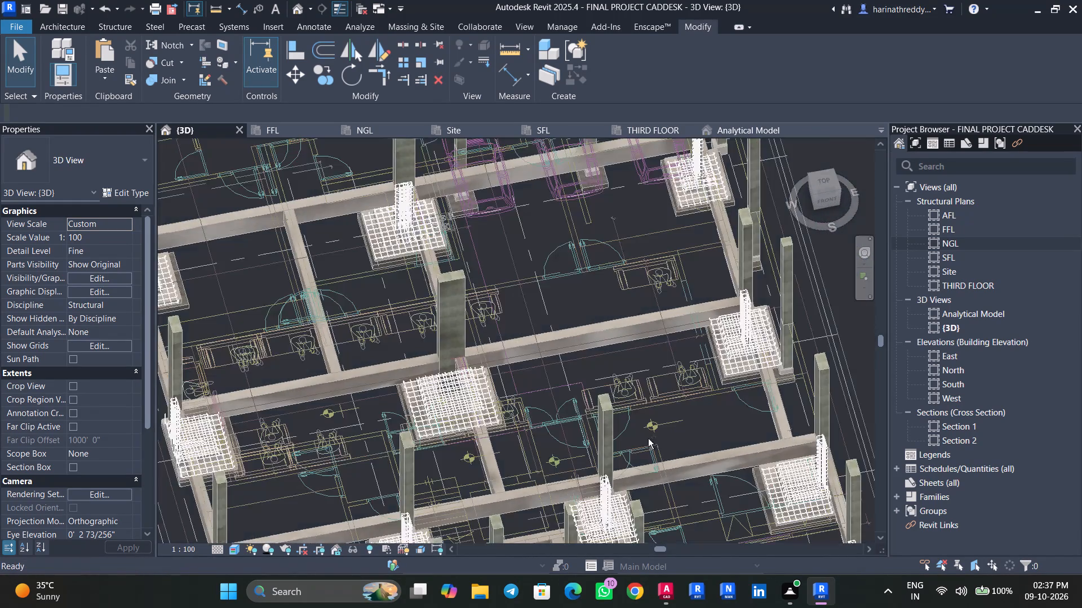
{"action": "middle_click_drag", "start_coordinate": [655, 439], "coordinate": [920, 408], "text": "shift"}
{"action": "scroll", "coordinate": [687, 441], "scroll_direction": "up", "scroll_amount": 5}
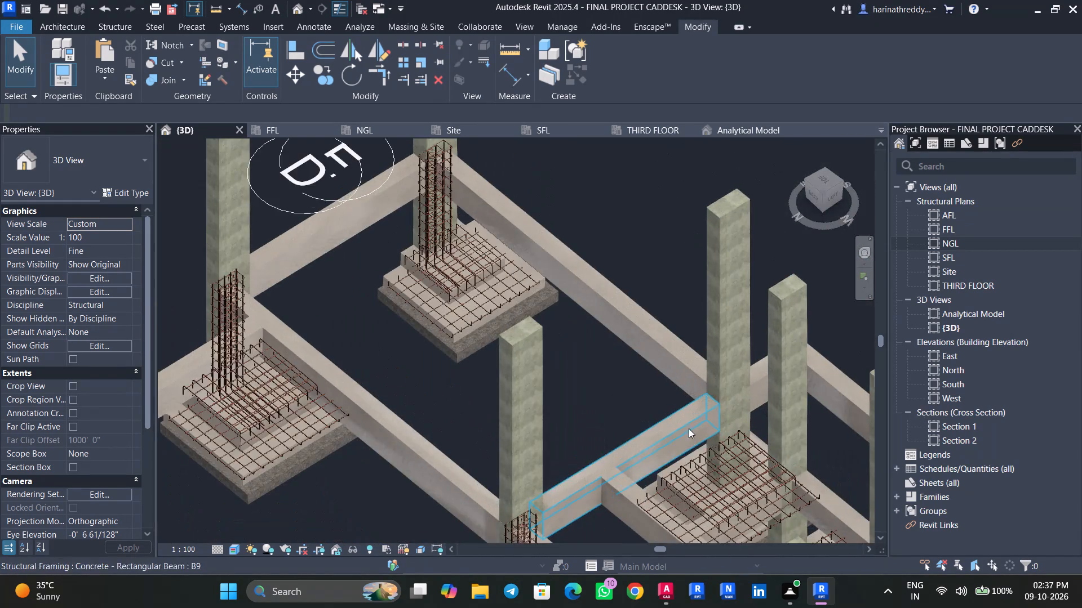
{"action": "scroll", "coordinate": [601, 391], "scroll_direction": "down", "scroll_amount": 2}
{"action": "middle_click_drag", "start_coordinate": [587, 400], "coordinate": [898, 408], "text": "shift"}
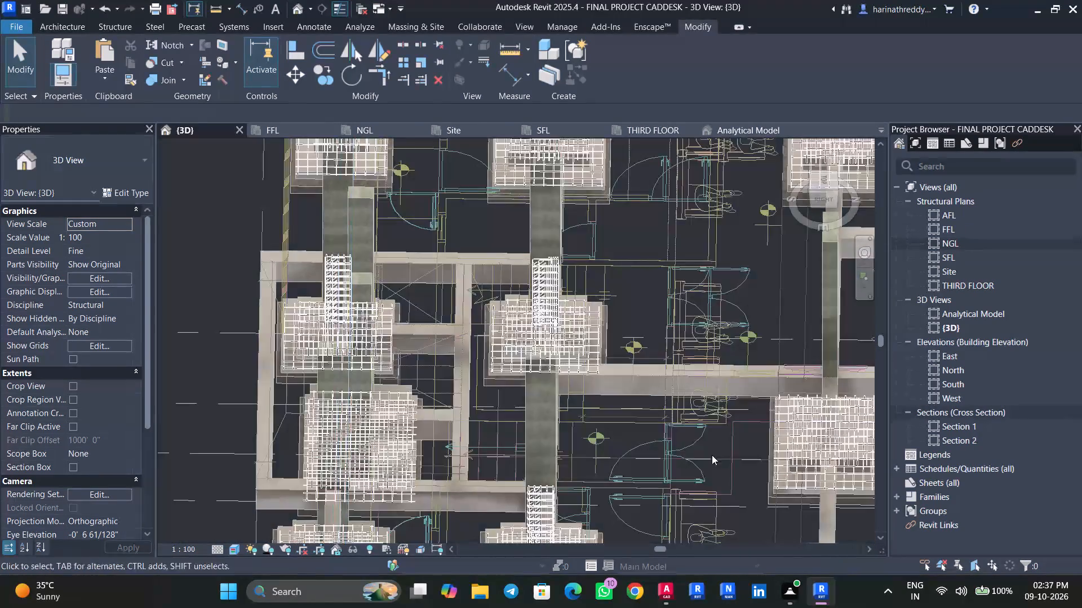
Spread the five H16 L-shaped bars bunched toward the north end of another C2 foundation column across the ties' full long west side.
{"action": "scroll", "coordinate": [539, 303], "scroll_direction": "up", "scroll_amount": 13}
{"action": "middle_click_drag", "start_coordinate": [577, 203], "coordinate": [533, 382]}
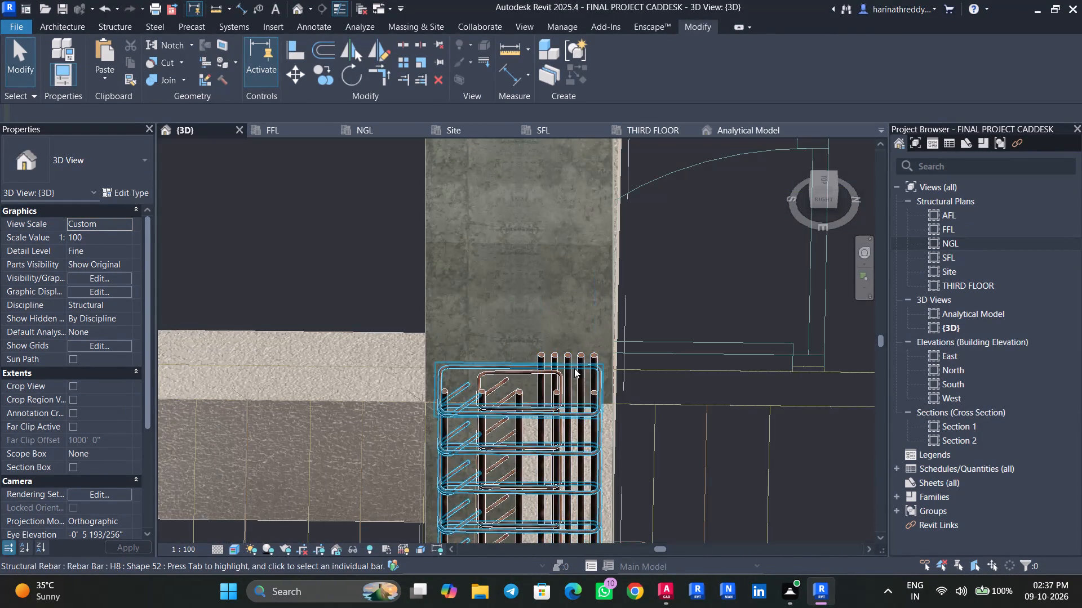
{"action": "left_click", "coordinate": [568, 368]}
{"action": "key", "text": "Escape"}
{"action": "left_click", "coordinate": [574, 359]}
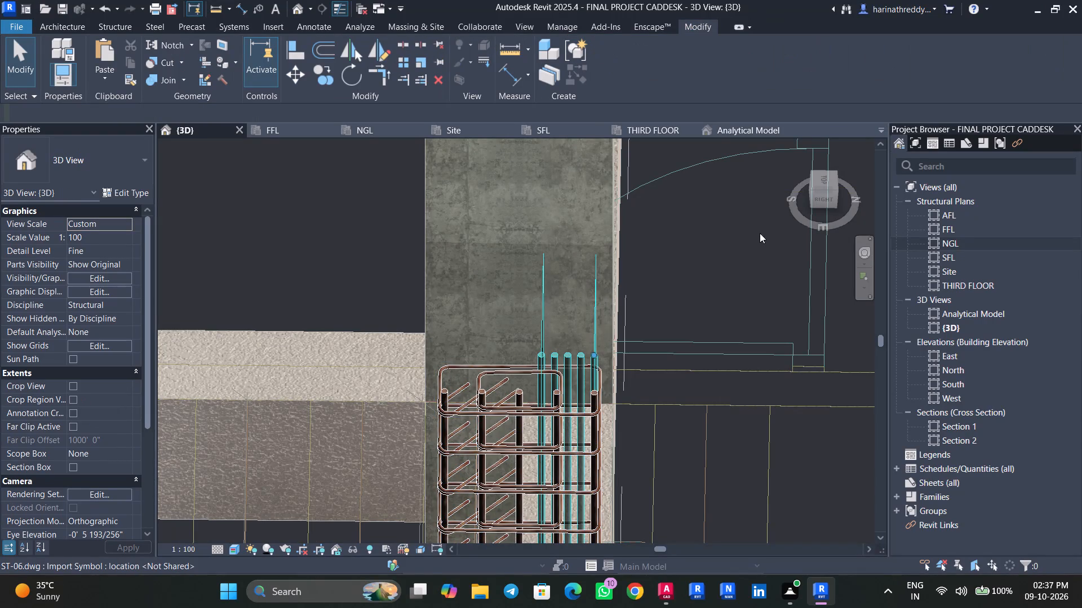
{"action": "left_click", "coordinate": [831, 180]}
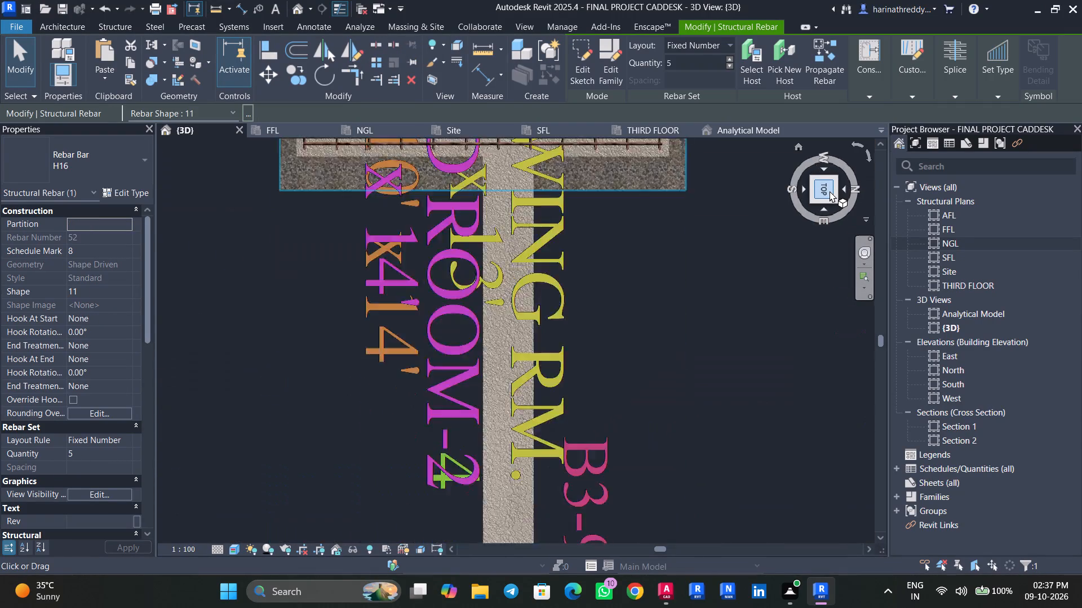
{"action": "scroll", "coordinate": [480, 347], "scroll_direction": "up", "scroll_amount": 8}
{"action": "left_click_drag", "start_coordinate": [516, 338], "coordinate": [462, 348]}
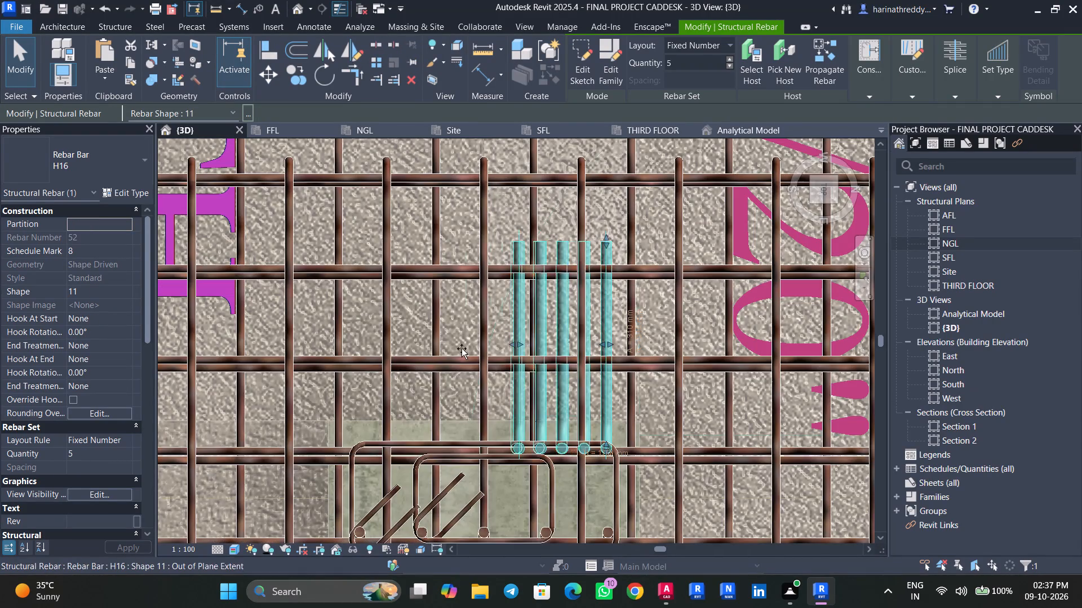
{"action": "left_click_drag", "start_coordinate": [462, 348], "coordinate": [370, 354]}
Move those five H16 bars eastward so they sit inside the column's inner H8 ties, and save the project.
{"action": "scroll", "coordinate": [456, 444], "scroll_direction": "up", "scroll_amount": 1}
{"action": "scroll", "coordinate": [456, 444], "scroll_direction": "down", "scroll_amount": 1}
{"action": "scroll", "coordinate": [456, 444], "scroll_direction": "up", "scroll_amount": 2}
{"action": "middle_click_drag", "start_coordinate": [471, 451], "coordinate": [494, 324]}
{"action": "left_click_drag", "start_coordinate": [520, 324], "coordinate": [521, 330]}
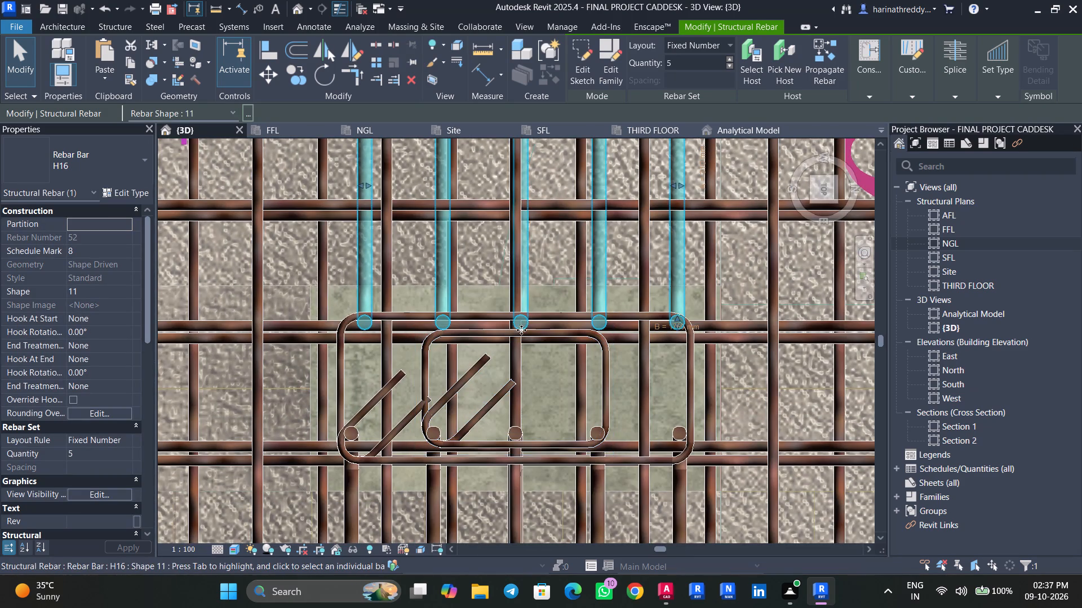
{"action": "left_click_drag", "start_coordinate": [521, 330], "coordinate": [518, 347]}
{"action": "key", "text": "Escape"}
{"action": "key", "text": "Escape"}
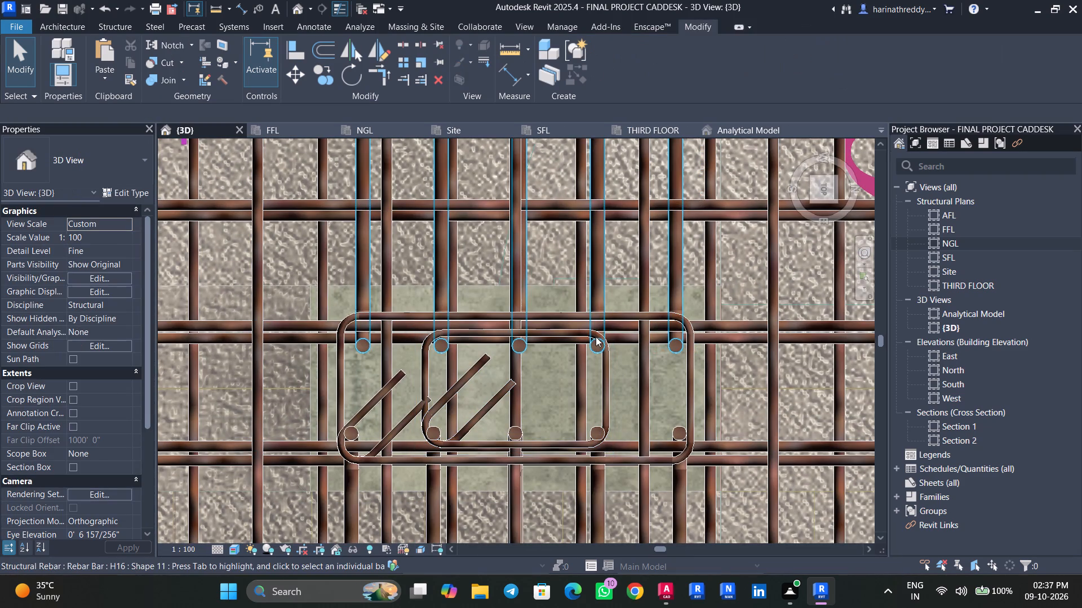
{"action": "key", "text": "ctrl+s"}
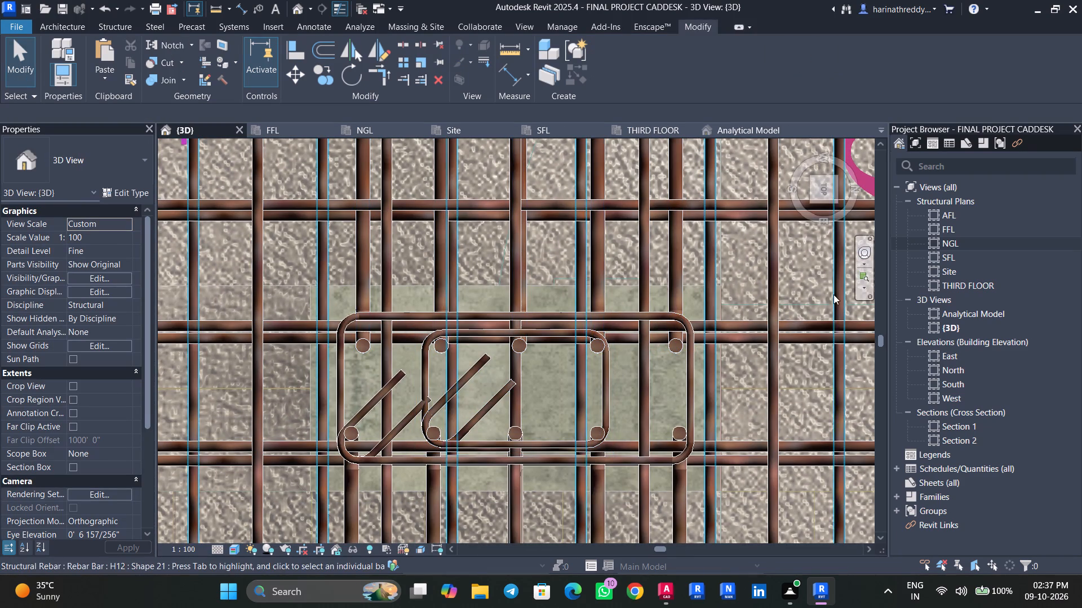
In the NGL plan, move the five west-side H16 bars of the C2 foundation column west of the staircase inward, inside the inner tie.
{"action": "double_click", "coordinate": [960, 243]}
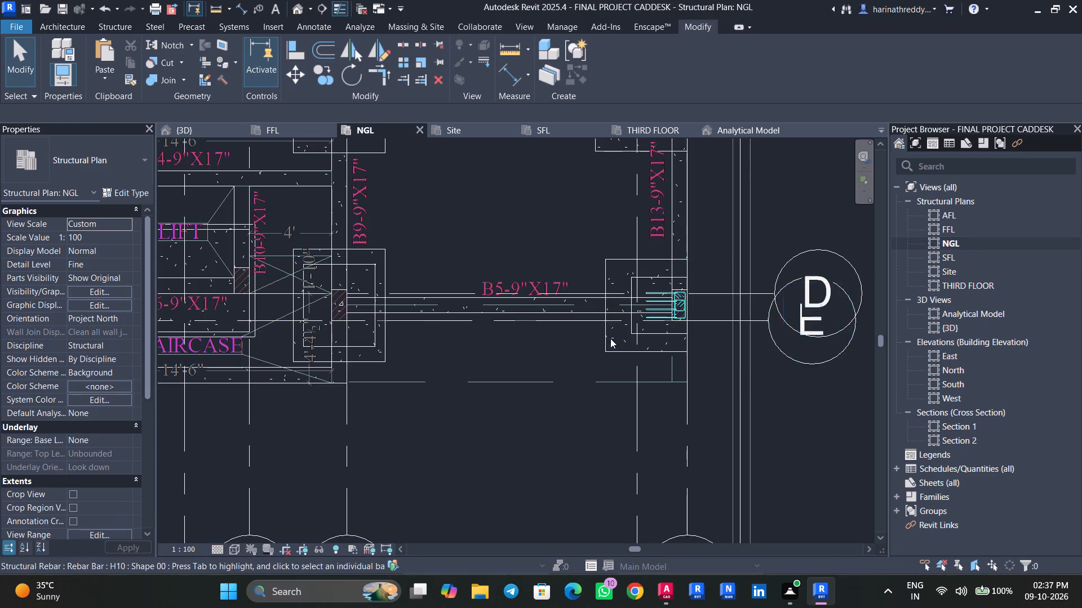
{"action": "scroll", "coordinate": [651, 320], "scroll_direction": "up", "scroll_amount": 5}
{"action": "scroll", "coordinate": [708, 299], "scroll_direction": "up", "scroll_amount": 9}
{"action": "middle_click_drag", "start_coordinate": [690, 323], "coordinate": [908, 319]}
{"action": "scroll", "coordinate": [859, 324], "scroll_direction": "down", "scroll_amount": 7}
{"action": "scroll", "coordinate": [793, 341], "scroll_direction": "up", "scroll_amount": 1}
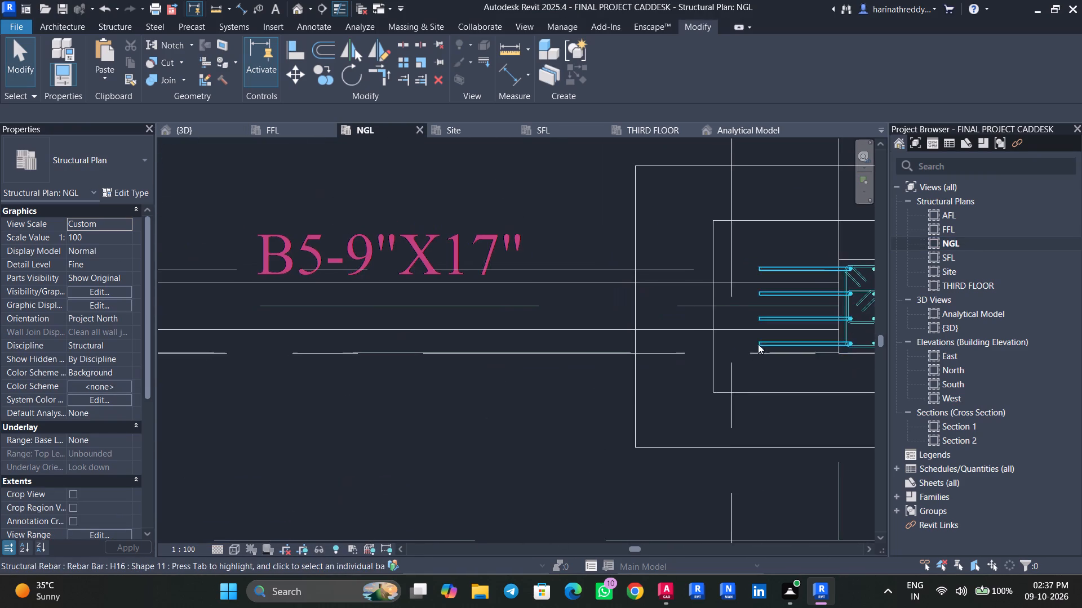
{"action": "middle_click_drag", "start_coordinate": [584, 408], "coordinate": [921, 334]}
{"action": "middle_click_drag", "start_coordinate": [609, 378], "coordinate": [876, 404]}
{"action": "middle_click_drag", "start_coordinate": [715, 368], "coordinate": [947, 400]}
{"action": "scroll", "coordinate": [952, 409], "scroll_direction": "down", "scroll_amount": 8}
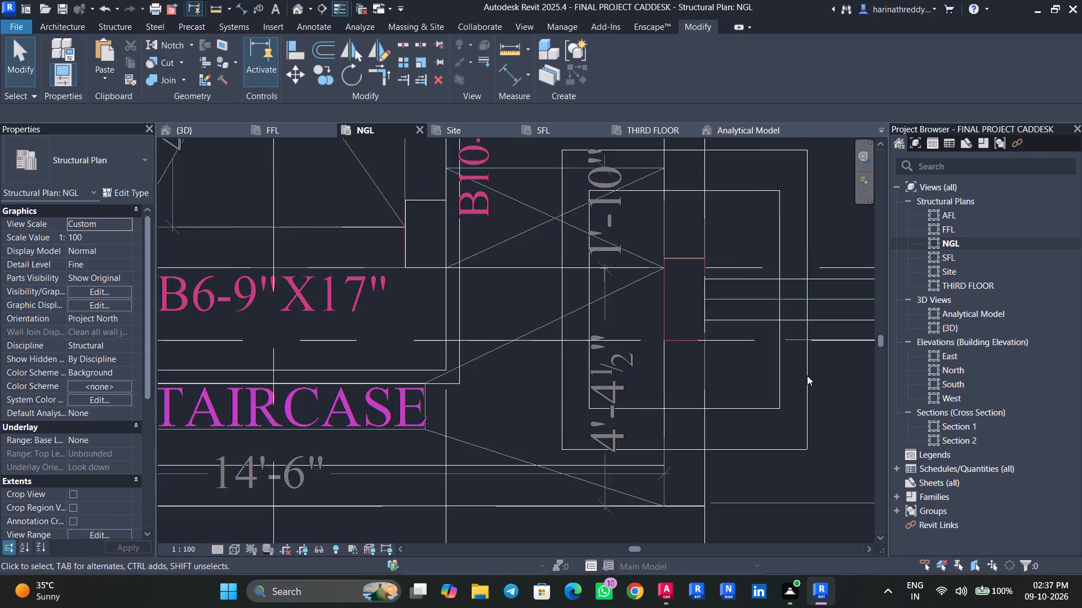
{"action": "scroll", "coordinate": [807, 375], "scroll_direction": "down", "scroll_amount": 7}
{"action": "scroll", "coordinate": [486, 330], "scroll_direction": "down", "scroll_amount": 1}
{"action": "scroll", "coordinate": [486, 330], "scroll_direction": "up", "scroll_amount": 16}
{"action": "scroll", "coordinate": [487, 356], "scroll_direction": "down", "scroll_amount": 1}
{"action": "scroll", "coordinate": [487, 356], "scroll_direction": "up", "scroll_amount": 1}
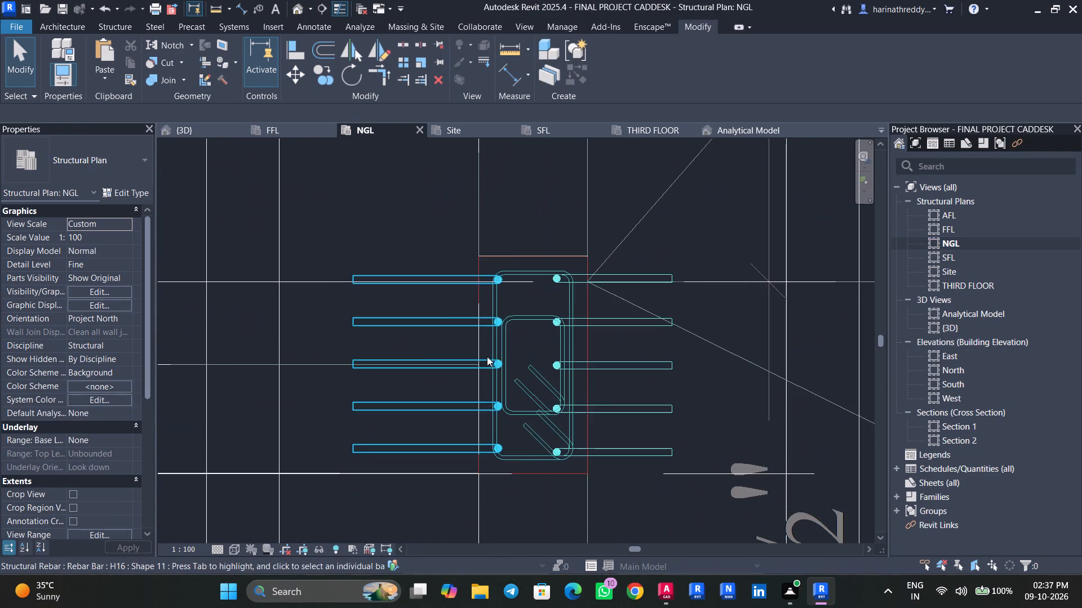
{"action": "scroll", "coordinate": [516, 354], "scroll_direction": "up", "scroll_amount": 6}
{"action": "middle_click_drag", "start_coordinate": [512, 363], "coordinate": [487, 333]}
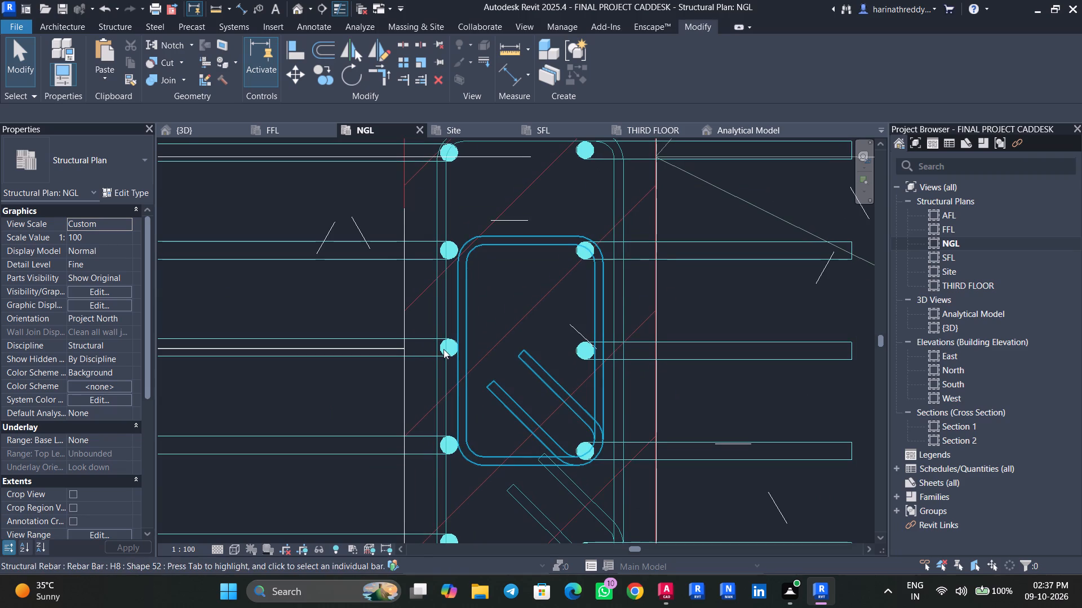
{"action": "left_click", "coordinate": [444, 349]}
{"action": "left_click_drag", "start_coordinate": [449, 351], "coordinate": [475, 351]}
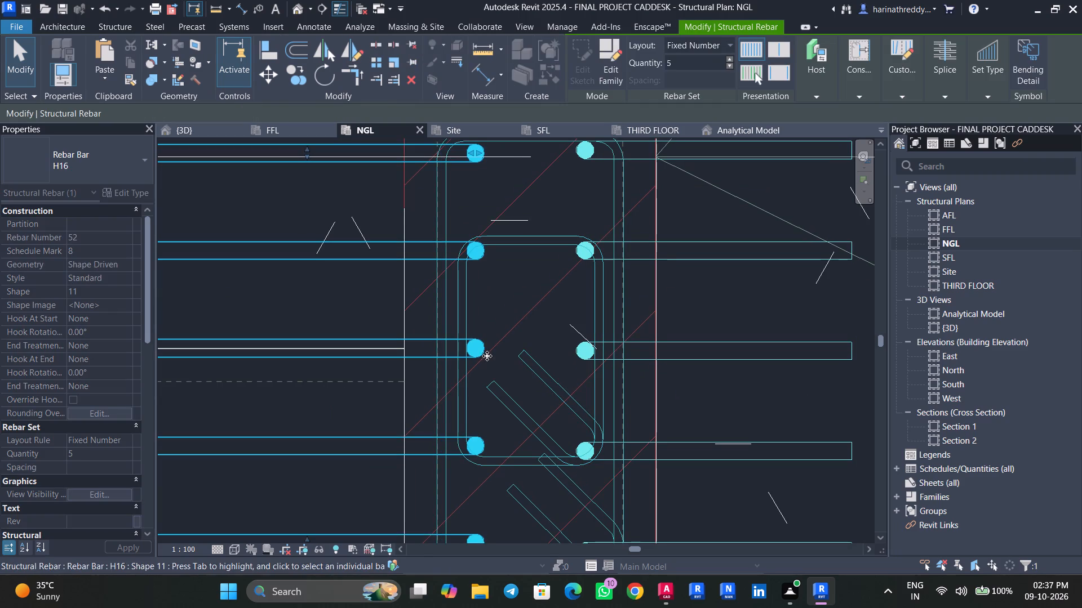
Stretch the north edge of the same column's inner H8 tie set outward to clear the H16 bars, and save the project.
{"action": "middle_click_drag", "start_coordinate": [527, 344], "coordinate": [471, 323]}
{"action": "left_click", "coordinate": [458, 214]}
{"action": "scroll", "coordinate": [458, 216], "scroll_direction": "up", "scroll_amount": 2}
{"action": "scroll", "coordinate": [458, 216], "scroll_direction": "down", "scroll_amount": 1}
{"action": "scroll", "coordinate": [458, 216], "scroll_direction": "up", "scroll_amount": 1}
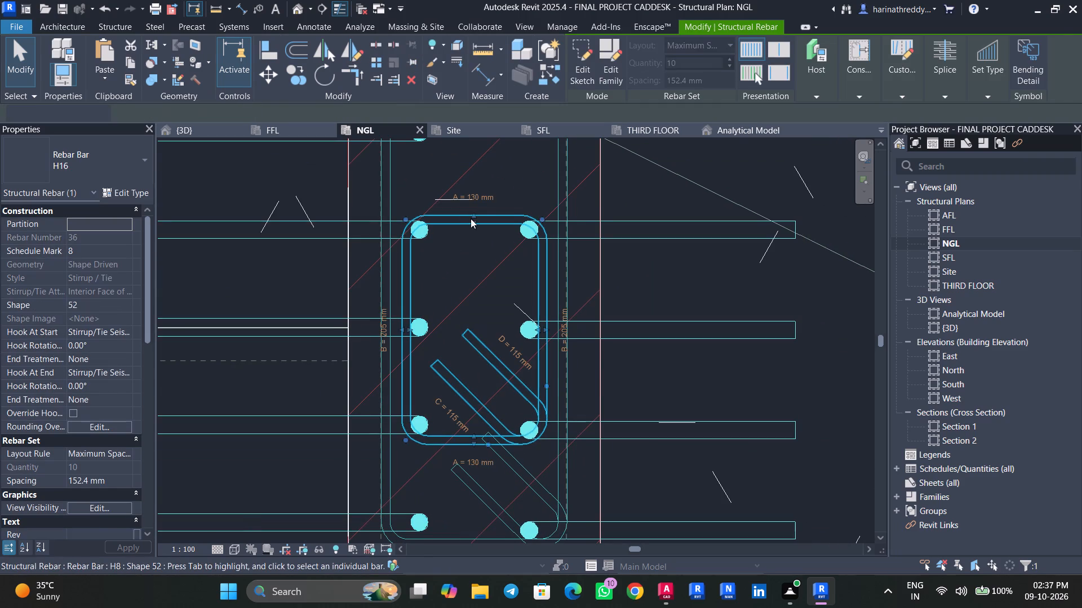
{"action": "left_click_drag", "start_coordinate": [471, 215], "coordinate": [470, 205]}
{"action": "left_click_drag", "start_coordinate": [478, 218], "coordinate": [478, 209]}
{"action": "key", "text": "Escape"}
{"action": "scroll", "coordinate": [467, 294], "scroll_direction": "down", "scroll_amount": 2}
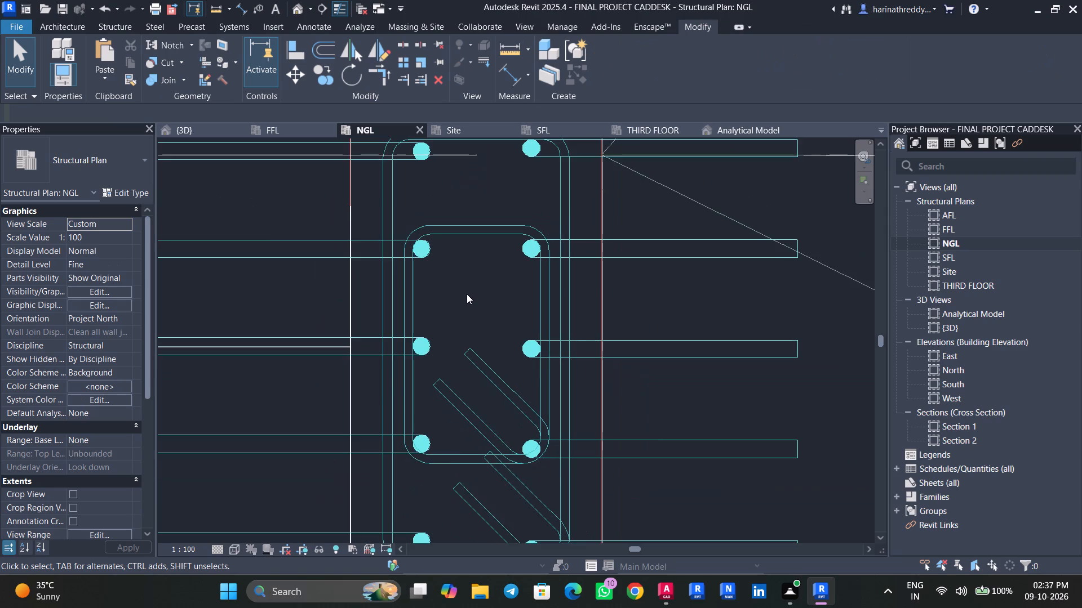
{"action": "scroll", "coordinate": [466, 296], "scroll_direction": "down", "scroll_amount": 3}
{"action": "key", "text": "s"}
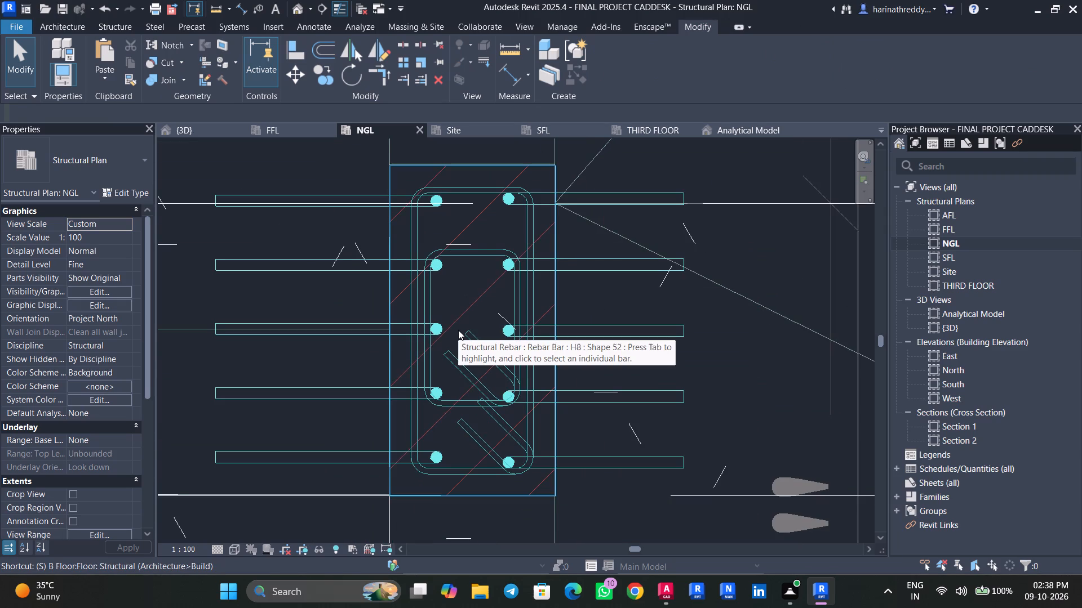
{"action": "key", "text": "ctrl+s"}
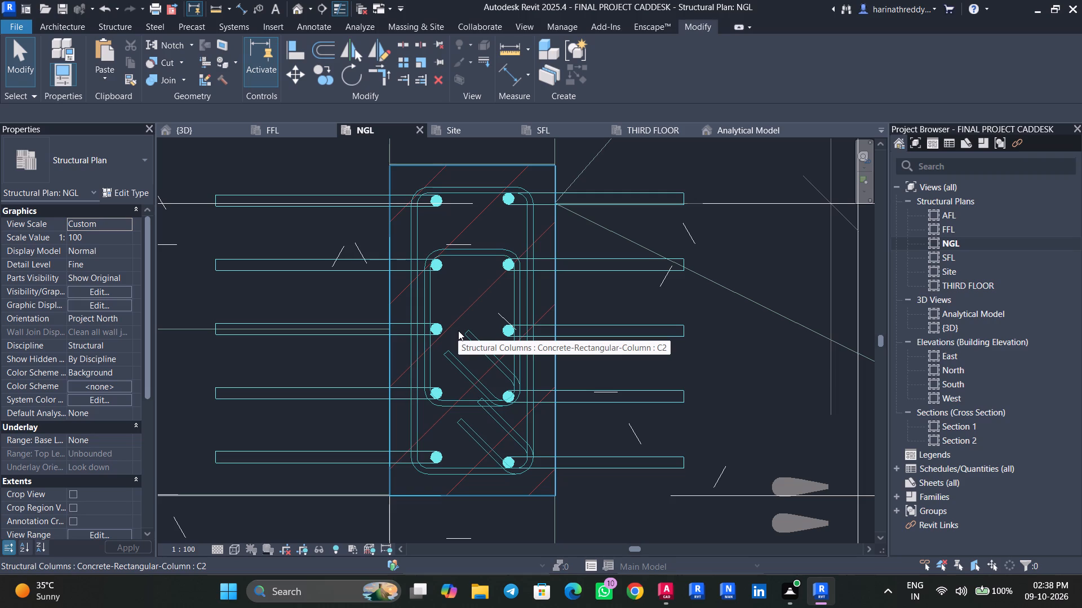
Inspect the bar and tie layouts of the other reinforced foundation columns in the NGL plan.
{"action": "scroll", "coordinate": [584, 259], "scroll_direction": "down", "scroll_amount": 16}
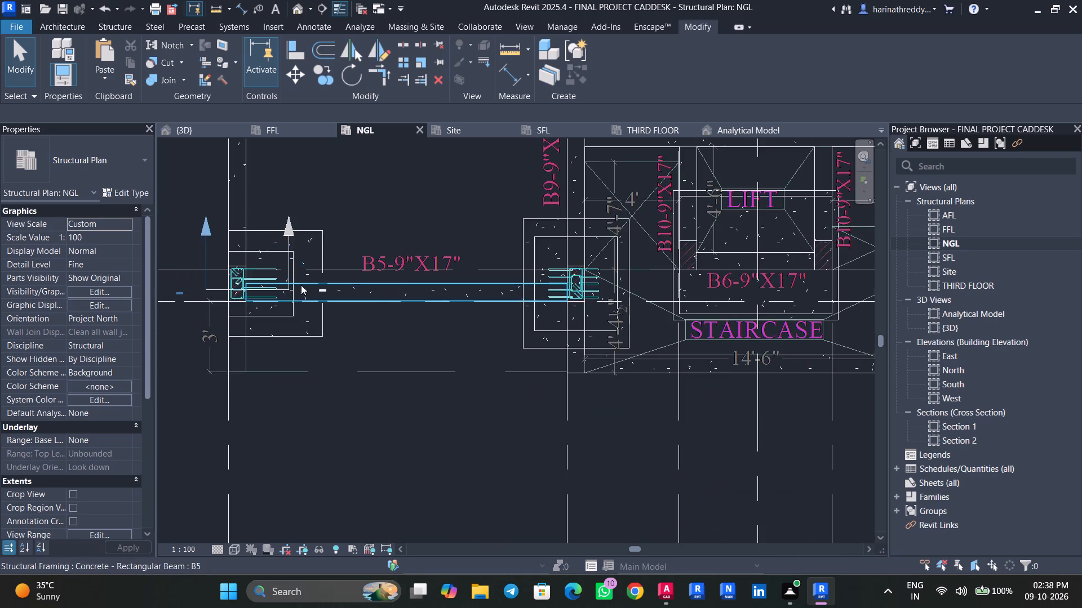
{"action": "scroll", "coordinate": [274, 285], "scroll_direction": "up", "scroll_amount": 10}
{"action": "middle_click_drag", "start_coordinate": [212, 312], "coordinate": [469, 369]}
{"action": "scroll", "coordinate": [447, 312], "scroll_direction": "up", "scroll_amount": 9}
{"action": "scroll", "coordinate": [449, 316], "scroll_direction": "down", "scroll_amount": 6}
{"action": "scroll", "coordinate": [449, 316], "scroll_direction": "up", "scroll_amount": 1}
{"action": "scroll", "coordinate": [449, 316], "scroll_direction": "down", "scroll_amount": 15}
{"action": "middle_click_drag", "start_coordinate": [589, 410], "coordinate": [538, 258]}
{"action": "scroll", "coordinate": [537, 259], "scroll_direction": "down", "scroll_amount": 4}
{"action": "middle_click_drag", "start_coordinate": [549, 265], "coordinate": [462, 428]}
{"action": "scroll", "coordinate": [525, 238], "scroll_direction": "up", "scroll_amount": 1}
{"action": "scroll", "coordinate": [525, 238], "scroll_direction": "down", "scroll_amount": 1}
{"action": "scroll", "coordinate": [525, 238], "scroll_direction": "up", "scroll_amount": 16}
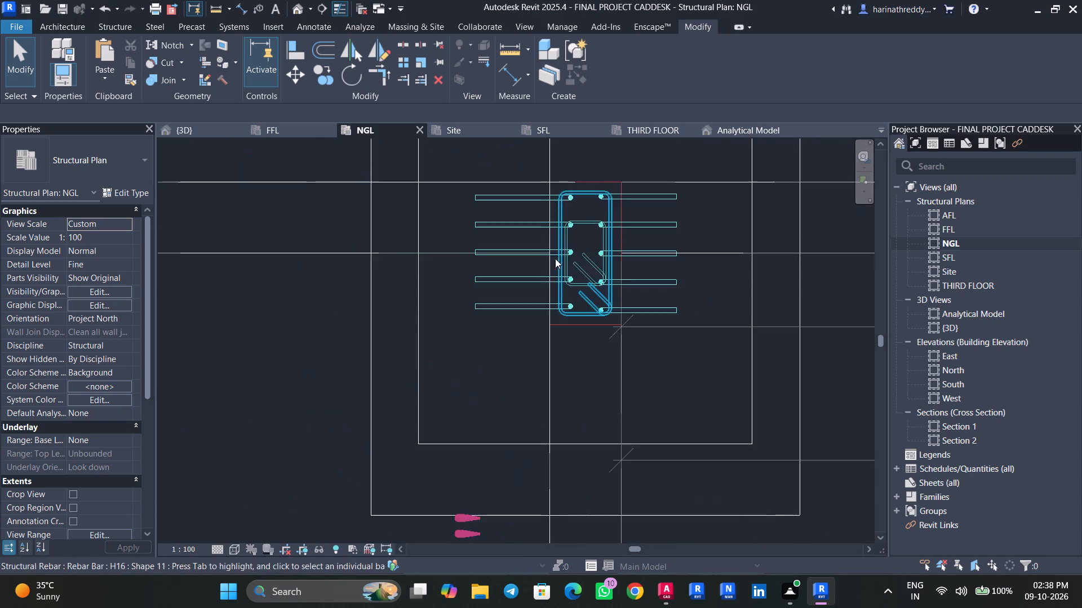
{"action": "scroll", "coordinate": [555, 258], "scroll_direction": "up", "scroll_amount": 3}
{"action": "scroll", "coordinate": [569, 263], "scroll_direction": "down", "scroll_amount": 1}
{"action": "scroll", "coordinate": [599, 269], "scroll_direction": "up", "scroll_amount": 1}
{"action": "middle_click_drag", "start_coordinate": [599, 269], "coordinate": [416, 339]}
{"action": "middle_click_drag", "start_coordinate": [712, 327], "coordinate": [340, 327]}
{"action": "middle_click_drag", "start_coordinate": [783, 328], "coordinate": [302, 339]}
{"action": "middle_click_drag", "start_coordinate": [571, 352], "coordinate": [126, 356]}
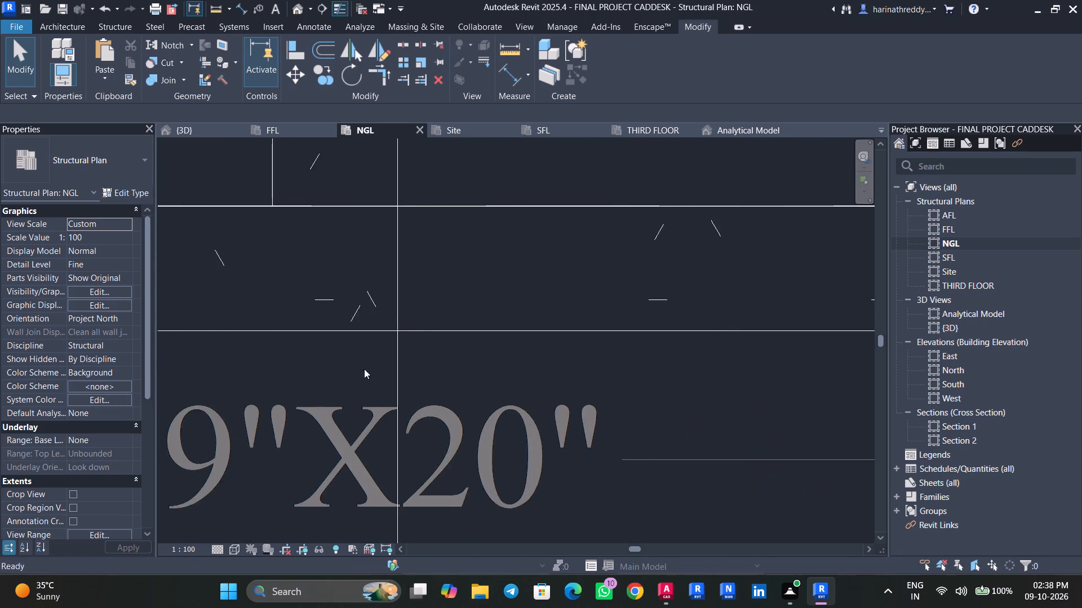
{"action": "middle_click_drag", "start_coordinate": [613, 365], "coordinate": [215, 367]}
{"action": "middle_click_drag", "start_coordinate": [445, 381], "coordinate": [135, 379]}
{"action": "middle_click_drag", "start_coordinate": [570, 385], "coordinate": [264, 382]}
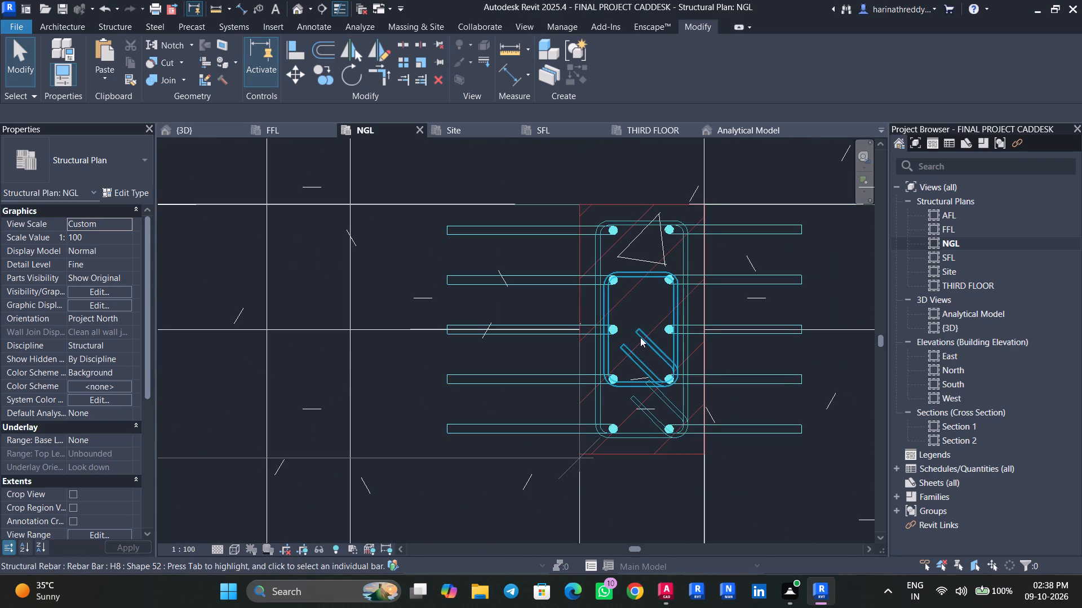
Stretch the inner H8 tie set of the foundation column farther east outward, its north edge to B = 215 mm, and its south edge further.
{"action": "scroll", "coordinate": [637, 328], "scroll_direction": "up", "scroll_amount": 4}
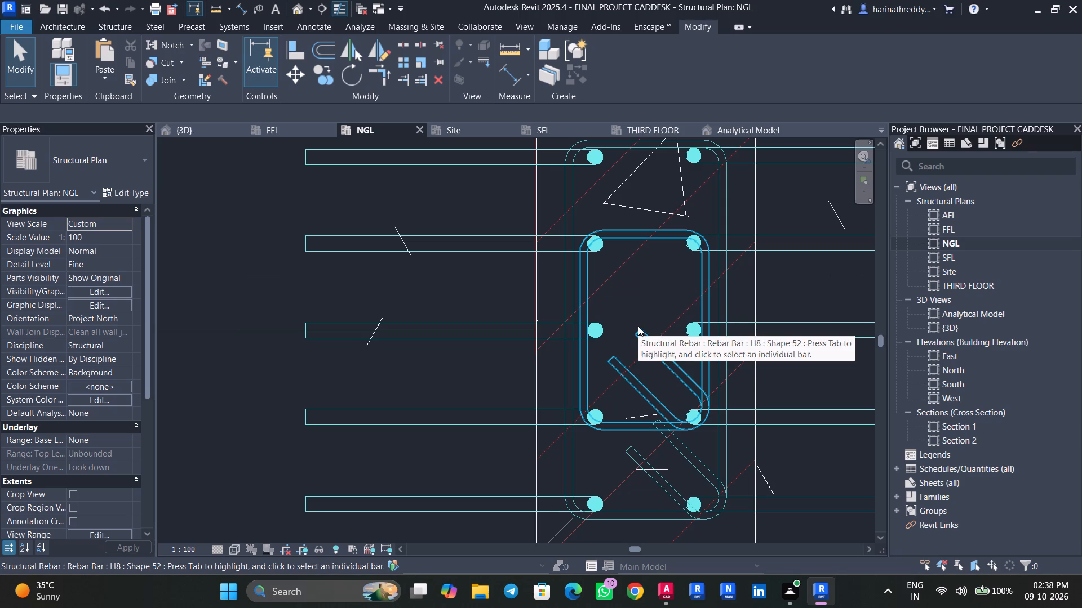
{"action": "left_click", "coordinate": [651, 238]}
{"action": "scroll", "coordinate": [636, 226], "scroll_direction": "up", "scroll_amount": 6}
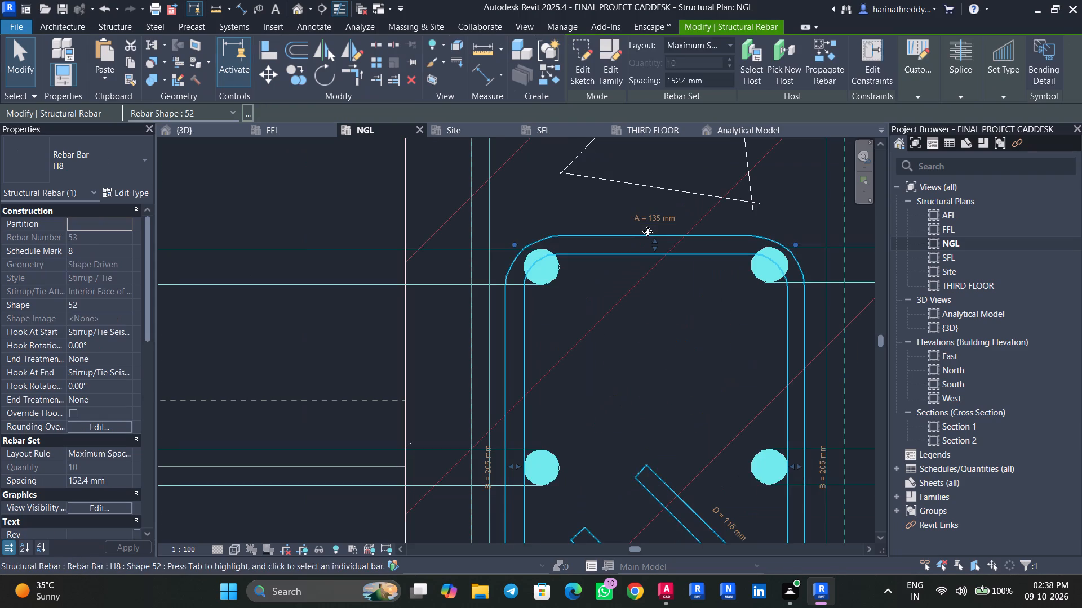
{"action": "left_click_drag", "start_coordinate": [650, 236], "coordinate": [650, 225]}
{"action": "middle_click_drag", "start_coordinate": [667, 339], "coordinate": [656, 167]}
{"action": "middle_click_drag", "start_coordinate": [663, 334], "coordinate": [667, 241]}
{"action": "left_click_drag", "start_coordinate": [645, 428], "coordinate": [647, 436]}
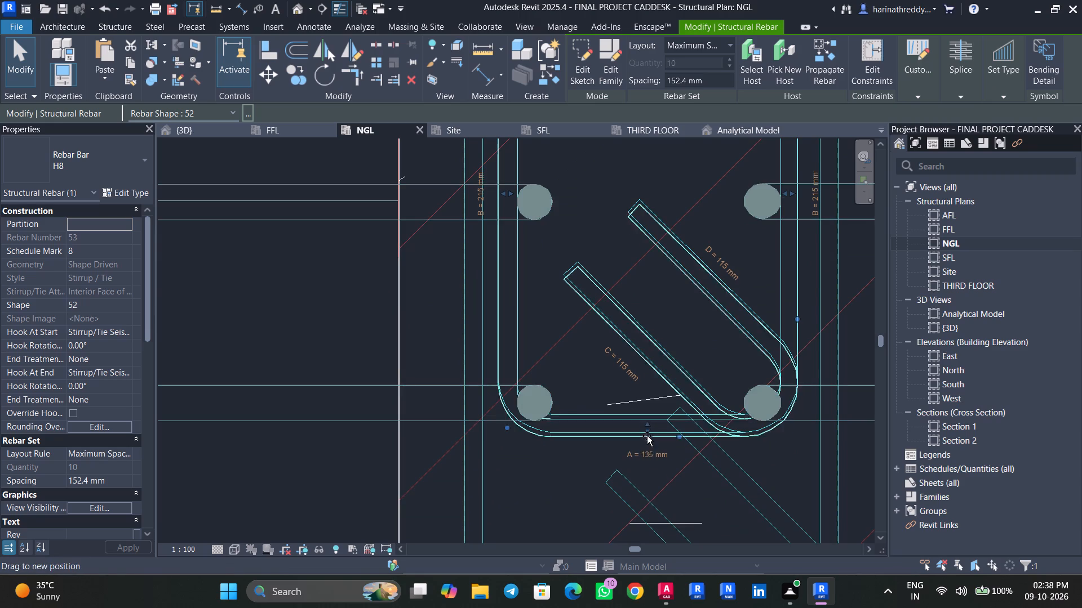
{"action": "left_click_drag", "start_coordinate": [647, 436], "coordinate": [647, 437]}
{"action": "key", "text": "Escape"}
{"action": "key", "text": "Escape"}
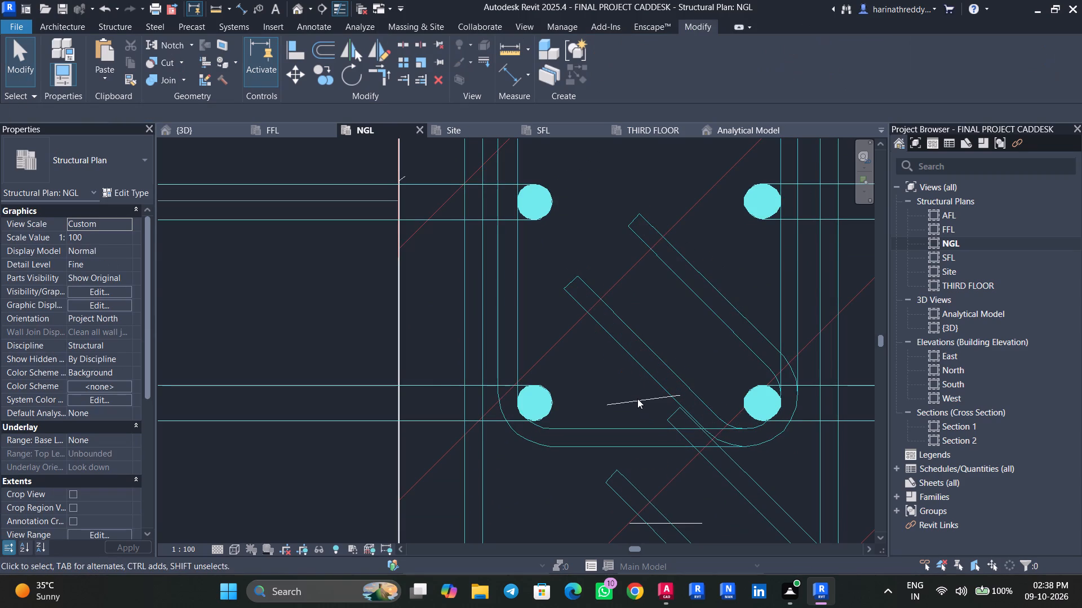
Save the project.
{"action": "key", "text": "ctrl+s"}
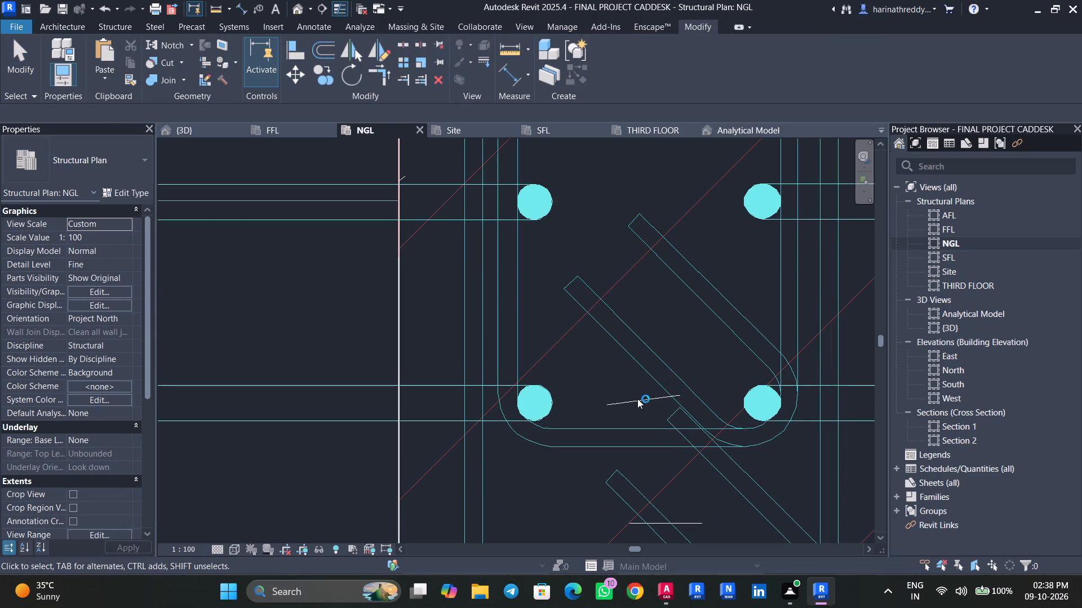
Inspect the bar and tie layouts of this foundation column and the one at the north end of beam B13 near grid C.
{"action": "scroll", "coordinate": [642, 312], "scroll_direction": "down", "scroll_amount": 6}
{"action": "scroll", "coordinate": [642, 312], "scroll_direction": "up", "scroll_amount": 1}
{"action": "scroll", "coordinate": [642, 312], "scroll_direction": "down", "scroll_amount": 7}
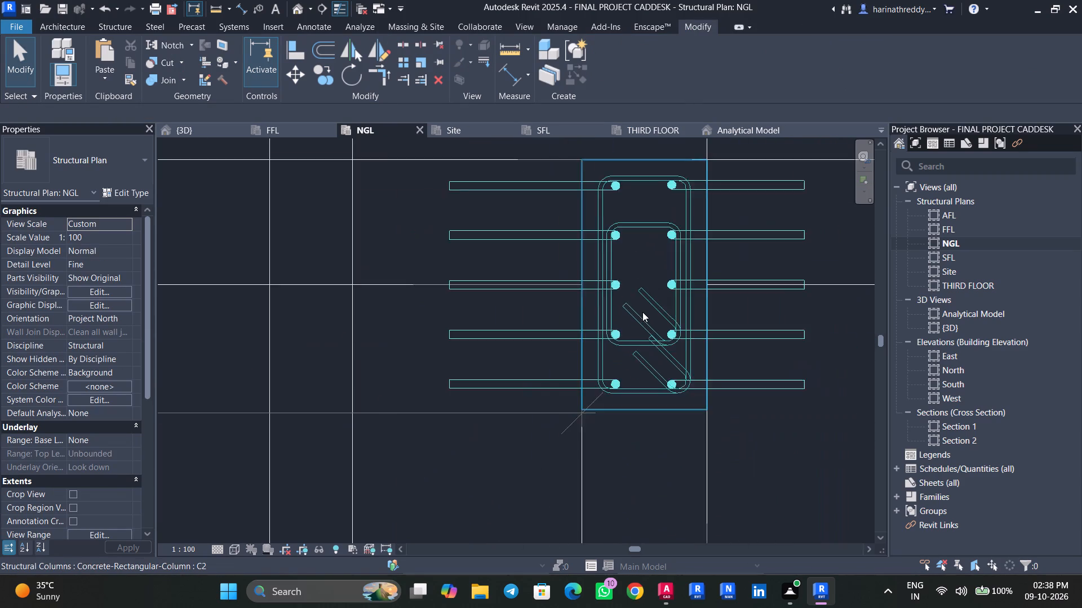
{"action": "scroll", "coordinate": [642, 312], "scroll_direction": "down", "scroll_amount": 12}
{"action": "middle_click_drag", "start_coordinate": [771, 337], "coordinate": [549, 352]}
{"action": "middle_click_drag", "start_coordinate": [754, 372], "coordinate": [631, 391]}
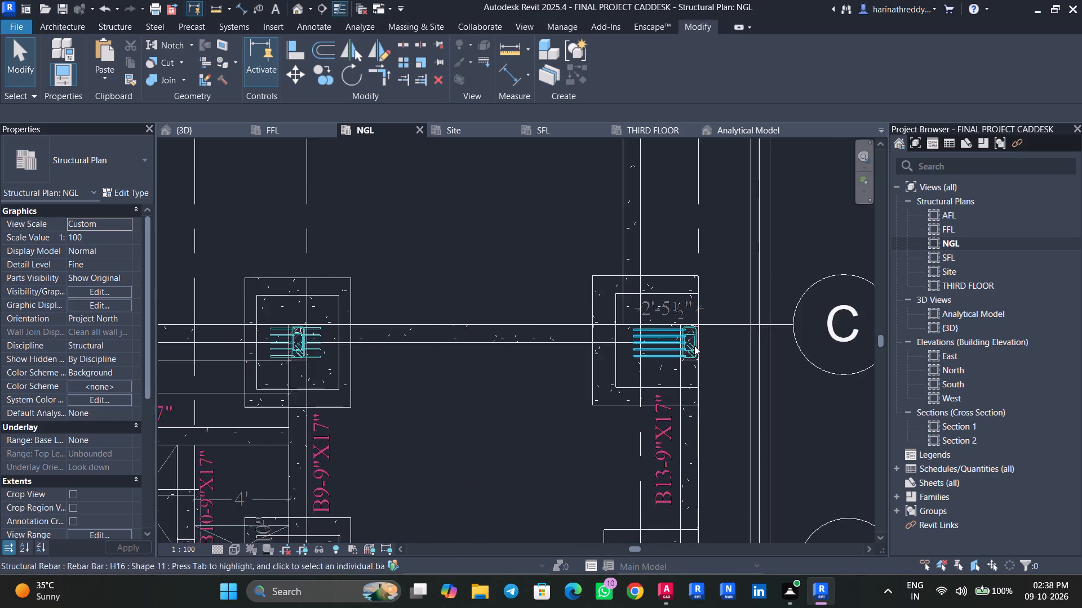
{"action": "scroll", "coordinate": [703, 336], "scroll_direction": "up", "scroll_amount": 6}
{"action": "scroll", "coordinate": [687, 343], "scroll_direction": "down", "scroll_amount": 1}
{"action": "scroll", "coordinate": [687, 343], "scroll_direction": "up", "scroll_amount": 11}
{"action": "scroll", "coordinate": [673, 356], "scroll_direction": "down", "scroll_amount": 5}
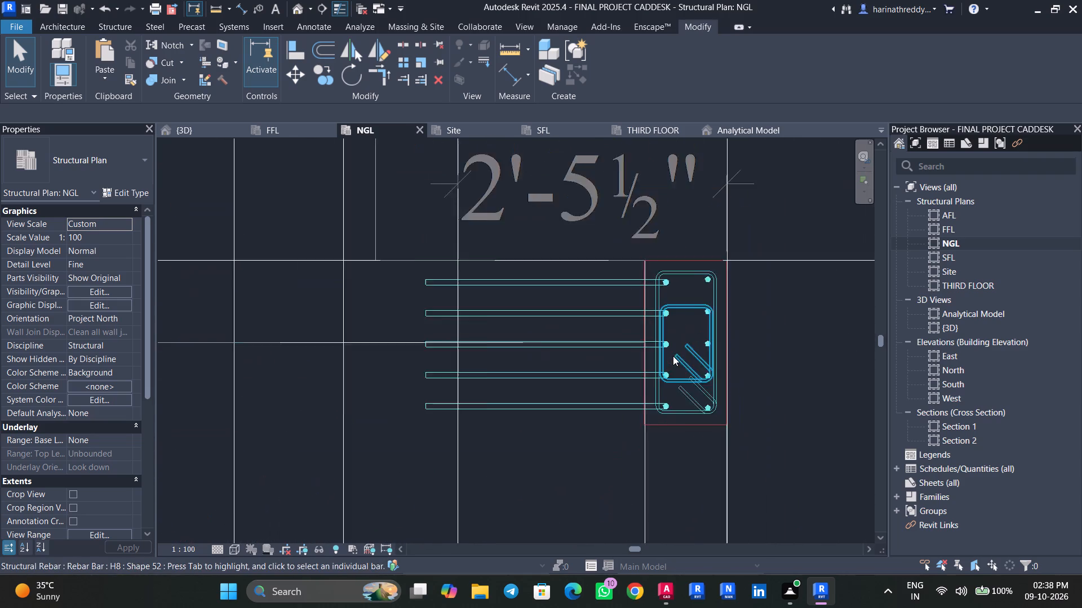
Move the five west-side H16 bars of the foundation column at the east end of beam B2 inward, inside the inner tie.
{"action": "scroll", "coordinate": [673, 356], "scroll_direction": "down", "scroll_amount": 12}
{"action": "middle_click_drag", "start_coordinate": [489, 288], "coordinate": [644, 439]}
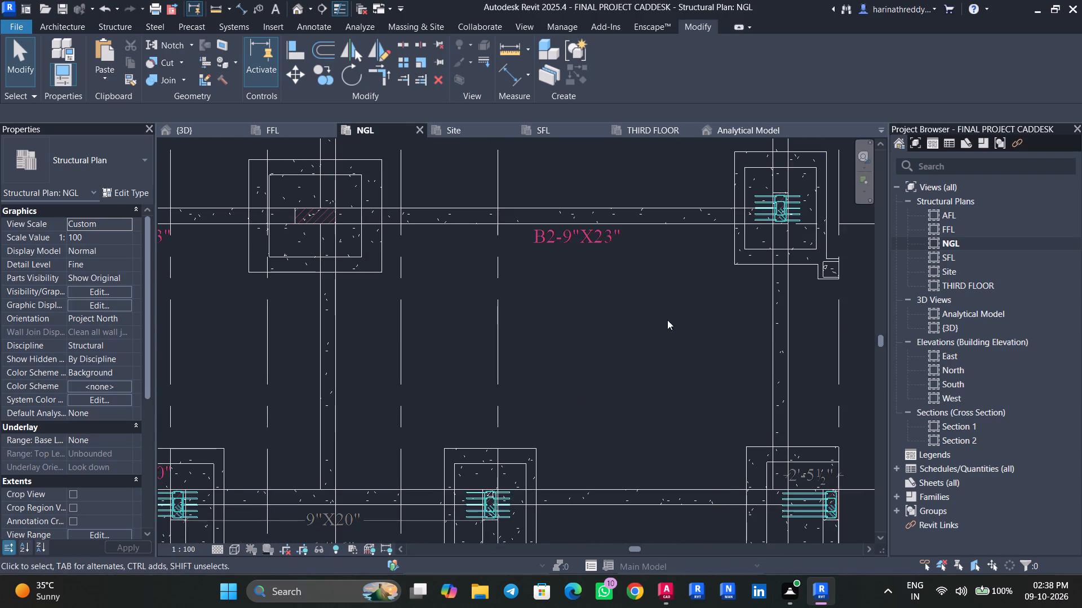
{"action": "scroll", "coordinate": [771, 226], "scroll_direction": "up", "scroll_amount": 1}
{"action": "scroll", "coordinate": [771, 226], "scroll_direction": "down", "scroll_amount": 1}
{"action": "scroll", "coordinate": [771, 226], "scroll_direction": "up", "scroll_amount": 20}
{"action": "scroll", "coordinate": [771, 226], "scroll_direction": "up", "scroll_amount": 1}
{"action": "scroll", "coordinate": [783, 203], "scroll_direction": "down", "scroll_amount": 1}
{"action": "scroll", "coordinate": [637, 233], "scroll_direction": "up", "scroll_amount": 4}
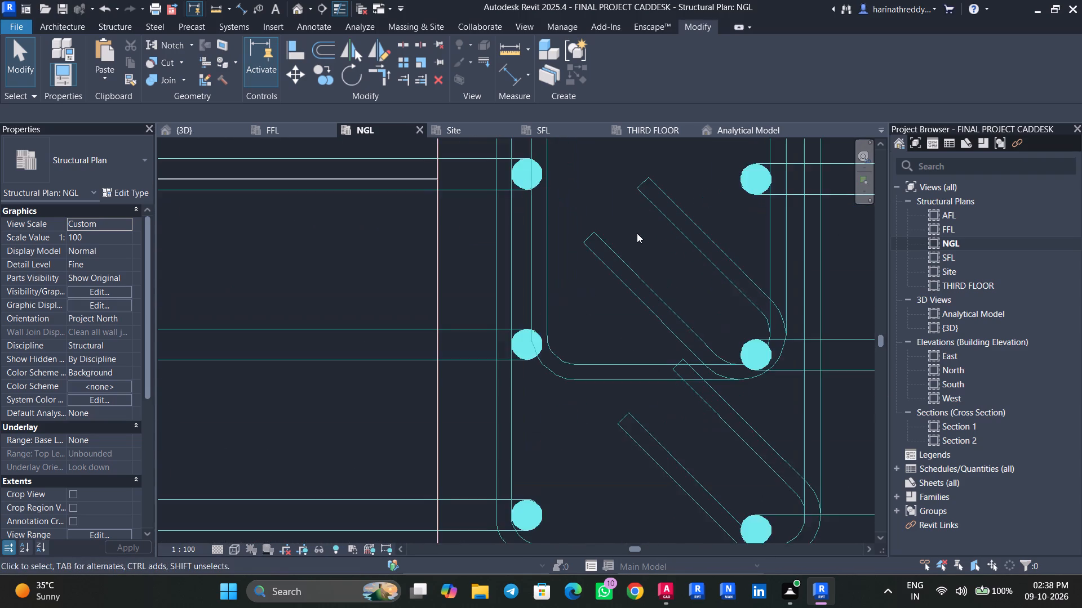
{"action": "middle_click_drag", "start_coordinate": [637, 240], "coordinate": [714, 427]}
{"action": "scroll", "coordinate": [701, 413], "scroll_direction": "down", "scroll_amount": 4}
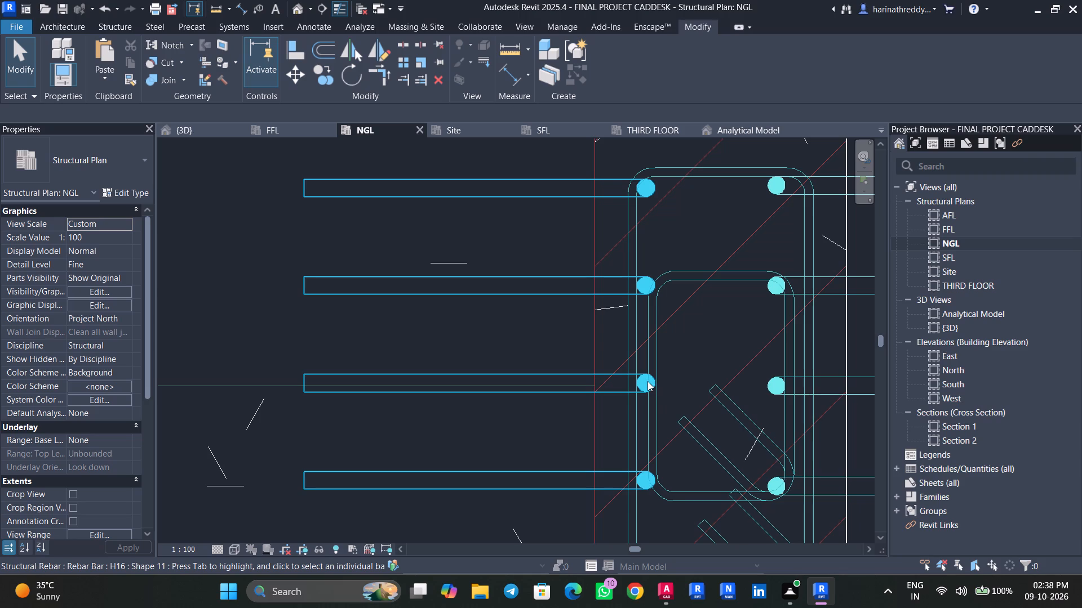
{"action": "left_click", "coordinate": [648, 381]}
{"action": "scroll", "coordinate": [648, 381], "scroll_direction": "up", "scroll_amount": 2}
{"action": "left_click_drag", "start_coordinate": [644, 386], "coordinate": [669, 386]}
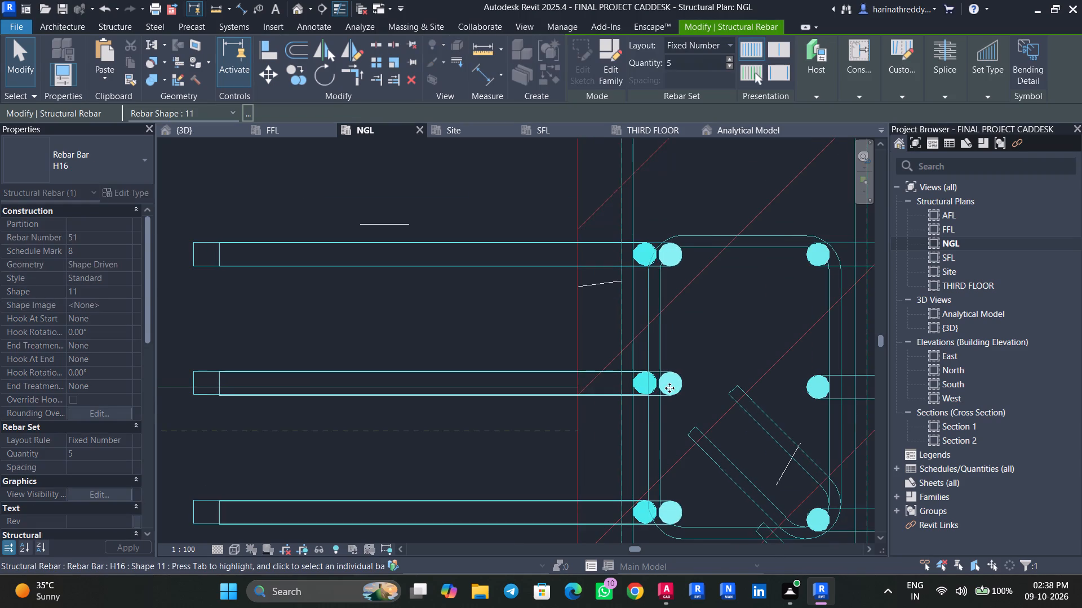
Stretch the west edge of the same column's inner H8 tie set outward to A = 135 mm, and save the project.
{"action": "left_click", "coordinate": [652, 422]}
{"action": "left_click_drag", "start_coordinate": [650, 386], "coordinate": [642, 383]}
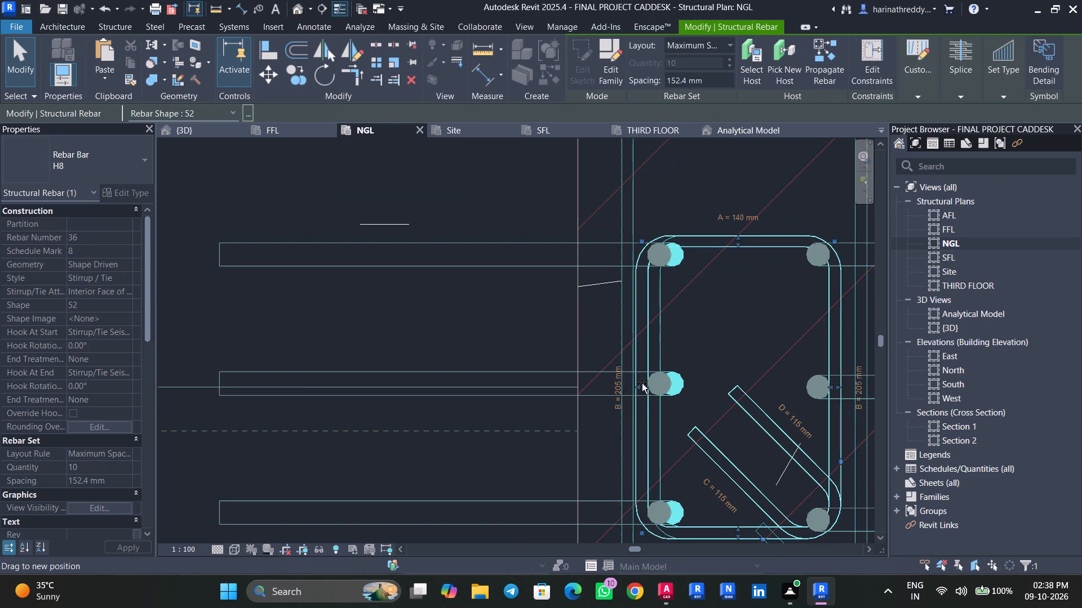
{"action": "left_click_drag", "start_coordinate": [642, 383], "coordinate": [643, 383]}
{"action": "scroll", "coordinate": [669, 405], "scroll_direction": "down", "scroll_amount": 3}
{"action": "scroll", "coordinate": [669, 405], "scroll_direction": "up", "scroll_amount": 1}
{"action": "scroll", "coordinate": [669, 405], "scroll_direction": "down", "scroll_amount": 1}
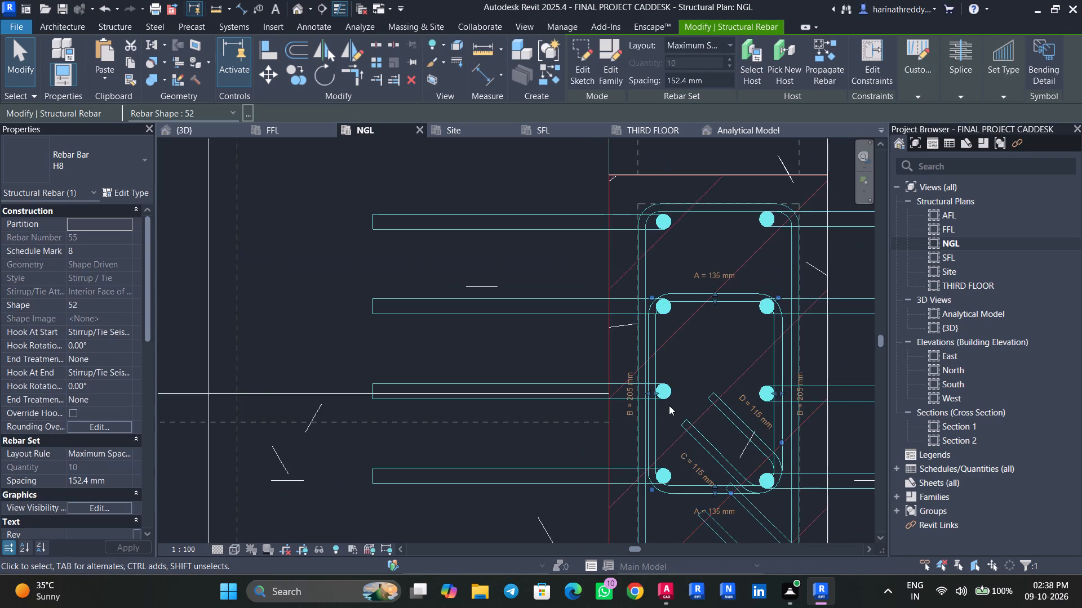
{"action": "key", "text": "Escape"}
{"action": "key", "text": "ctrl+s"}
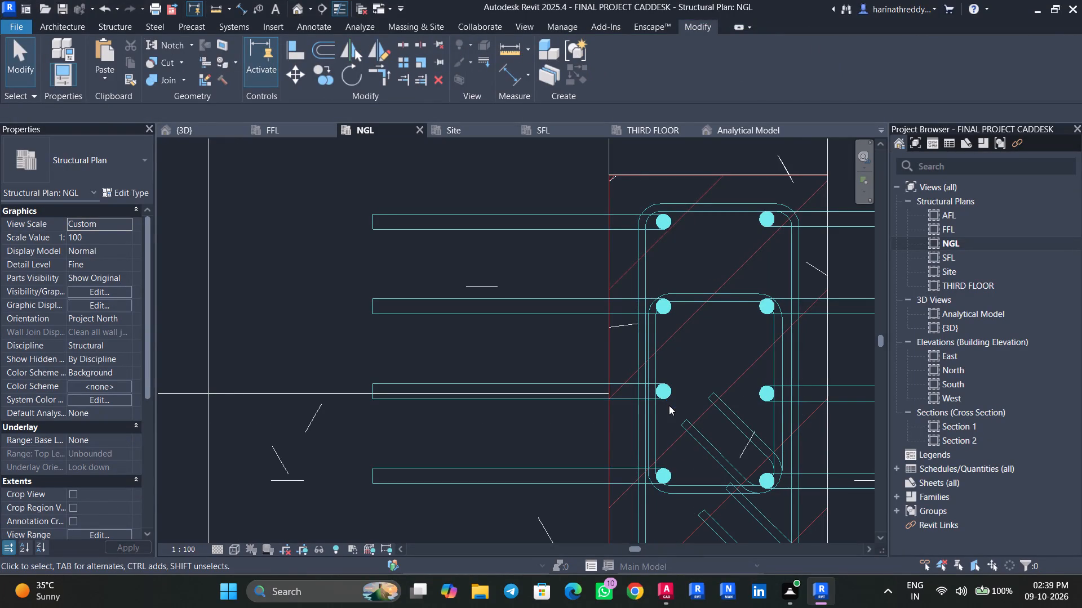
Inspect the bar and tie layouts of the foundation columns in the row farther north.
{"action": "scroll", "coordinate": [669, 405], "scroll_direction": "down", "scroll_amount": 8}
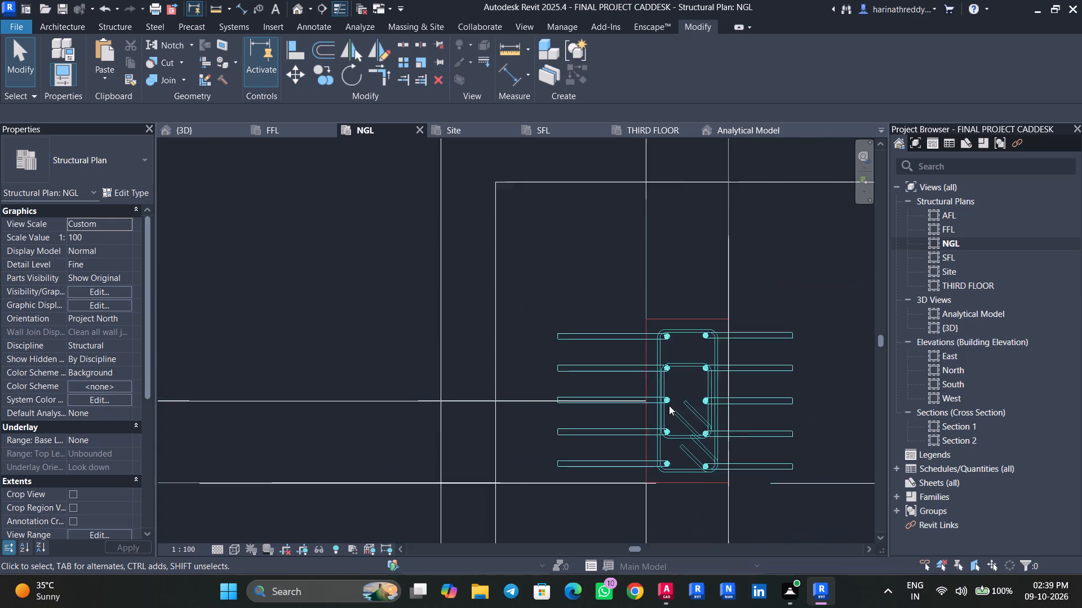
{"action": "scroll", "coordinate": [669, 405], "scroll_direction": "down", "scroll_amount": 11}
{"action": "middle_click_drag", "start_coordinate": [630, 245], "coordinate": [631, 502]}
{"action": "scroll", "coordinate": [671, 339], "scroll_direction": "up", "scroll_amount": 6}
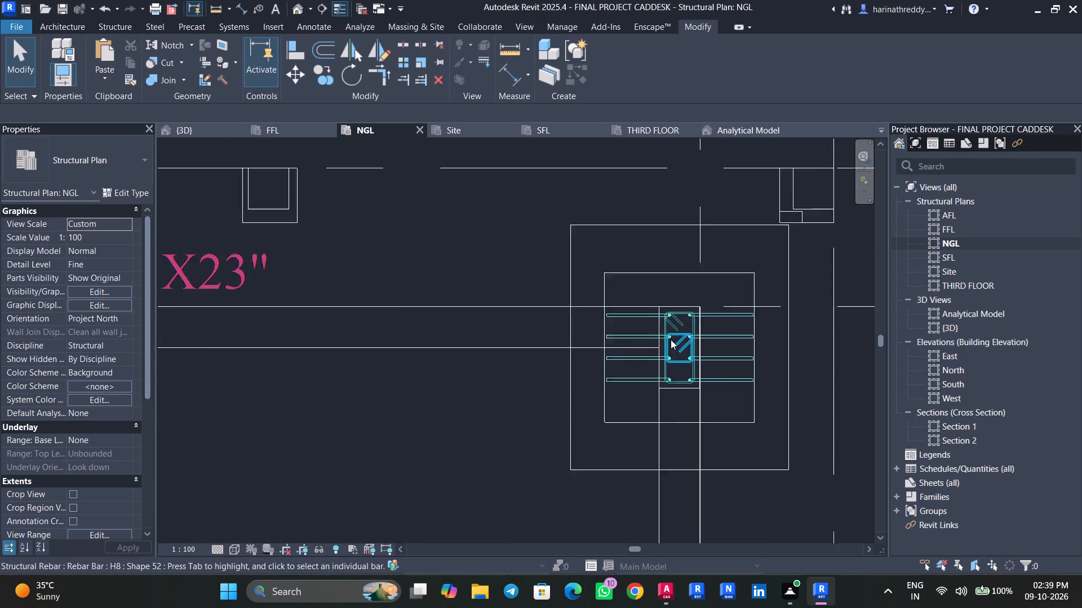
{"action": "scroll", "coordinate": [671, 339], "scroll_direction": "up", "scroll_amount": 5}
{"action": "scroll", "coordinate": [672, 348], "scroll_direction": "down", "scroll_amount": 1}
{"action": "scroll", "coordinate": [672, 348], "scroll_direction": "up", "scroll_amount": 7}
{"action": "scroll", "coordinate": [672, 352], "scroll_direction": "down", "scroll_amount": 14}
{"action": "middle_click_drag", "start_coordinate": [512, 421], "coordinate": [890, 425]}
{"action": "middle_click_drag", "start_coordinate": [636, 432], "coordinate": [796, 435]}
Move the five south-side H16 bars of the east-west column farther west inward, and stretch its inner H8 tie set's south edge outward.
{"action": "scroll", "coordinate": [543, 346], "scroll_direction": "up", "scroll_amount": 1}
{"action": "scroll", "coordinate": [540, 346], "scroll_direction": "down", "scroll_amount": 1}
{"action": "scroll", "coordinate": [540, 346], "scroll_direction": "up", "scroll_amount": 1}
{"action": "scroll", "coordinate": [537, 346], "scroll_direction": "down", "scroll_amount": 1}
{"action": "scroll", "coordinate": [535, 346], "scroll_direction": "up", "scroll_amount": 12}
{"action": "scroll", "coordinate": [517, 349], "scroll_direction": "down", "scroll_amount": 1}
{"action": "scroll", "coordinate": [517, 349], "scroll_direction": "up", "scroll_amount": 2}
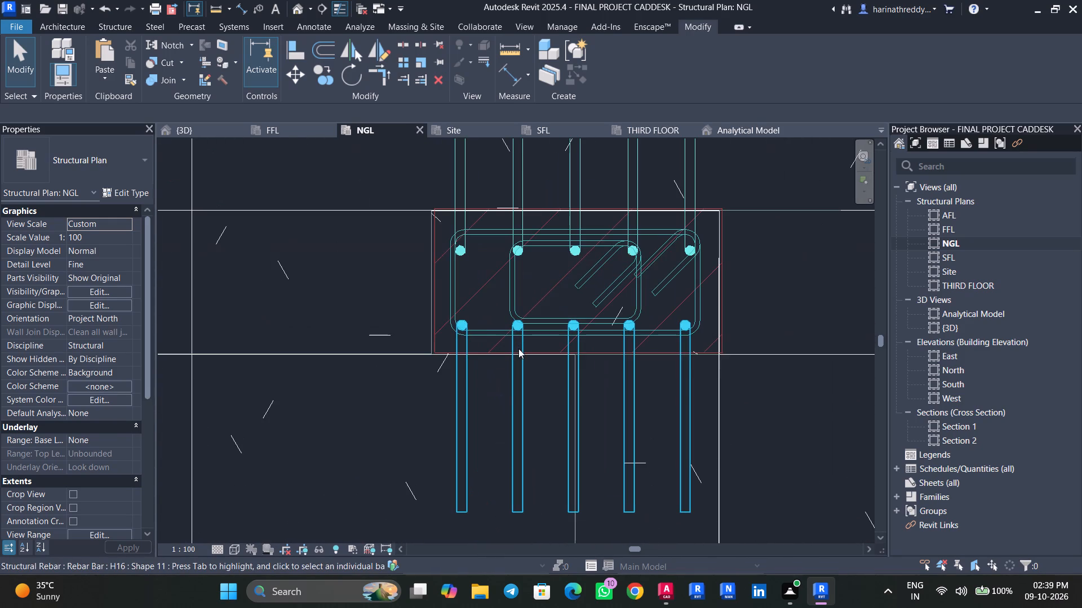
{"action": "left_click", "coordinate": [518, 348]}
{"action": "scroll", "coordinate": [522, 346], "scroll_direction": "up", "scroll_amount": 6}
{"action": "middle_click_drag", "start_coordinate": [520, 348], "coordinate": [504, 429]}
{"action": "left_click_drag", "start_coordinate": [499, 375], "coordinate": [499, 344]}
{"action": "left_click", "coordinate": [567, 364]}
{"action": "left_click_drag", "start_coordinate": [623, 374], "coordinate": [624, 381]}
Move the same five south-side H16 bars back south against the inner tie's edge, adjust them slightly northward, and save the project.
{"action": "left_click", "coordinate": [622, 355]}
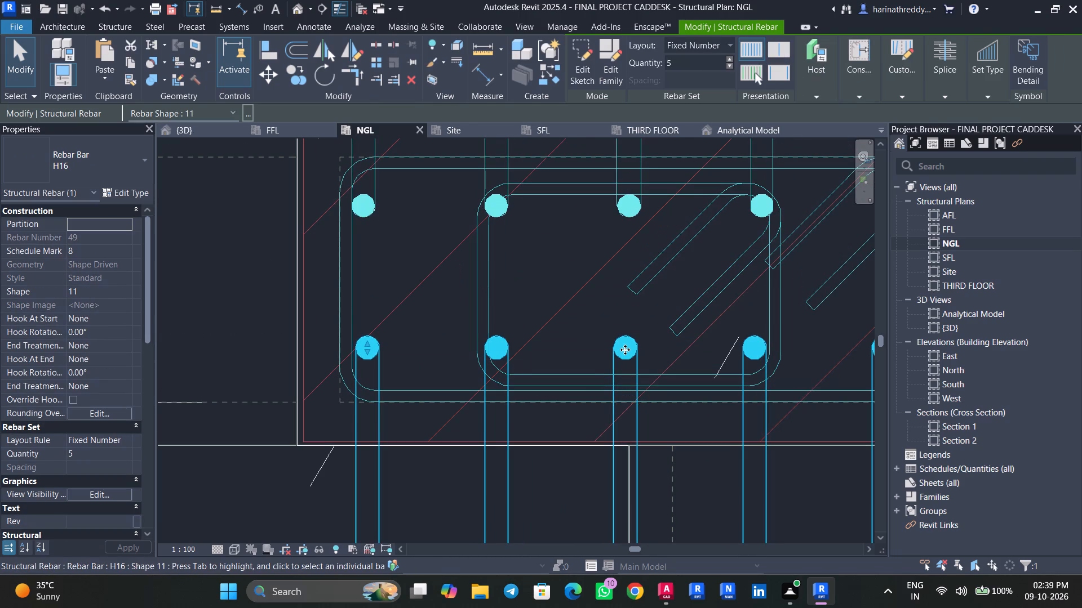
{"action": "left_click_drag", "start_coordinate": [625, 348], "coordinate": [627, 368]}
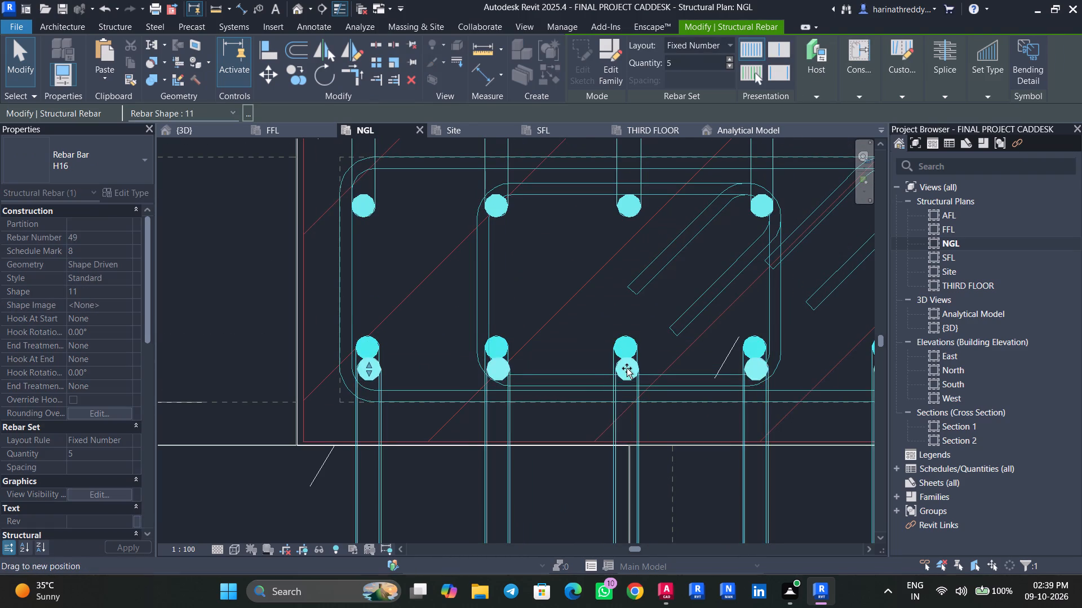
{"action": "left_click_drag", "start_coordinate": [627, 368], "coordinate": [624, 364]}
{"action": "scroll", "coordinate": [625, 364], "scroll_direction": "down", "scroll_amount": 1}
{"action": "scroll", "coordinate": [625, 364], "scroll_direction": "up", "scroll_amount": 5}
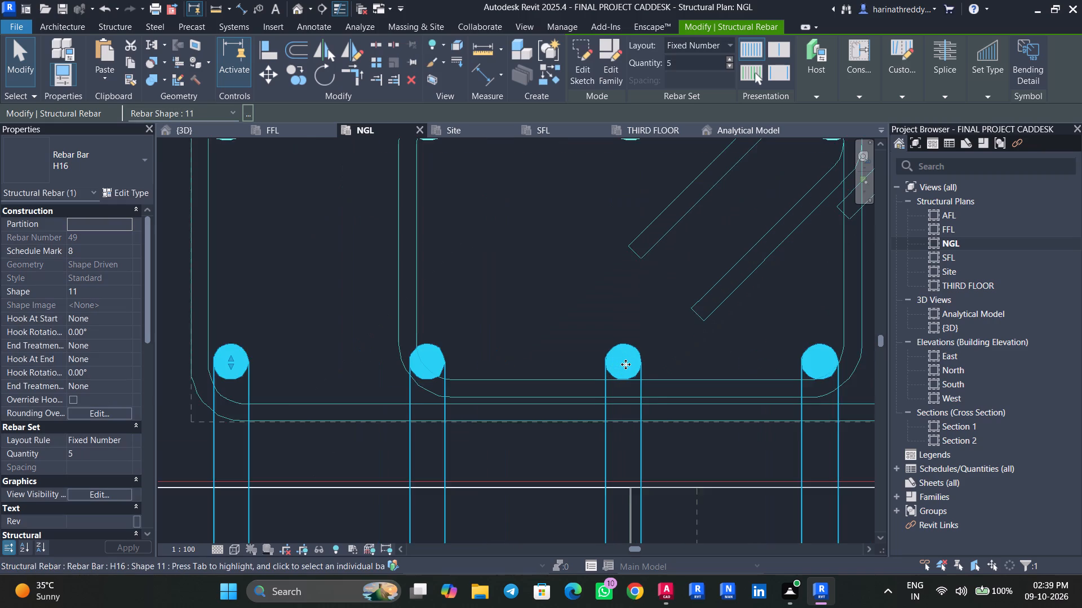
{"action": "scroll", "coordinate": [626, 364], "scroll_direction": "up", "scroll_amount": 3}
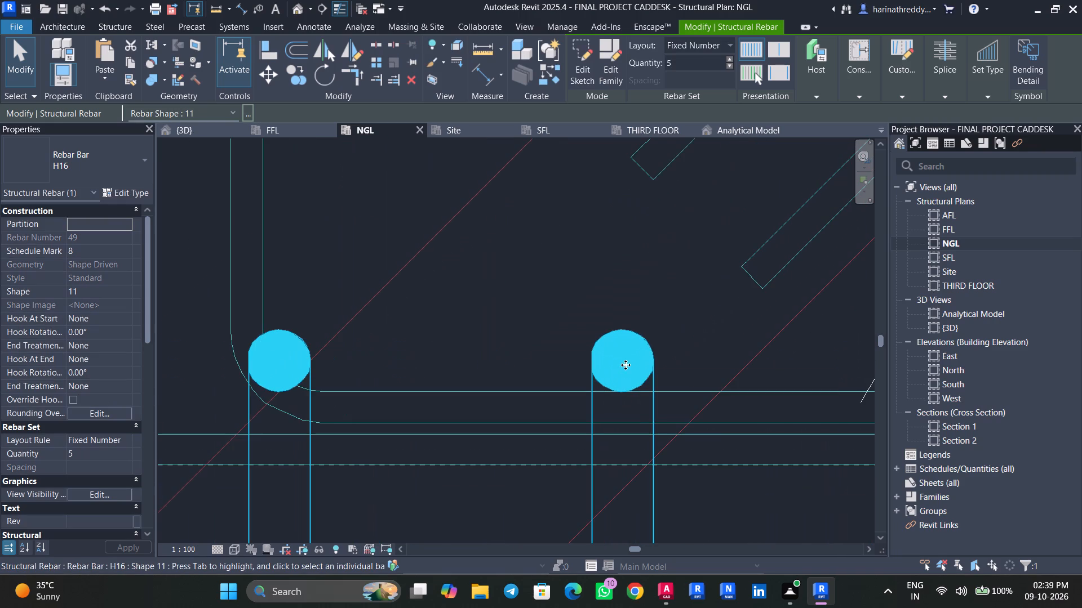
{"action": "key", "text": "Up"}
{"action": "key", "text": "Up"}
{"action": "key", "text": "Escape"}
{"action": "key", "text": "Escape"}
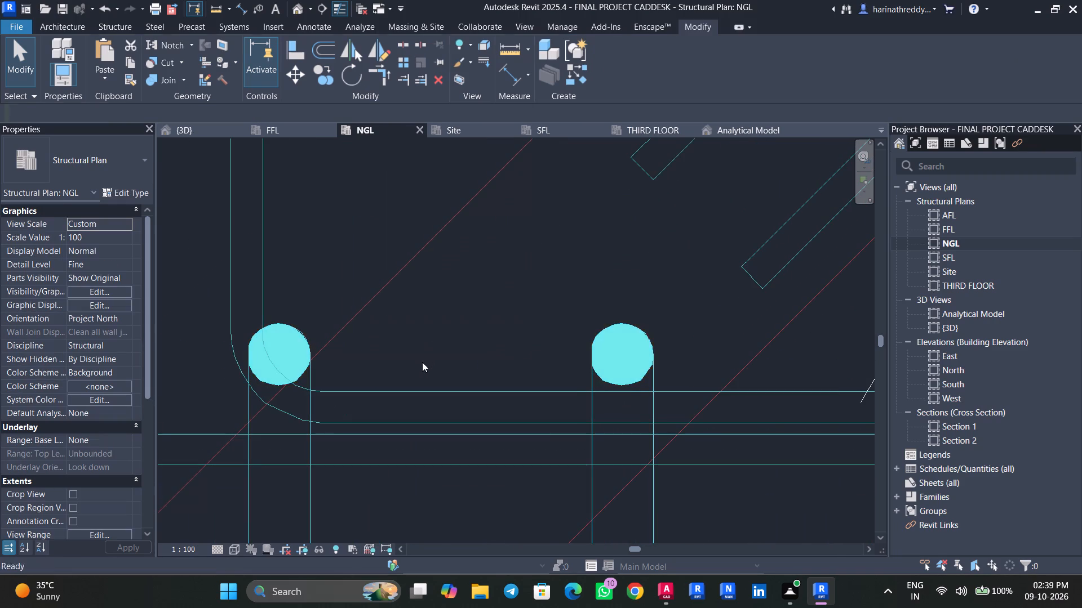
{"action": "scroll", "coordinate": [422, 363], "scroll_direction": "down", "scroll_amount": 10}
{"action": "key", "text": "ctrl+s"}
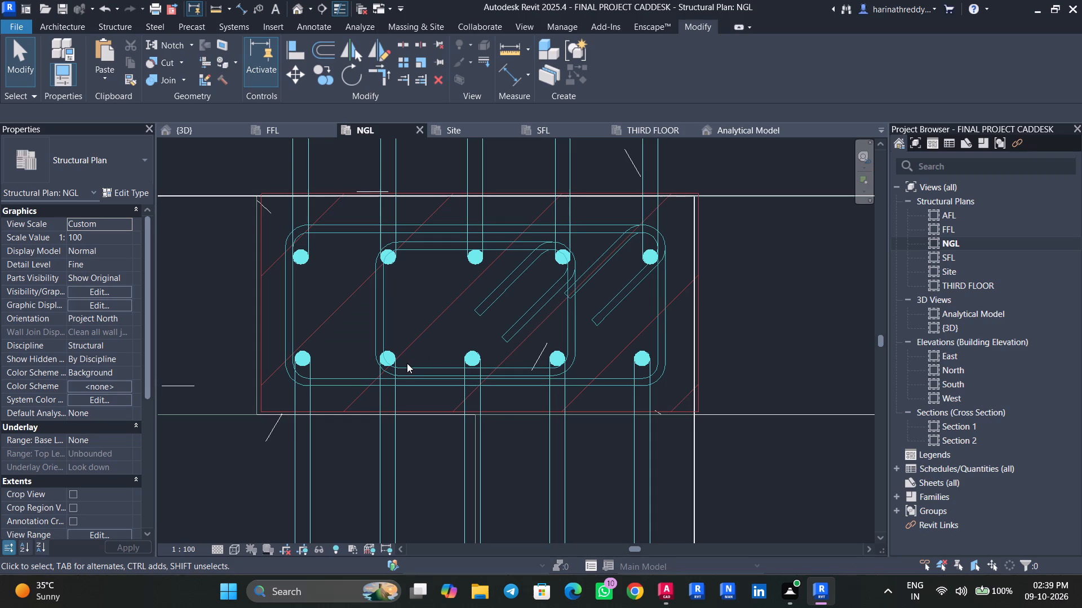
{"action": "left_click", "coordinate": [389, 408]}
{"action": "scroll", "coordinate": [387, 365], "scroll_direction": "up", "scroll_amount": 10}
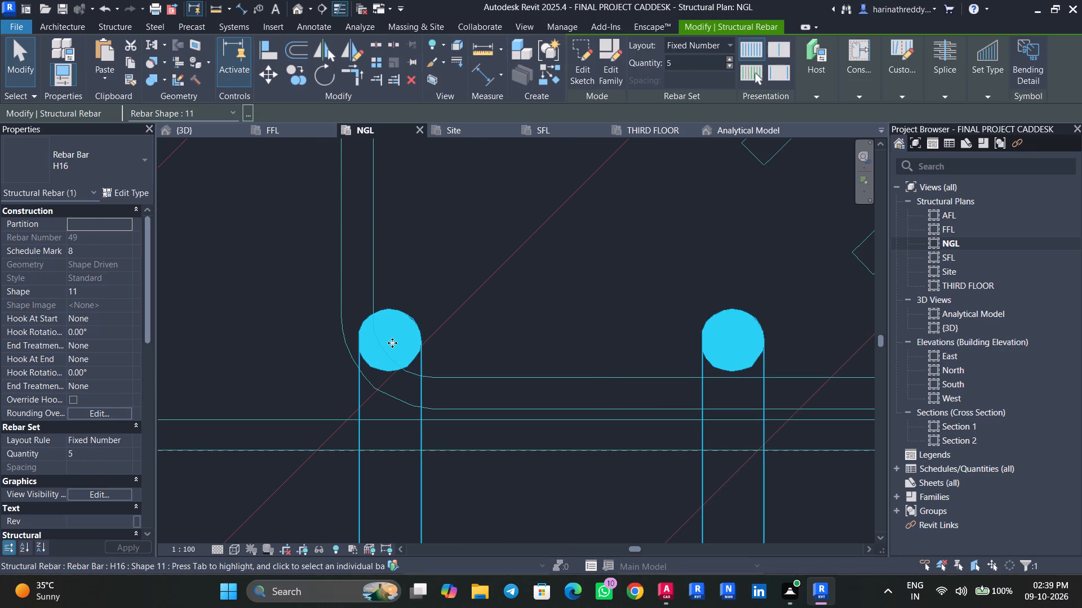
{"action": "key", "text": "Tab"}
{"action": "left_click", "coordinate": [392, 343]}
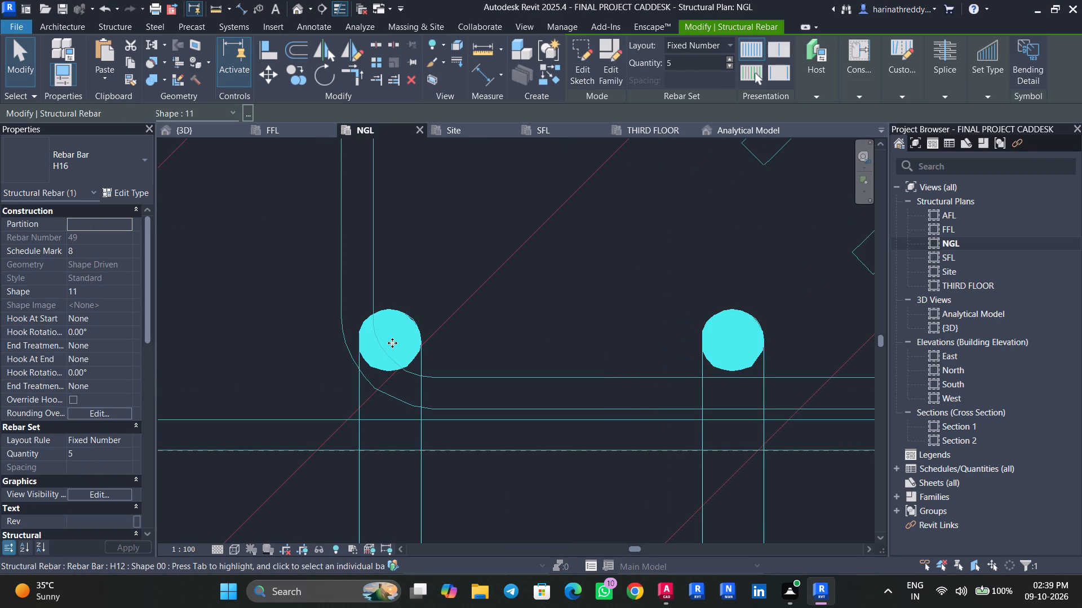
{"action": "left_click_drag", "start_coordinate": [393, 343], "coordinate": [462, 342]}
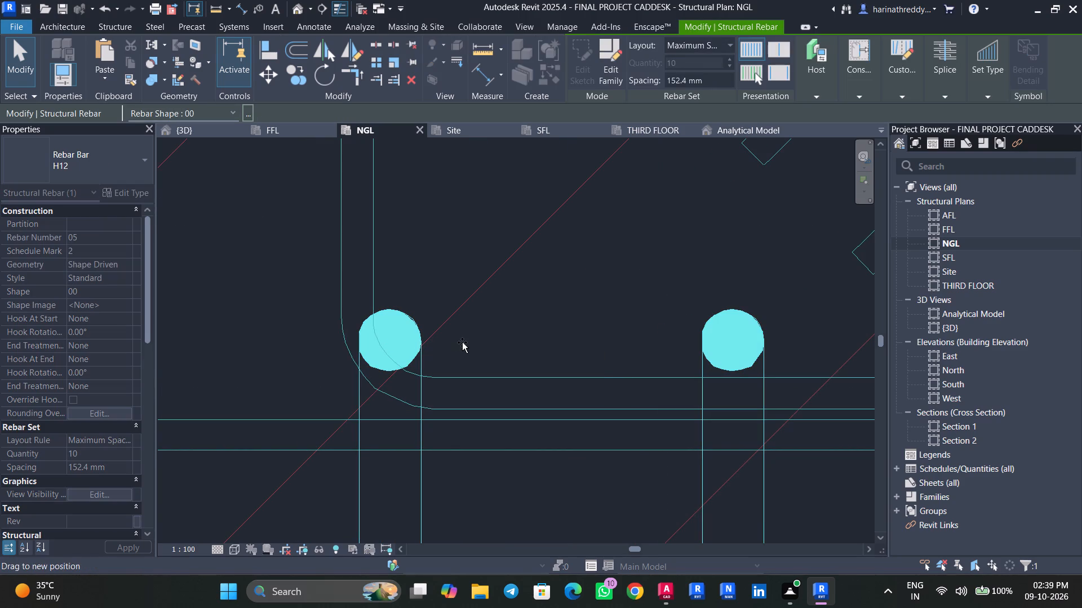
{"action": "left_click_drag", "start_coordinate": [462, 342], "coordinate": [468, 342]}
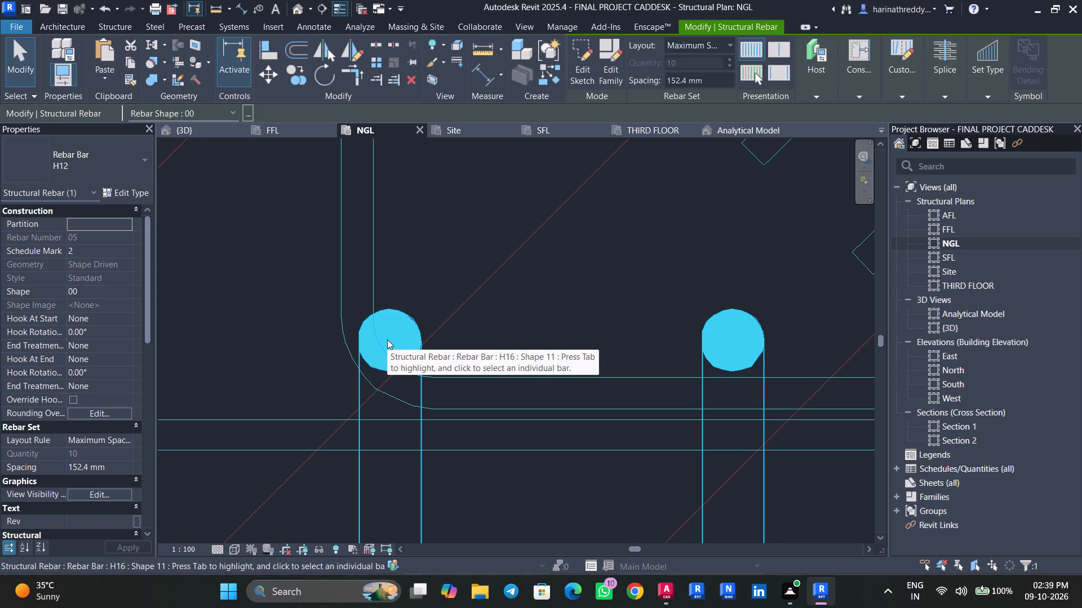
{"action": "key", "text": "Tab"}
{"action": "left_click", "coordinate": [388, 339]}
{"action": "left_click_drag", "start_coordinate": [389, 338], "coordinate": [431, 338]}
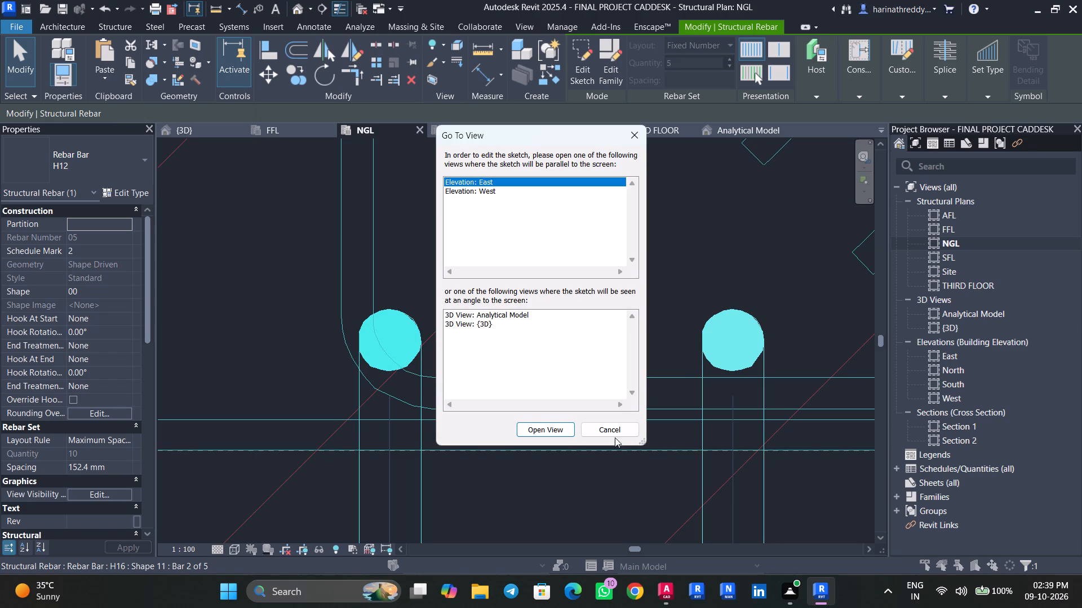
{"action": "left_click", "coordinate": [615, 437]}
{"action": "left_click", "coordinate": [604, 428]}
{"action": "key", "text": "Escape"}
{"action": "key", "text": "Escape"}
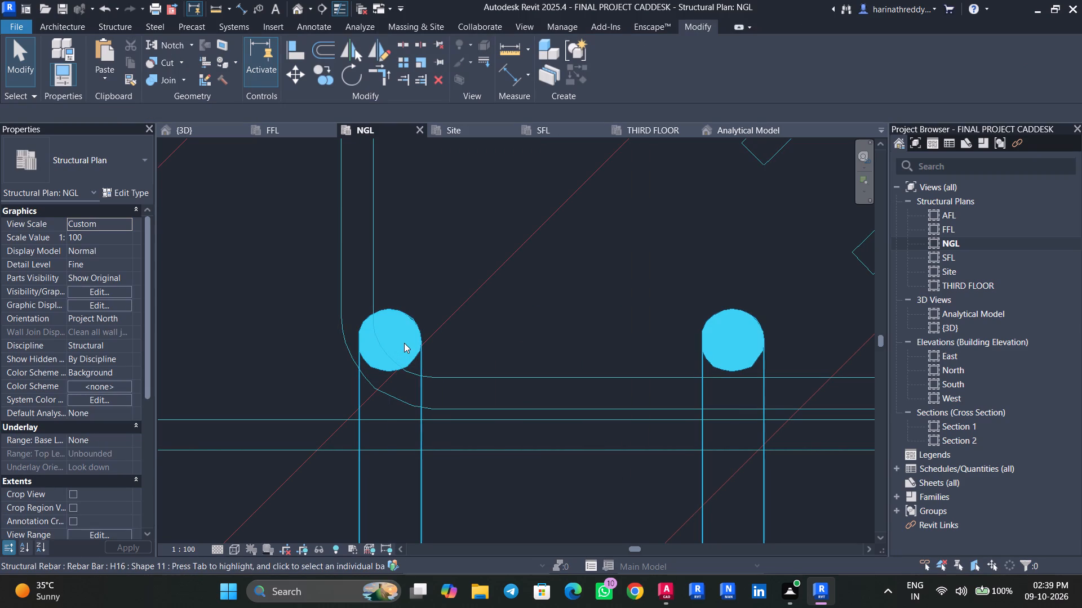
Move only the second bar from the west in the column's south-side H16 set east, inside the inner tie corner.
{"action": "key", "text": "Tab"}
{"action": "key", "text": "Tab"}
{"action": "key", "text": "Tab"}
{"action": "left_click", "coordinate": [404, 343]}
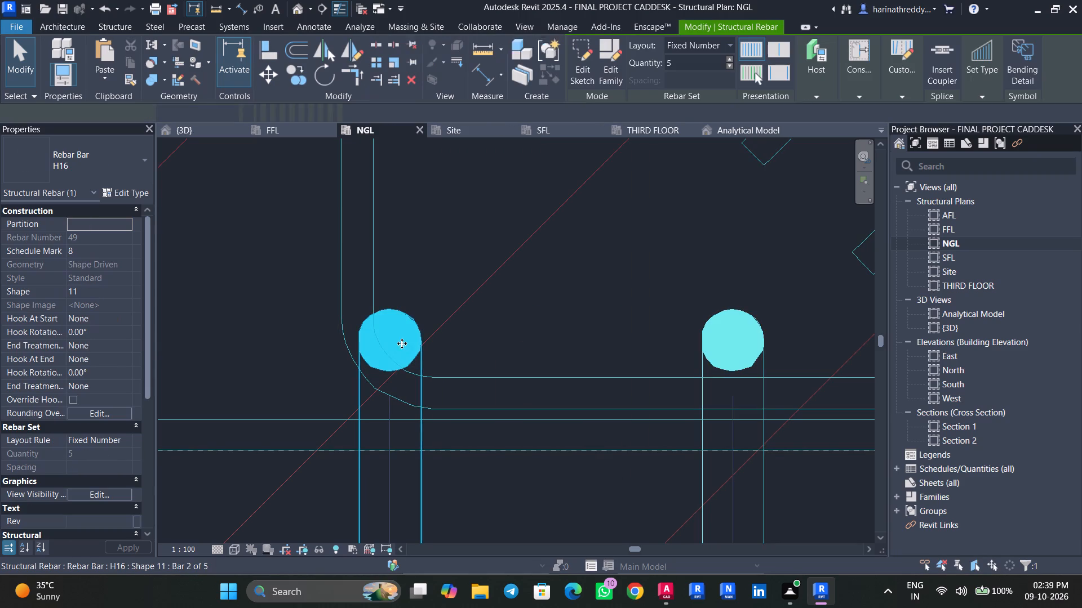
{"action": "left_click_drag", "start_coordinate": [384, 341], "coordinate": [418, 348]}
{"action": "scroll", "coordinate": [421, 343], "scroll_direction": "down", "scroll_amount": 8}
{"action": "scroll", "coordinate": [421, 343], "scroll_direction": "up", "scroll_amount": 1}
{"action": "scroll", "coordinate": [421, 343], "scroll_direction": "down", "scroll_amount": 3}
{"action": "middle_click_drag", "start_coordinate": [429, 314], "coordinate": [434, 370]}
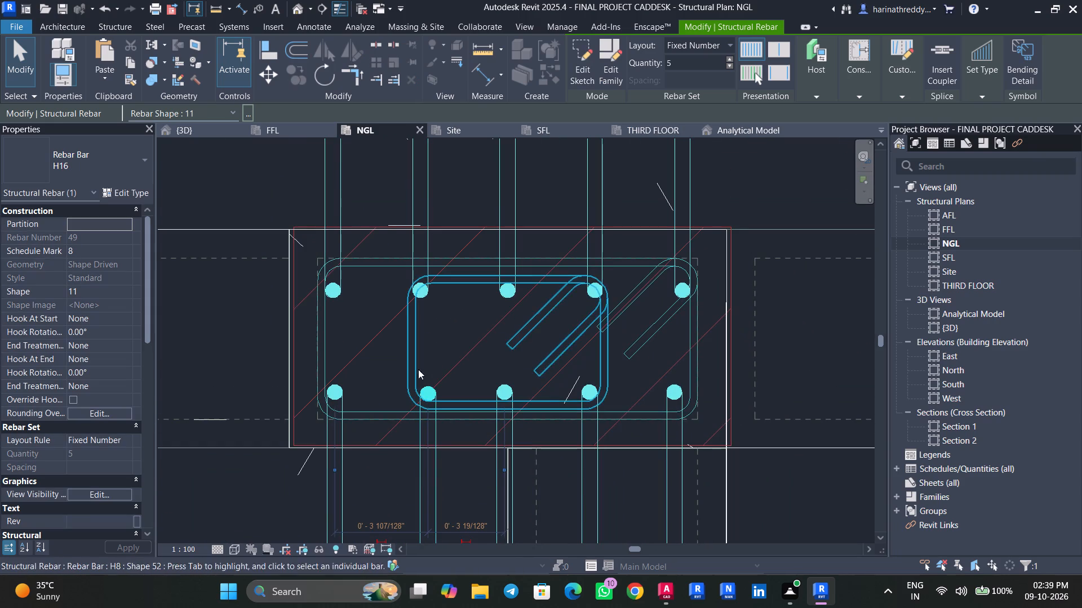
{"action": "scroll", "coordinate": [578, 392], "scroll_direction": "up", "scroll_amount": 7}
{"action": "scroll", "coordinate": [588, 391], "scroll_direction": "down", "scroll_amount": 1}
{"action": "scroll", "coordinate": [588, 391], "scroll_direction": "up", "scroll_amount": 1}
{"action": "scroll", "coordinate": [588, 391], "scroll_direction": "down", "scroll_amount": 1}
{"action": "scroll", "coordinate": [588, 391], "scroll_direction": "up", "scroll_amount": 2}
{"action": "key", "text": "Escape"}
Move only the second bar from the west in the column's north-side H16 set east, inside the inner tie corner, and save the project.
{"action": "middle_click_drag", "start_coordinate": [558, 355], "coordinate": [657, 521]}
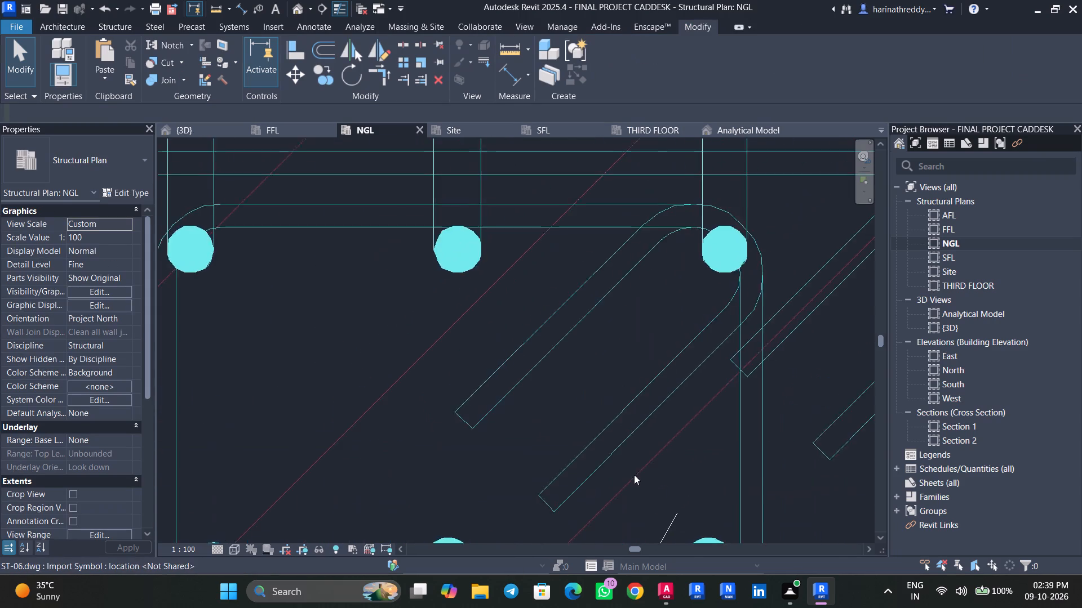
{"action": "scroll", "coordinate": [634, 475], "scroll_direction": "down", "scroll_amount": 4}
{"action": "key", "text": "Tab"}
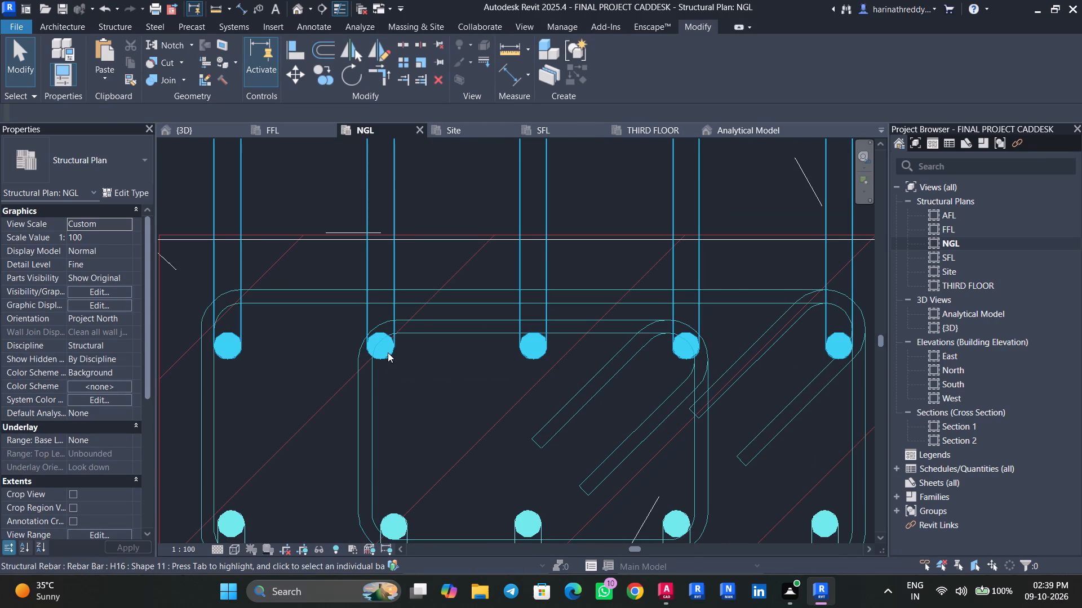
{"action": "left_click", "coordinate": [388, 352]}
{"action": "left_click_drag", "start_coordinate": [379, 345], "coordinate": [393, 346]}
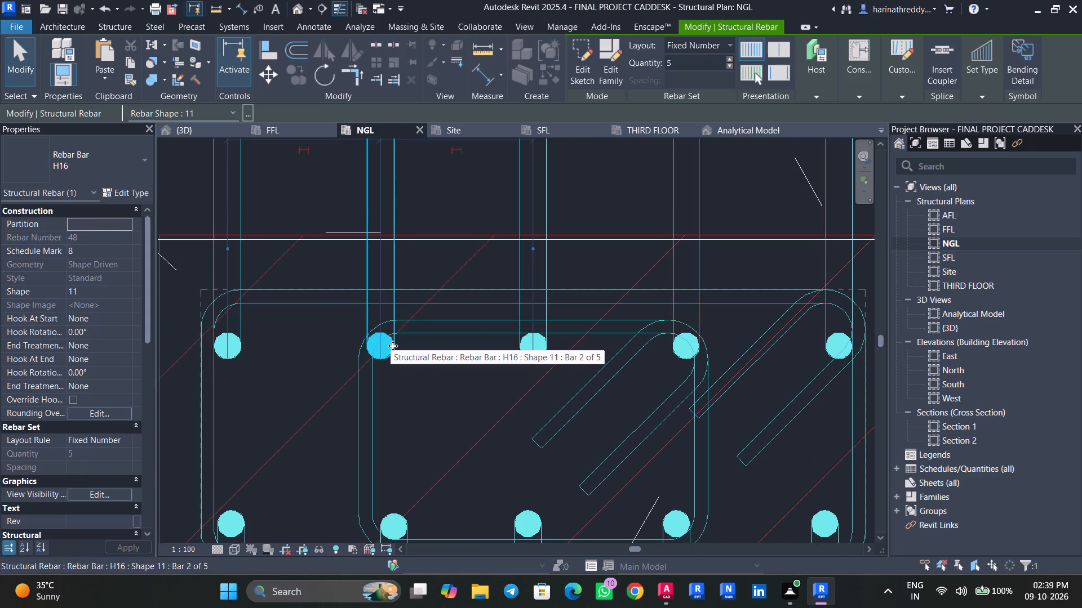
{"action": "left_click_drag", "start_coordinate": [393, 346], "coordinate": [393, 339]}
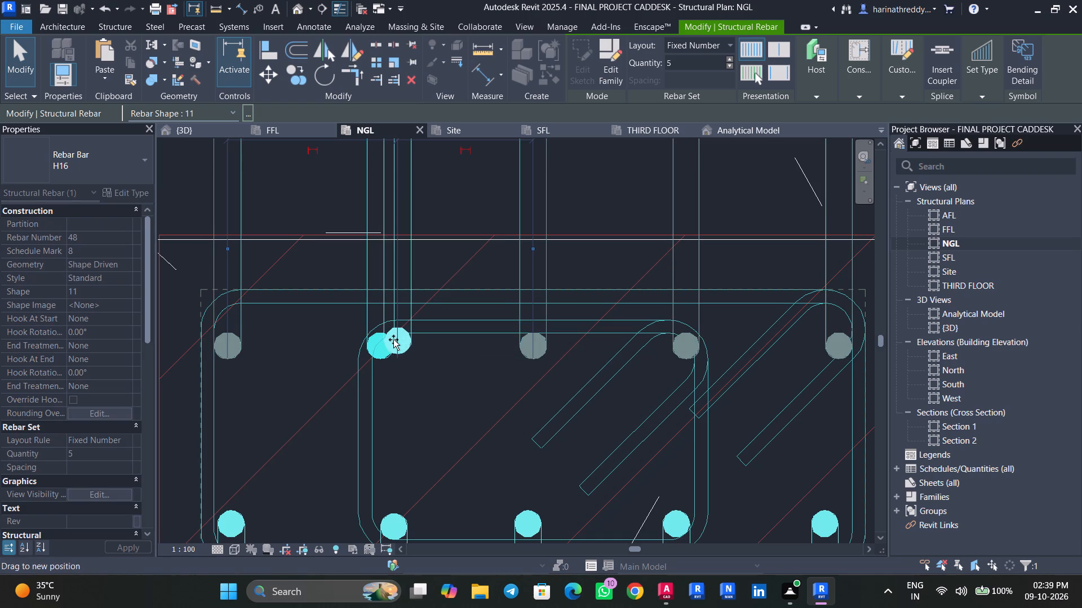
{"action": "left_click_drag", "start_coordinate": [393, 339], "coordinate": [394, 347]}
{"action": "key", "text": "Escape"}
{"action": "key", "text": "Escape"}
{"action": "scroll", "coordinate": [418, 388], "scroll_direction": "down", "scroll_amount": 2}
{"action": "scroll", "coordinate": [418, 388], "scroll_direction": "up", "scroll_amount": 1}
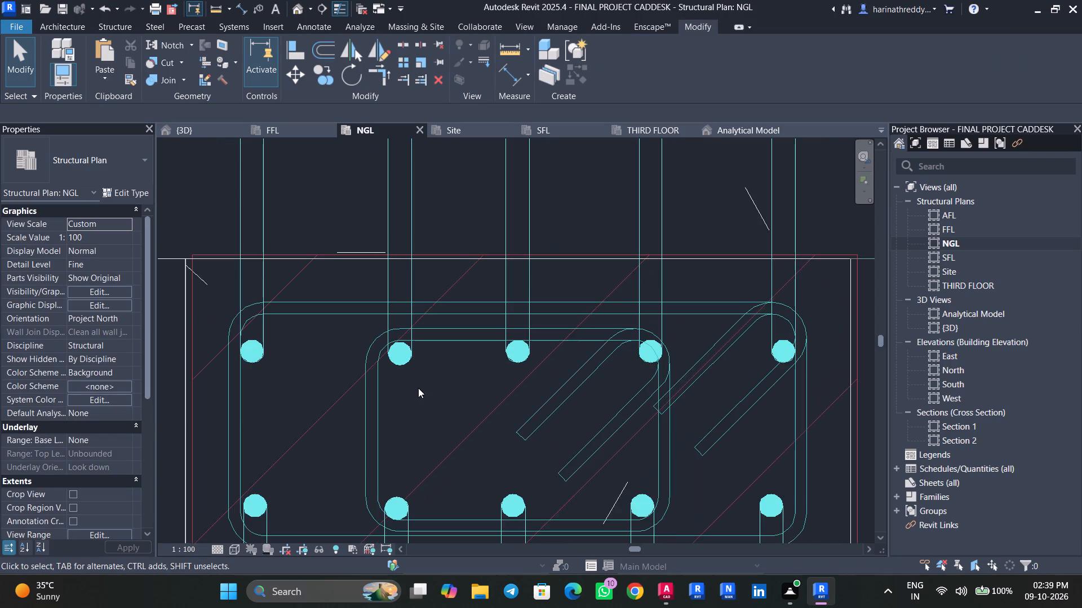
{"action": "scroll", "coordinate": [418, 388], "scroll_direction": "down", "scroll_amount": 3}
{"action": "key", "text": "ctrl+s"}
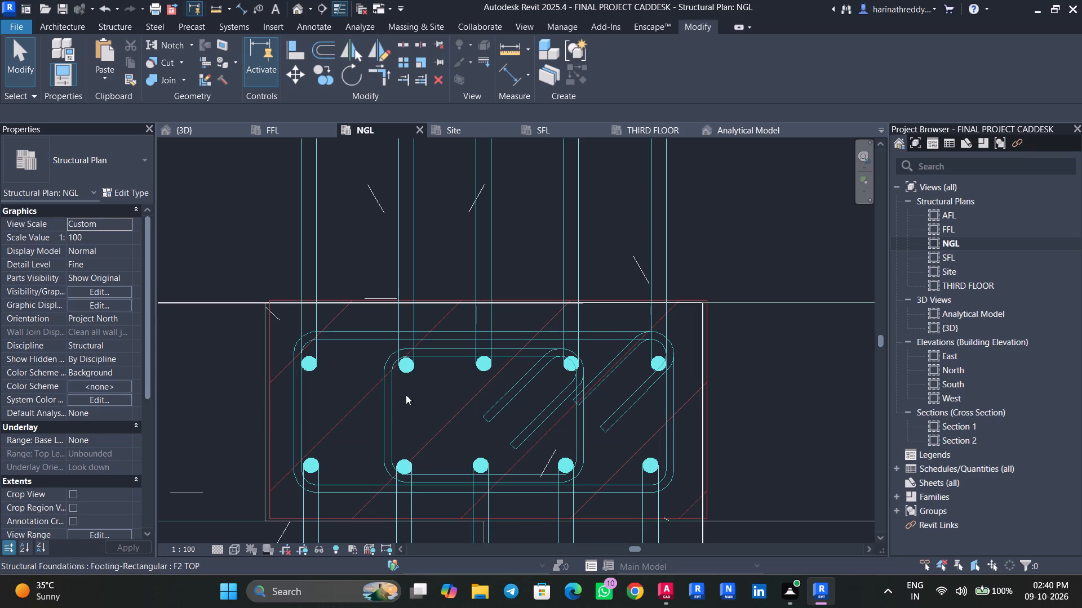
Look over the neighbouring column's bars and ties in the NGL plan and save the project.
{"action": "scroll", "coordinate": [506, 233], "scroll_direction": "down", "scroll_amount": 16}
{"action": "middle_click_drag", "start_coordinate": [392, 323], "coordinate": [577, 315]}
{"action": "middle_click_drag", "start_coordinate": [480, 341], "coordinate": [595, 361]}
{"action": "scroll", "coordinate": [438, 343], "scroll_direction": "down", "scroll_amount": 3}
{"action": "middle_click_drag", "start_coordinate": [419, 354], "coordinate": [478, 355]}
{"action": "scroll", "coordinate": [334, 330], "scroll_direction": "up", "scroll_amount": 8}
{"action": "scroll", "coordinate": [283, 302], "scroll_direction": "down", "scroll_amount": 1}
{"action": "scroll", "coordinate": [281, 302], "scroll_direction": "up", "scroll_amount": 6}
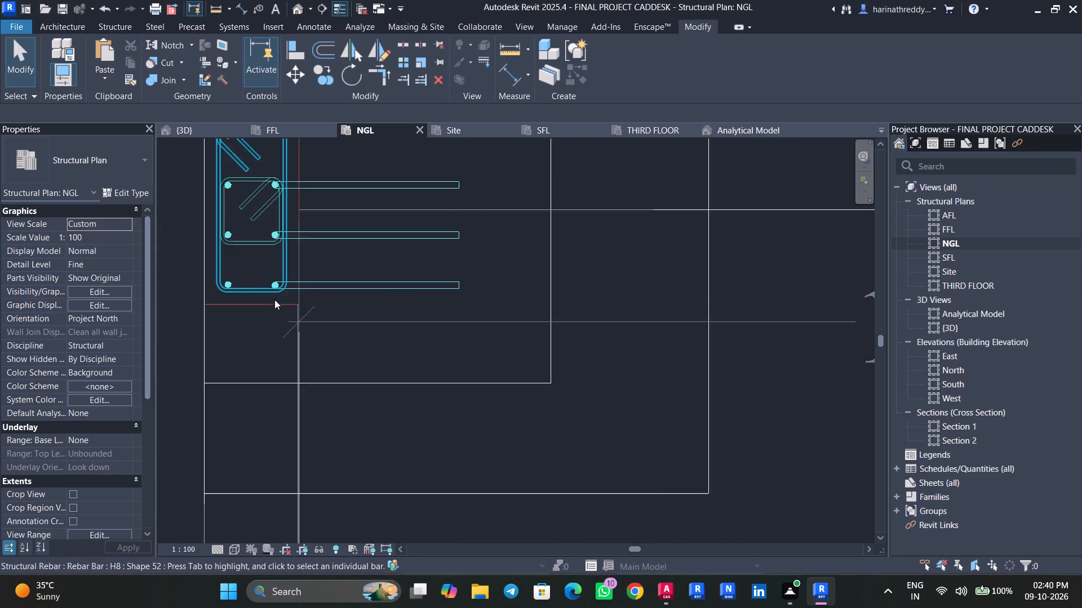
{"action": "middle_click_drag", "start_coordinate": [276, 303], "coordinate": [415, 416]}
{"action": "key", "text": "ctrl+s"}
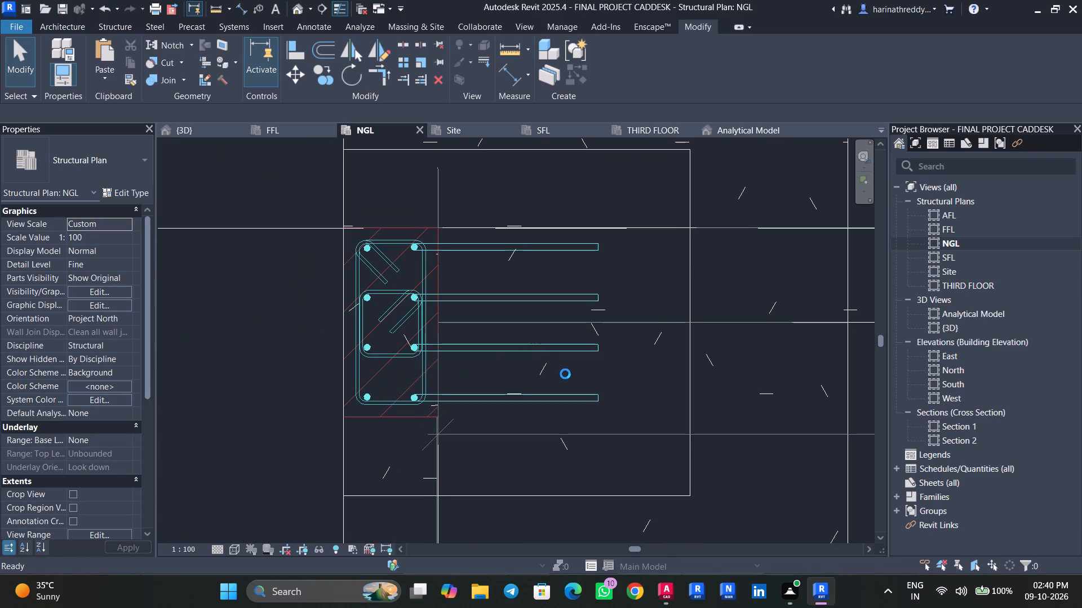
Examine the reinforcement of the west-side columns and the C2 columns on both sides of the staircase in the NGL plan.
{"action": "scroll", "coordinate": [593, 311], "scroll_direction": "down", "scroll_amount": 15}
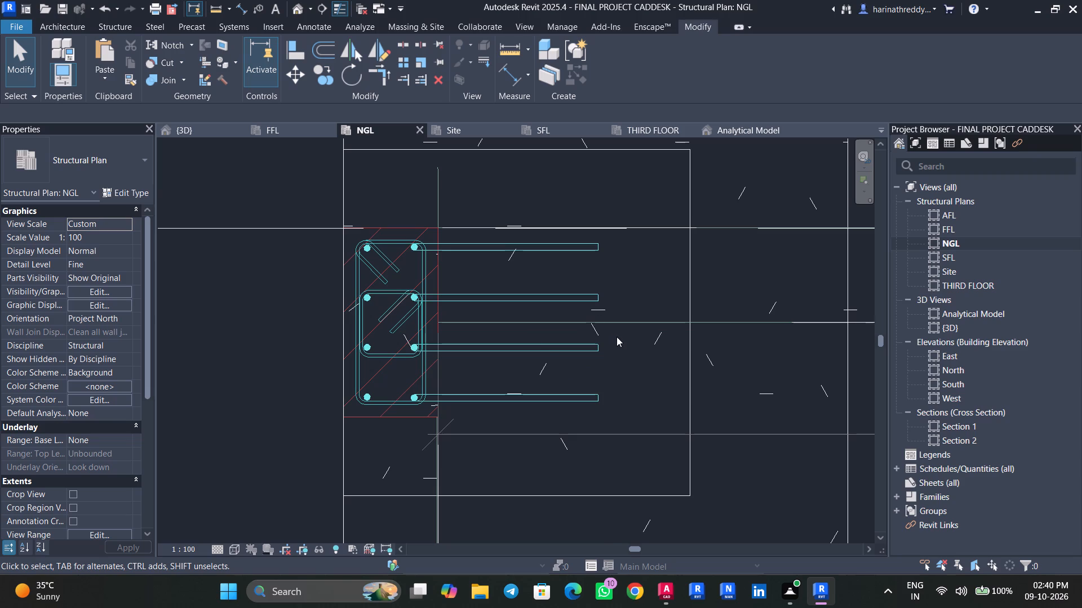
{"action": "scroll", "coordinate": [617, 337], "scroll_direction": "down", "scroll_amount": 2}
{"action": "scroll", "coordinate": [620, 342], "scroll_direction": "up", "scroll_amount": 1}
{"action": "scroll", "coordinate": [620, 342], "scroll_direction": "down", "scroll_amount": 6}
{"action": "middle_click_drag", "start_coordinate": [681, 411], "coordinate": [629, 314]}
{"action": "scroll", "coordinate": [562, 340], "scroll_direction": "up", "scroll_amount": 5}
{"action": "scroll", "coordinate": [564, 339], "scroll_direction": "down", "scroll_amount": 1}
{"action": "scroll", "coordinate": [564, 339], "scroll_direction": "up", "scroll_amount": 6}
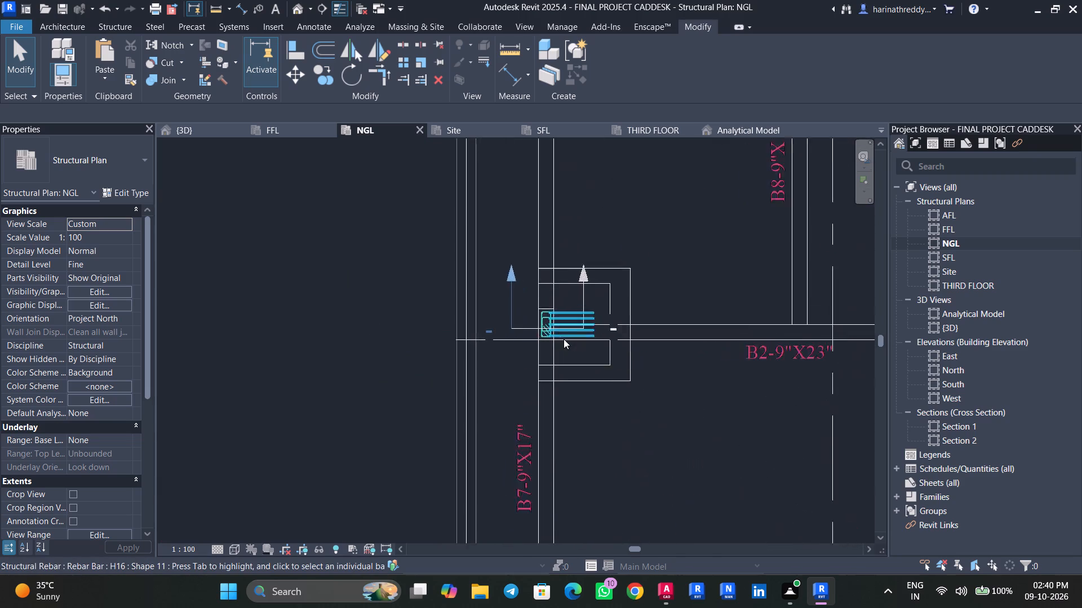
{"action": "scroll", "coordinate": [564, 339], "scroll_direction": "up", "scroll_amount": 8}
{"action": "scroll", "coordinate": [467, 314], "scroll_direction": "up", "scroll_amount": 5}
{"action": "scroll", "coordinate": [532, 318], "scroll_direction": "up", "scroll_amount": 3}
{"action": "scroll", "coordinate": [532, 318], "scroll_direction": "down", "scroll_amount": 5}
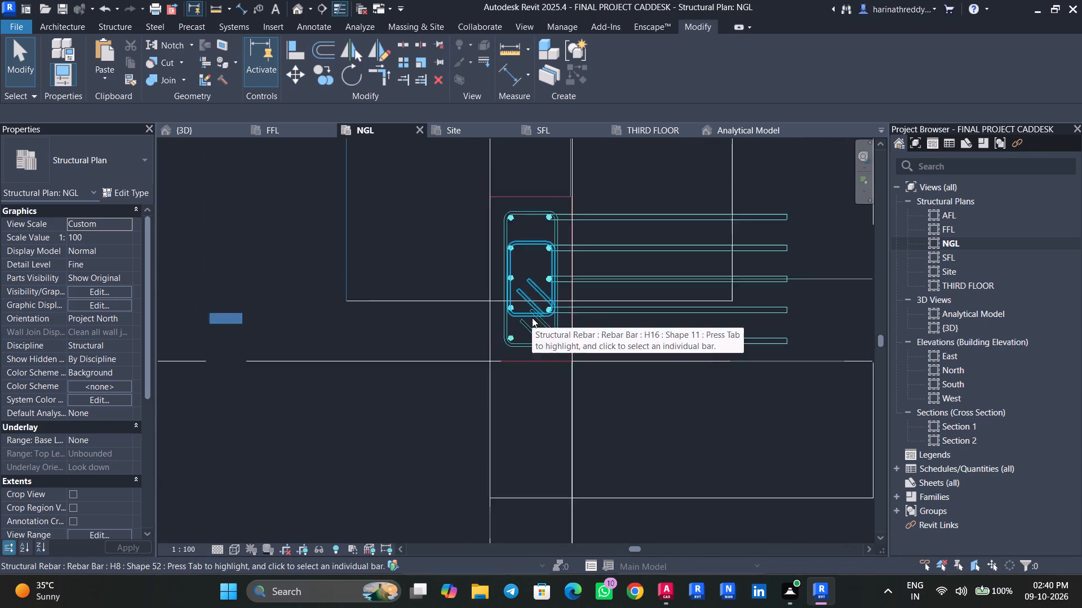
{"action": "scroll", "coordinate": [532, 318], "scroll_direction": "down", "scroll_amount": 2}
{"action": "scroll", "coordinate": [532, 318], "scroll_direction": "up", "scroll_amount": 1}
{"action": "scroll", "coordinate": [532, 318], "scroll_direction": "down", "scroll_amount": 6}
{"action": "middle_click_drag", "start_coordinate": [618, 456], "coordinate": [618, 192]}
{"action": "middle_click_drag", "start_coordinate": [617, 391], "coordinate": [640, 226]}
{"action": "middle_click_drag", "start_coordinate": [675, 397], "coordinate": [693, 252]}
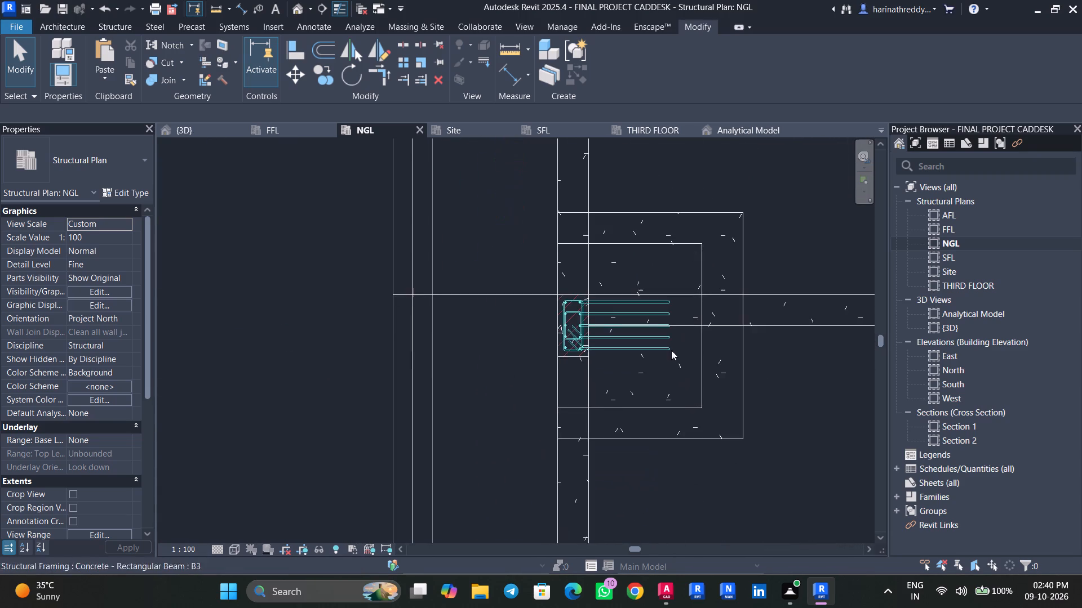
{"action": "scroll", "coordinate": [570, 320], "scroll_direction": "up", "scroll_amount": 3}
{"action": "scroll", "coordinate": [569, 312], "scroll_direction": "down", "scroll_amount": 1}
{"action": "scroll", "coordinate": [569, 311], "scroll_direction": "up", "scroll_amount": 5}
{"action": "scroll", "coordinate": [562, 348], "scroll_direction": "down", "scroll_amount": 1}
{"action": "scroll", "coordinate": [562, 348], "scroll_direction": "up", "scroll_amount": 3}
{"action": "scroll", "coordinate": [564, 348], "scroll_direction": "down", "scroll_amount": 11}
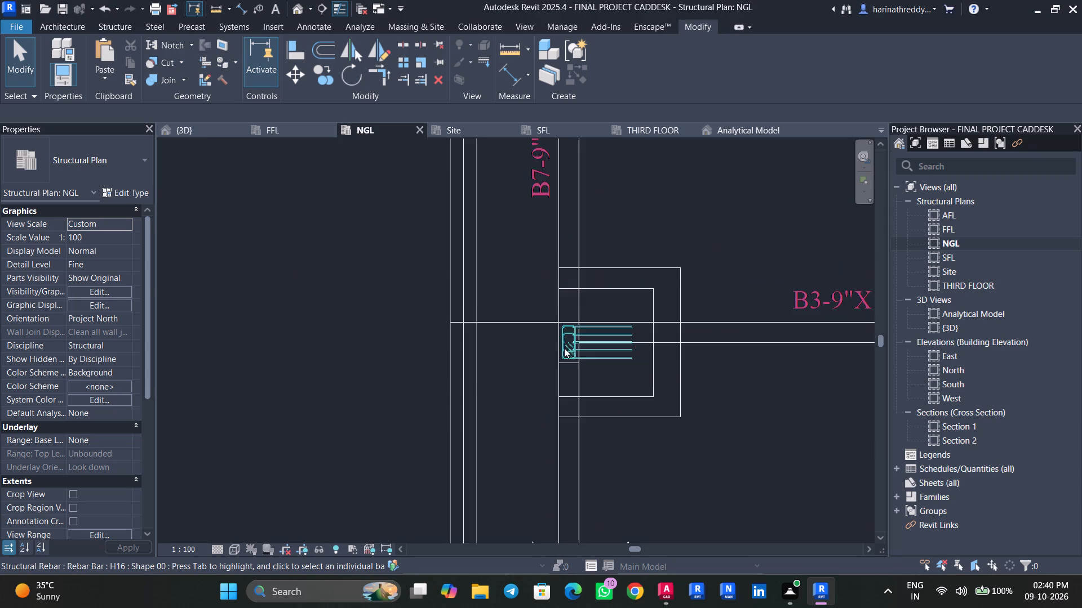
{"action": "scroll", "coordinate": [564, 348], "scroll_direction": "down", "scroll_amount": 3}
{"action": "scroll", "coordinate": [565, 348], "scroll_direction": "up", "scroll_amount": 1}
{"action": "scroll", "coordinate": [565, 348], "scroll_direction": "down", "scroll_amount": 1}
{"action": "scroll", "coordinate": [565, 348], "scroll_direction": "up", "scroll_amount": 1}
{"action": "scroll", "coordinate": [566, 348], "scroll_direction": "down", "scroll_amount": 1}
{"action": "middle_click_drag", "start_coordinate": [698, 459], "coordinate": [540, 294]}
{"action": "scroll", "coordinate": [698, 458], "scroll_direction": "up", "scroll_amount": 1}
{"action": "middle_click_drag", "start_coordinate": [584, 442], "coordinate": [325, 462]}
{"action": "middle_click_drag", "start_coordinate": [627, 438], "coordinate": [325, 455]}
{"action": "middle_click_drag", "start_coordinate": [631, 311], "coordinate": [626, 330]}
{"action": "scroll", "coordinate": [626, 330], "scroll_direction": "up", "scroll_amount": 1}
{"action": "scroll", "coordinate": [500, 480], "scroll_direction": "up", "scroll_amount": 1}
{"action": "scroll", "coordinate": [499, 480], "scroll_direction": "down", "scroll_amount": 1}
{"action": "scroll", "coordinate": [497, 480], "scroll_direction": "up", "scroll_amount": 2}
{"action": "left_click", "coordinate": [496, 476]}
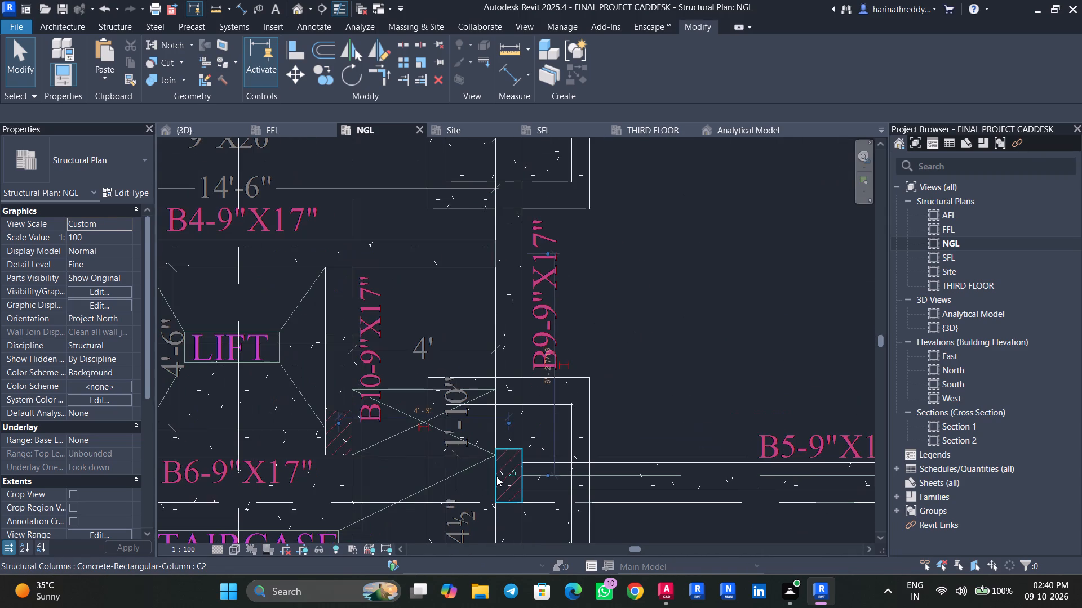
{"action": "scroll", "coordinate": [496, 476], "scroll_direction": "down", "scroll_amount": 6}
{"action": "middle_click_drag", "start_coordinate": [497, 475], "coordinate": [570, 375]}
{"action": "scroll", "coordinate": [339, 404], "scroll_direction": "up", "scroll_amount": 10}
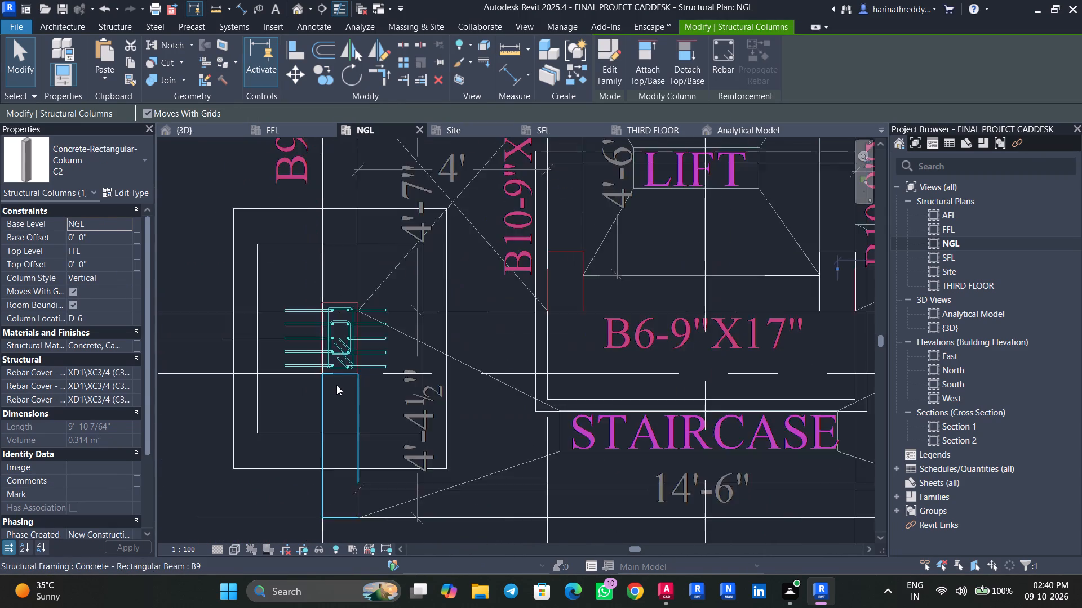
{"action": "scroll", "coordinate": [336, 385], "scroll_direction": "up", "scroll_amount": 3}
{"action": "key", "text": "Escape"}
{"action": "left_click", "coordinate": [326, 363]}
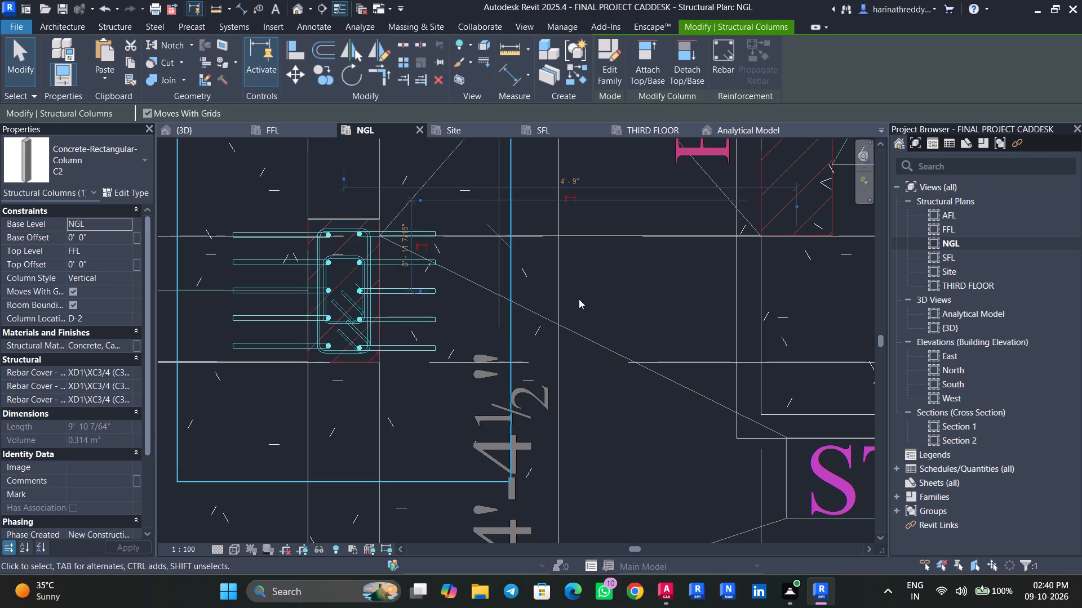
In the 3D view, propagate the rebar of the C2 column below NGL to the matching column across the lift footing, aligned by host.
{"action": "left_click", "coordinate": [296, 14]}
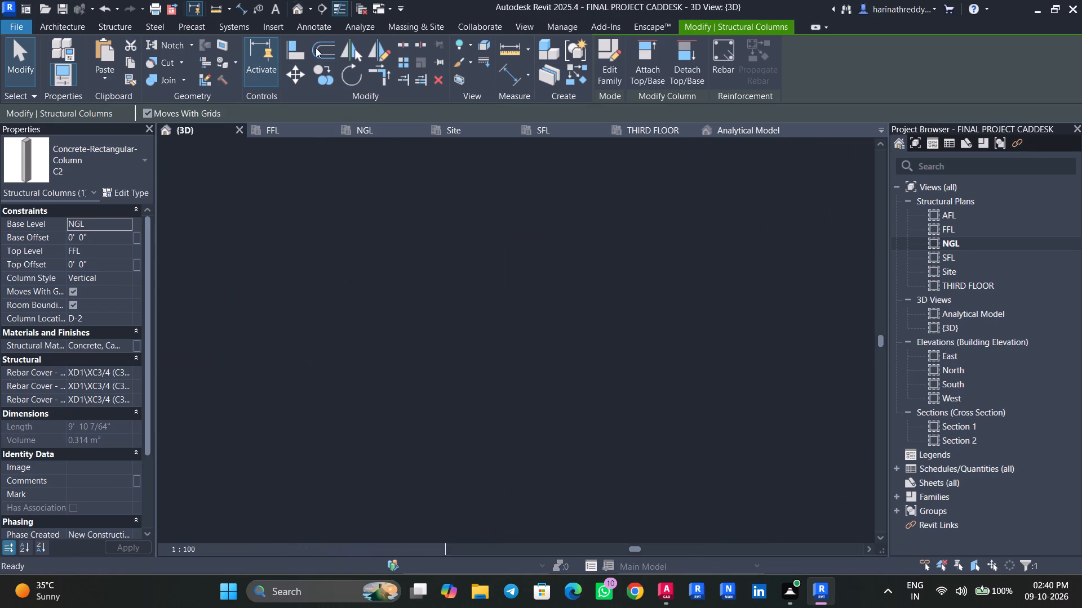
{"action": "scroll", "coordinate": [460, 314], "scroll_direction": "down", "scroll_amount": 3}
{"action": "scroll", "coordinate": [460, 306], "scroll_direction": "up", "scroll_amount": 1}
{"action": "scroll", "coordinate": [460, 306], "scroll_direction": "down", "scroll_amount": 11}
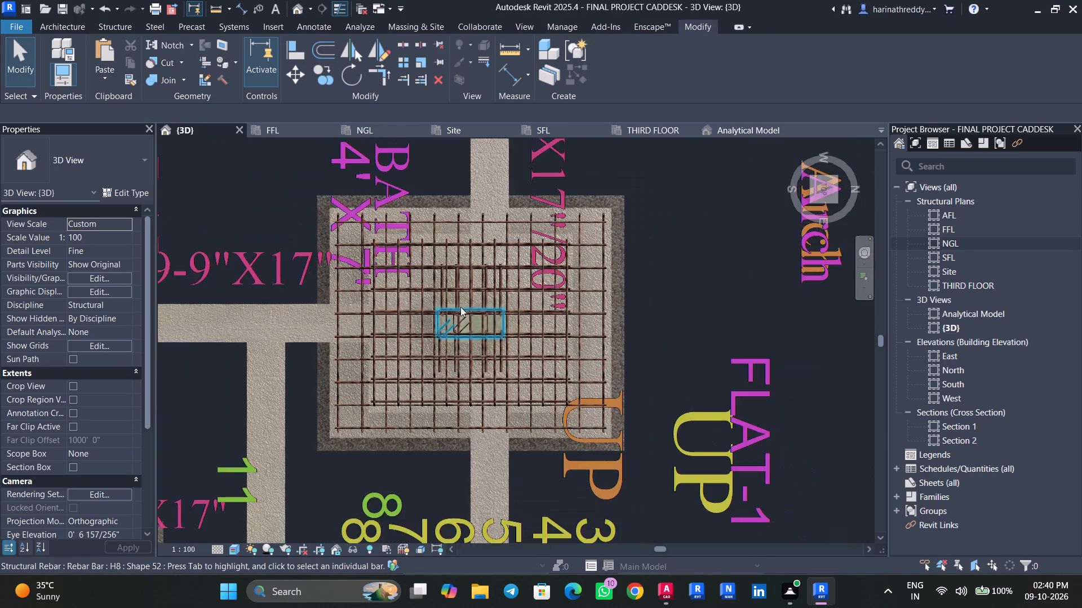
{"action": "scroll", "coordinate": [460, 307], "scroll_direction": "down", "scroll_amount": 6}
{"action": "scroll", "coordinate": [460, 307], "scroll_direction": "up", "scroll_amount": 1}
{"action": "scroll", "coordinate": [460, 307], "scroll_direction": "down", "scroll_amount": 2}
{"action": "middle_click_drag", "start_coordinate": [436, 426], "coordinate": [582, 276], "text": "shift"}
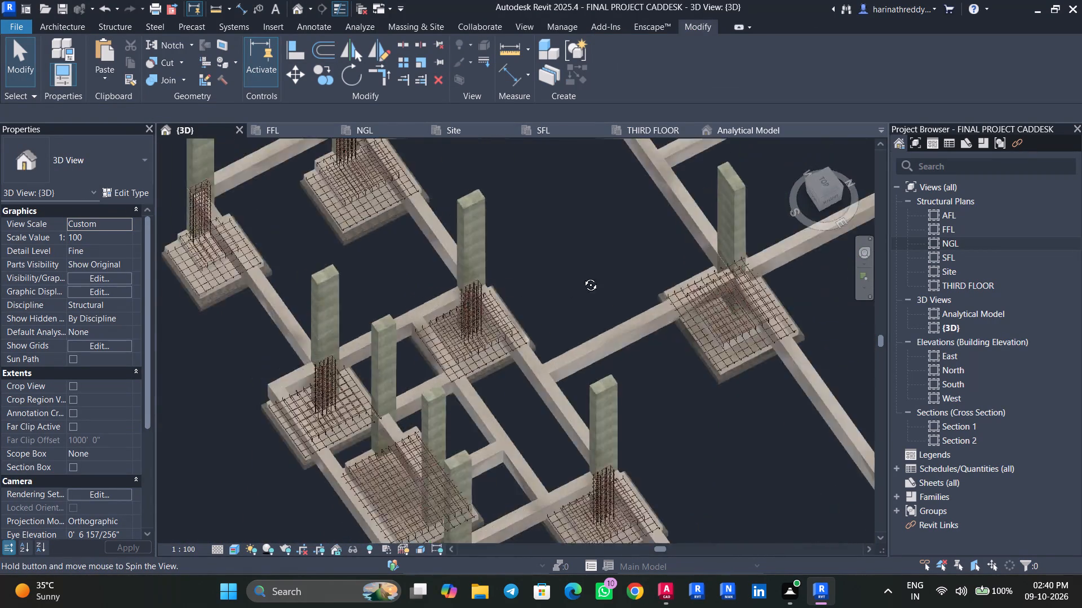
{"action": "middle_click_drag", "start_coordinate": [582, 276], "coordinate": [662, 229], "text": "shift"}
{"action": "scroll", "coordinate": [481, 478], "scroll_direction": "up", "scroll_amount": 7}
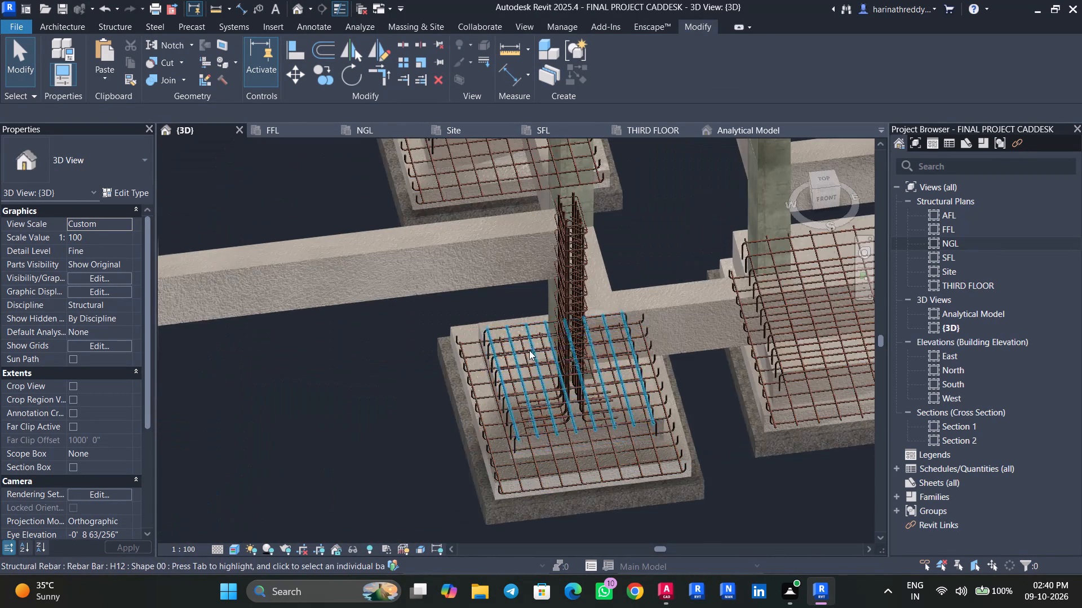
{"action": "scroll", "coordinate": [552, 319], "scroll_direction": "up", "scroll_amount": 3}
{"action": "middle_click_drag", "start_coordinate": [641, 327], "coordinate": [691, 245], "text": "shift"}
{"action": "middle_click_drag", "start_coordinate": [681, 250], "coordinate": [503, 536]}
{"action": "left_click", "coordinate": [608, 318]}
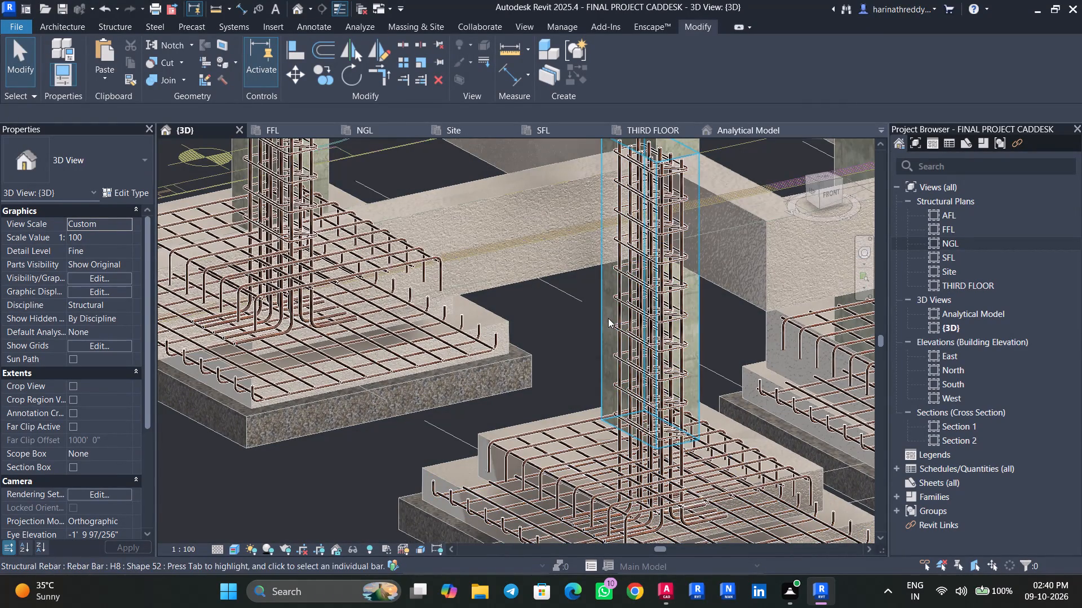
{"action": "scroll", "coordinate": [607, 318], "scroll_direction": "down", "scroll_amount": 8}
{"action": "middle_click_drag", "start_coordinate": [727, 373], "coordinate": [382, 442]}
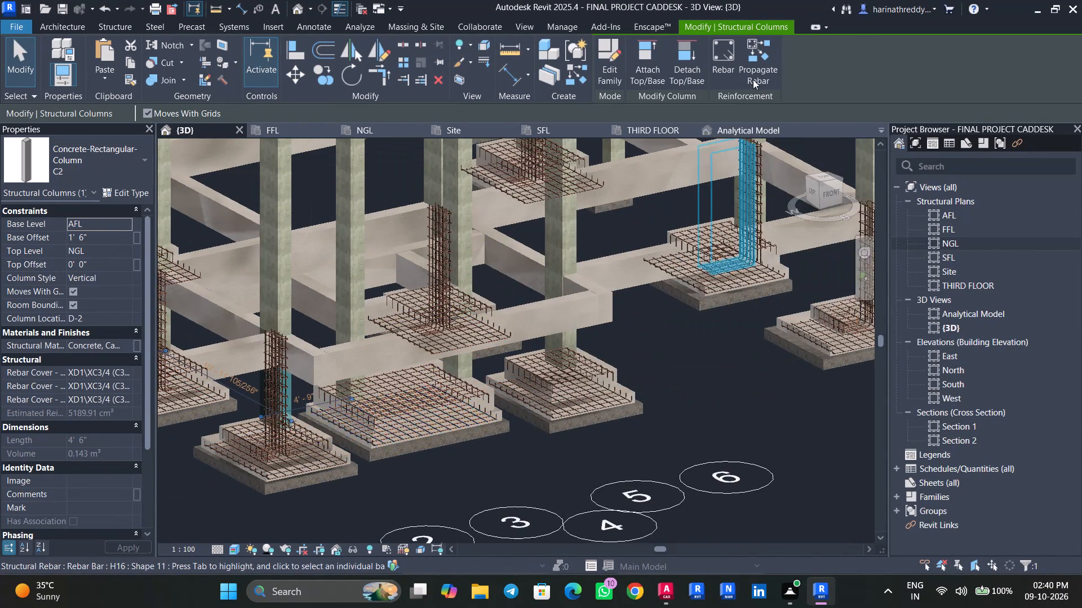
{"action": "left_click", "coordinate": [761, 62]}
{"action": "left_click", "coordinate": [567, 343]}
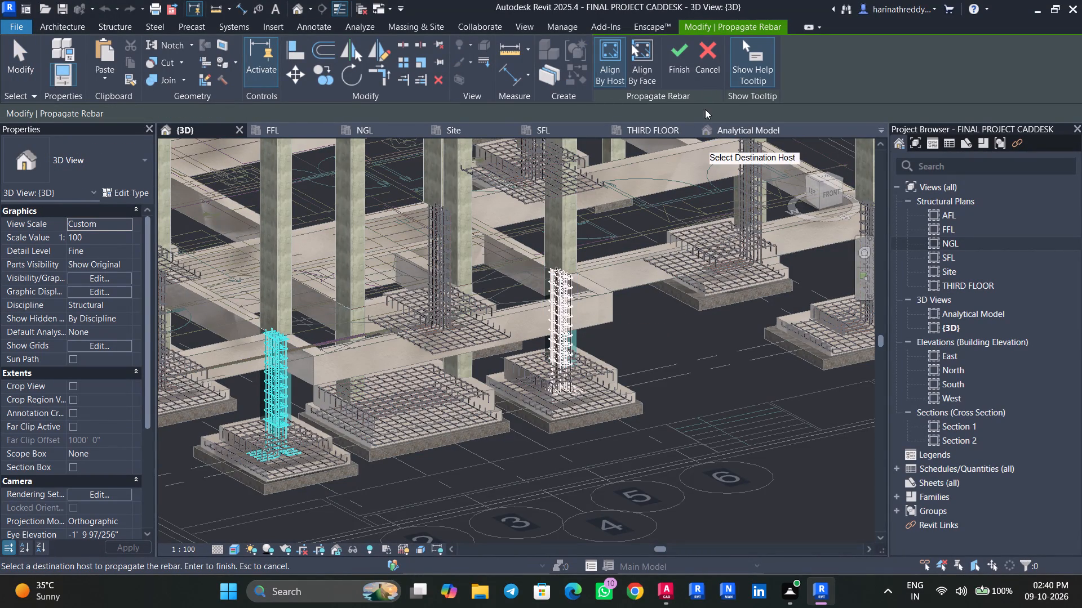
{"action": "left_click", "coordinate": [681, 73]}
Inspect the destination column's bar and tie cage up close in the 3D view and save the project.
{"action": "scroll", "coordinate": [539, 278], "scroll_direction": "up", "scroll_amount": 6}
{"action": "scroll", "coordinate": [566, 272], "scroll_direction": "down", "scroll_amount": 1}
{"action": "scroll", "coordinate": [566, 272], "scroll_direction": "up", "scroll_amount": 5}
{"action": "scroll", "coordinate": [631, 289], "scroll_direction": "down", "scroll_amount": 1}
{"action": "scroll", "coordinate": [632, 289], "scroll_direction": "up", "scroll_amount": 5}
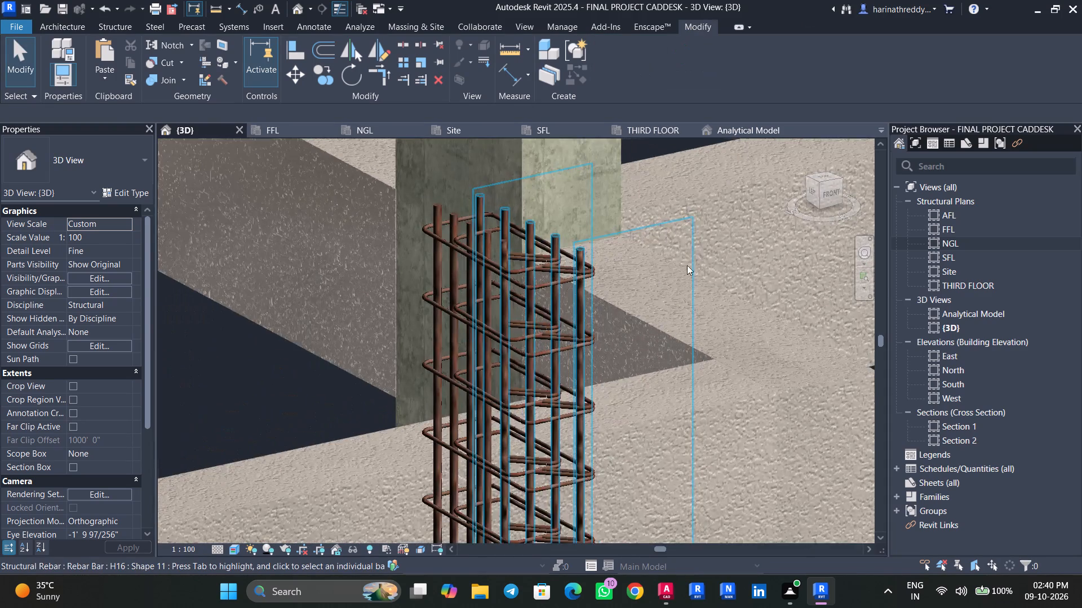
{"action": "scroll", "coordinate": [695, 263], "scroll_direction": "up", "scroll_amount": 3}
{"action": "key", "text": "ctrl+s"}
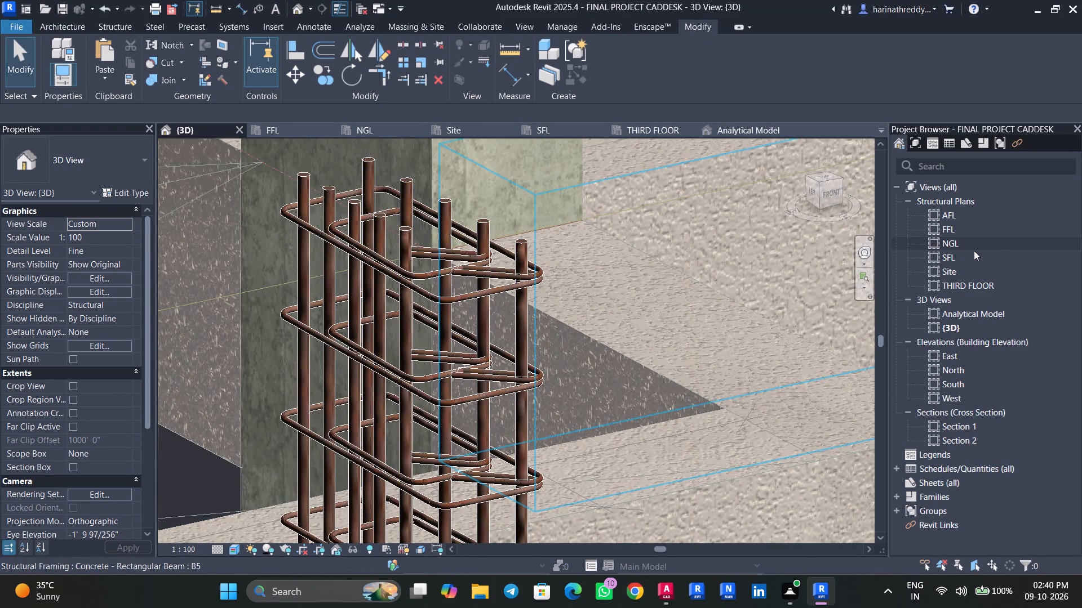
Return to the NGL plan and examine the bars and ties of the C2 column where beams B3 and B9 meet.
{"action": "double_click", "coordinate": [950, 245]}
{"action": "scroll", "coordinate": [559, 356], "scroll_direction": "down", "scroll_amount": 4}
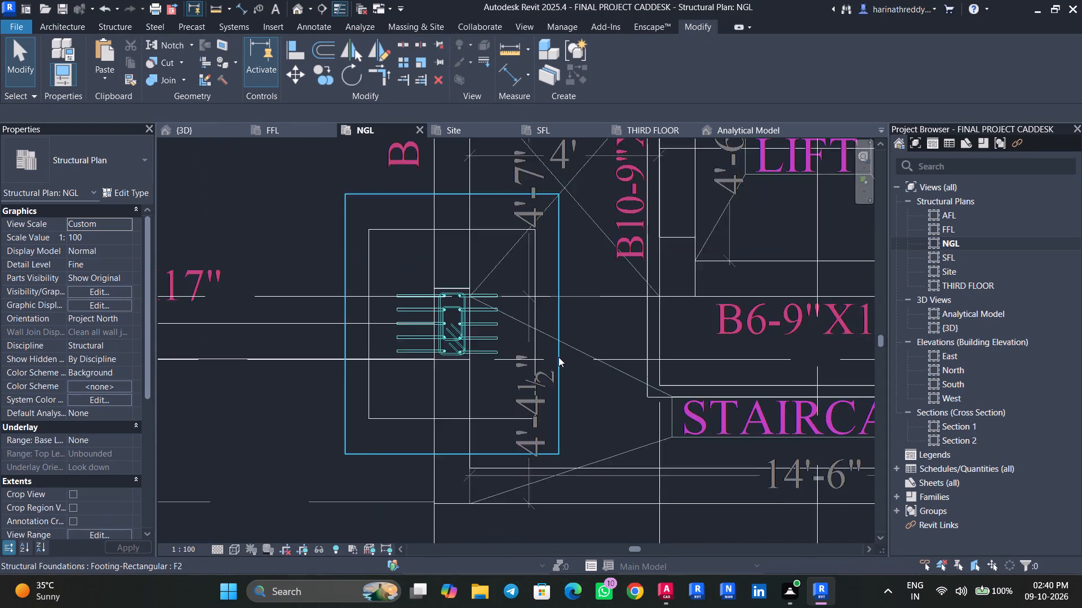
{"action": "scroll", "coordinate": [558, 357], "scroll_direction": "down", "scroll_amount": 2}
{"action": "scroll", "coordinate": [558, 357], "scroll_direction": "up", "scroll_amount": 1}
{"action": "scroll", "coordinate": [558, 357], "scroll_direction": "down", "scroll_amount": 5}
{"action": "middle_click_drag", "start_coordinate": [597, 314], "coordinate": [582, 462]}
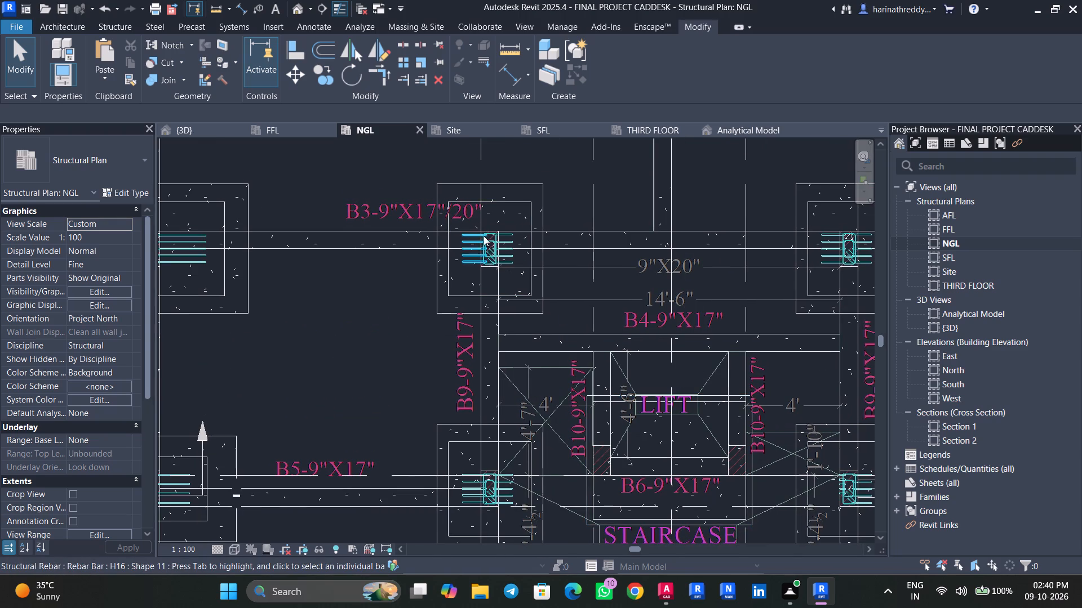
{"action": "scroll", "coordinate": [549, 245], "scroll_direction": "down", "scroll_amount": 3}
{"action": "scroll", "coordinate": [549, 247], "scroll_direction": "up", "scroll_amount": 1}
{"action": "scroll", "coordinate": [549, 248], "scroll_direction": "down", "scroll_amount": 2}
{"action": "scroll", "coordinate": [549, 249], "scroll_direction": "up", "scroll_amount": 1}
{"action": "scroll", "coordinate": [549, 249], "scroll_direction": "down", "scroll_amount": 3}
{"action": "scroll", "coordinate": [509, 237], "scroll_direction": "up", "scroll_amount": 6}
{"action": "scroll", "coordinate": [508, 238], "scroll_direction": "down", "scroll_amount": 1}
{"action": "scroll", "coordinate": [508, 238], "scroll_direction": "up", "scroll_amount": 2}
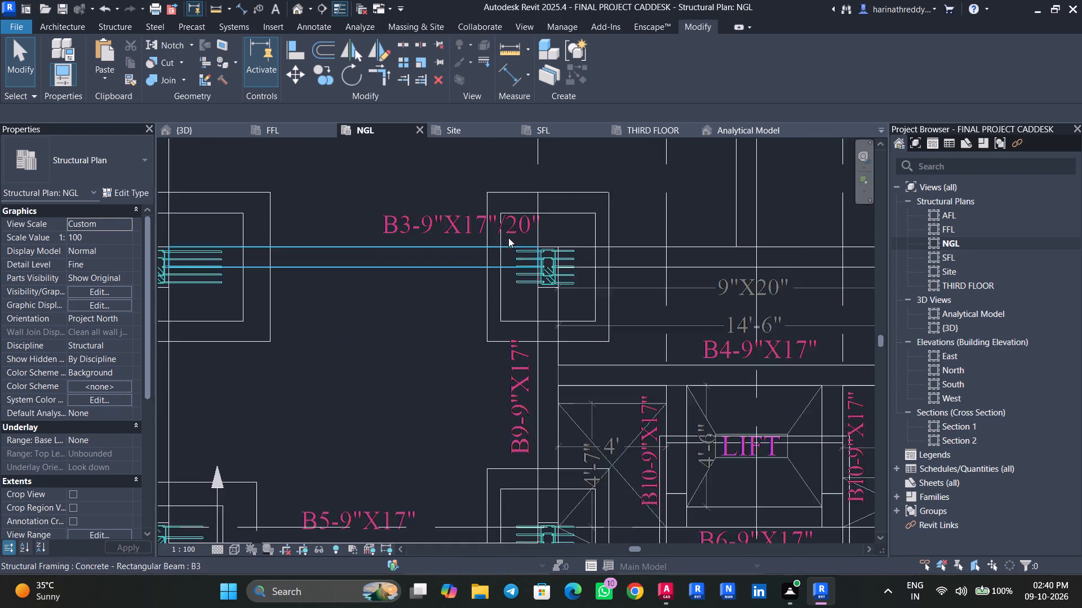
{"action": "scroll", "coordinate": [508, 238], "scroll_direction": "up", "scroll_amount": 2}
{"action": "scroll", "coordinate": [505, 240], "scroll_direction": "down", "scroll_amount": 1}
{"action": "scroll", "coordinate": [505, 240], "scroll_direction": "up", "scroll_amount": 7}
{"action": "scroll", "coordinate": [568, 288], "scroll_direction": "down", "scroll_amount": 1}
{"action": "scroll", "coordinate": [570, 290], "scroll_direction": "up", "scroll_amount": 1}
{"action": "scroll", "coordinate": [570, 290], "scroll_direction": "down", "scroll_amount": 1}
{"action": "scroll", "coordinate": [571, 293], "scroll_direction": "up", "scroll_amount": 4}
{"action": "scroll", "coordinate": [591, 307], "scroll_direction": "down", "scroll_amount": 2}
{"action": "scroll", "coordinate": [591, 307], "scroll_direction": "up", "scroll_amount": 6}
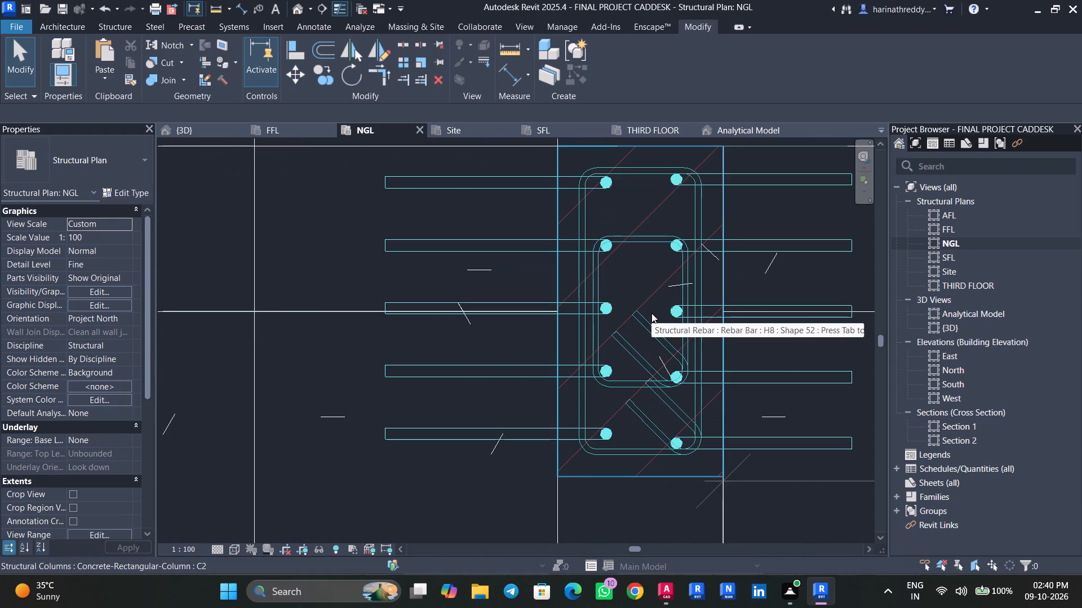
{"action": "left_click", "coordinate": [589, 479]}
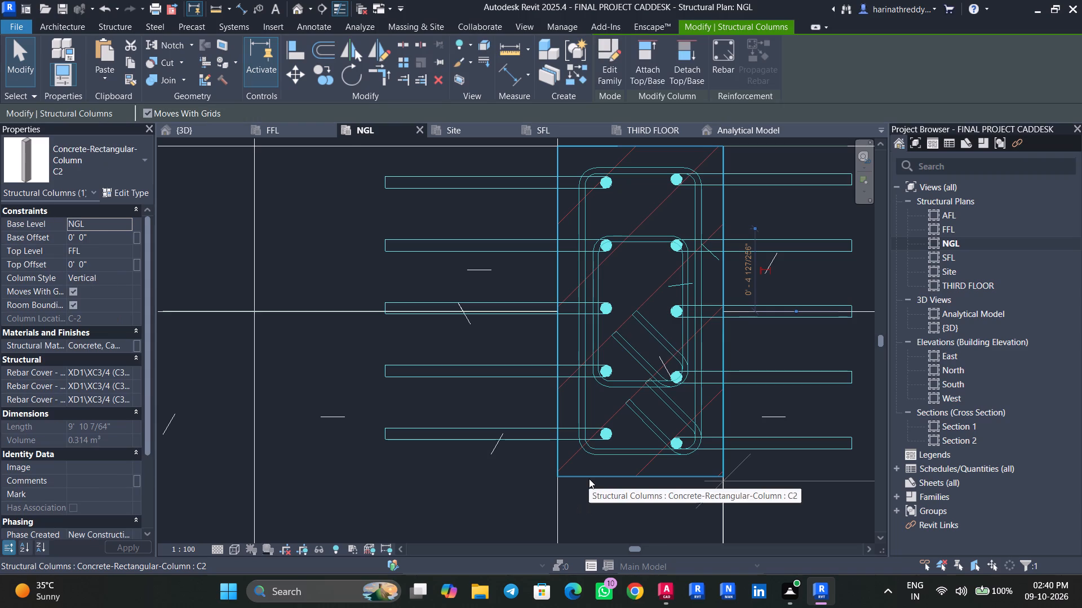
Switch to AutoCAD and check the Column Reinforcement Details table in ST-03.dwg.
{"action": "left_click", "coordinate": [671, 592]}
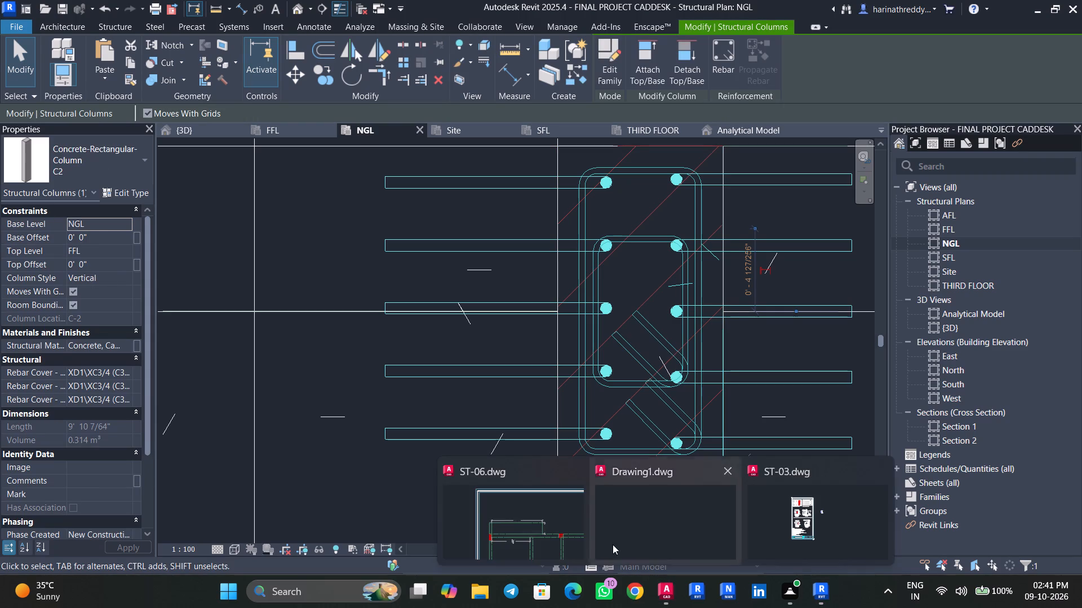
{"action": "left_click", "coordinate": [794, 515]}
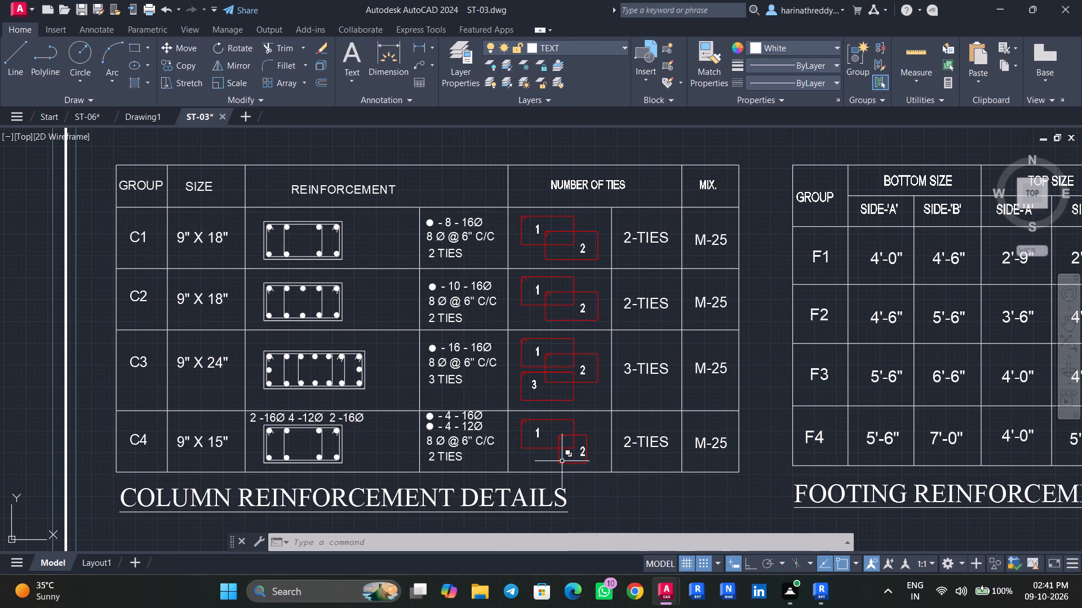
Back in Revit's NGL plan, look for columns without rebar and check the type of the one where beams B2 and B11 meet.
{"action": "left_click", "coordinate": [826, 597]}
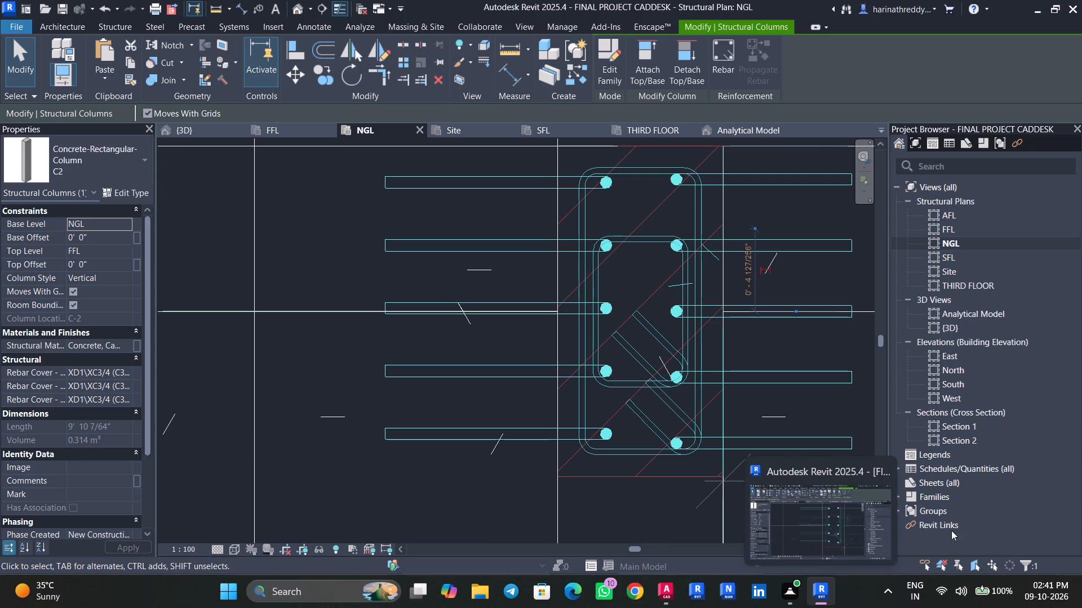
{"action": "scroll", "coordinate": [667, 491], "scroll_direction": "down", "scroll_amount": 1}
{"action": "scroll", "coordinate": [667, 491], "scroll_direction": "up", "scroll_amount": 1}
{"action": "scroll", "coordinate": [667, 491], "scroll_direction": "down", "scroll_amount": 10}
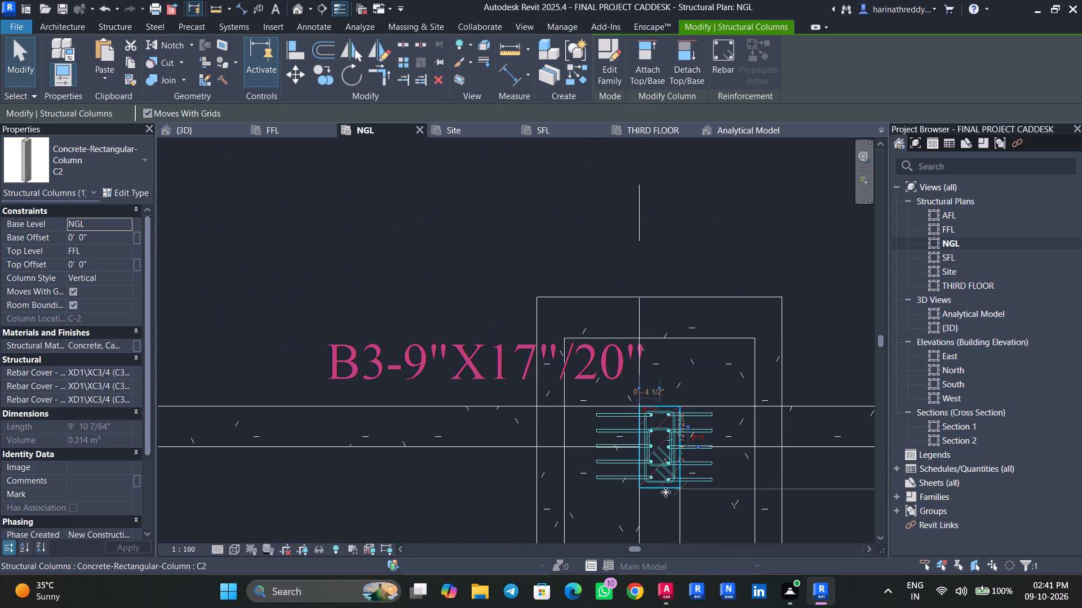
{"action": "scroll", "coordinate": [666, 492], "scroll_direction": "down", "scroll_amount": 2}
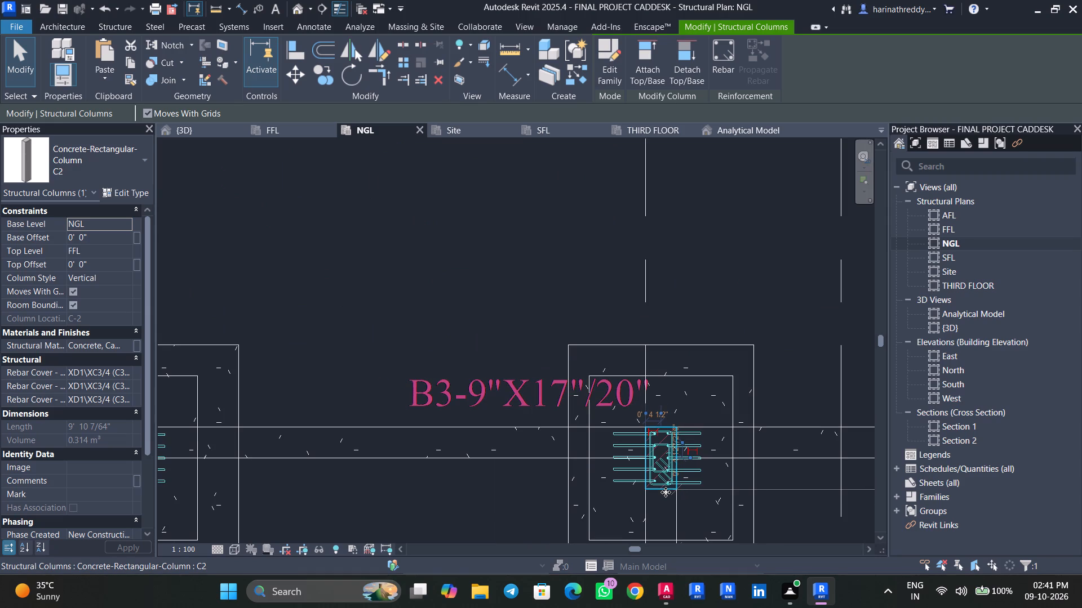
{"action": "scroll", "coordinate": [666, 492], "scroll_direction": "down", "scroll_amount": 4}
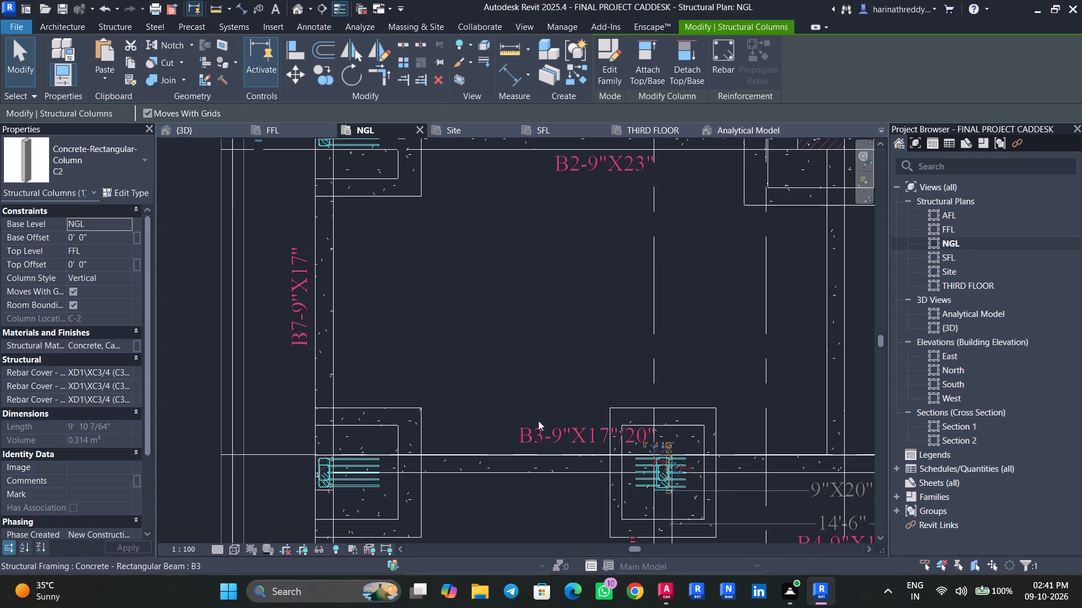
{"action": "scroll", "coordinate": [507, 344], "scroll_direction": "up", "scroll_amount": 4}
{"action": "middle_click_drag", "start_coordinate": [531, 333], "coordinate": [613, 463]}
{"action": "scroll", "coordinate": [613, 463], "scroll_direction": "up", "scroll_amount": 1}
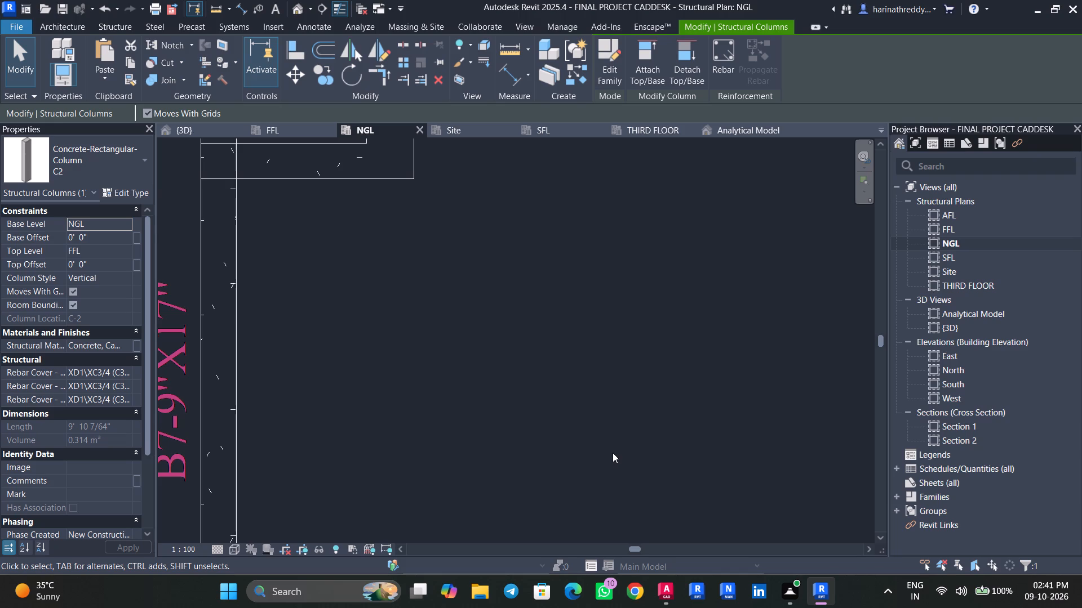
{"action": "scroll", "coordinate": [519, 375], "scroll_direction": "down", "scroll_amount": 4}
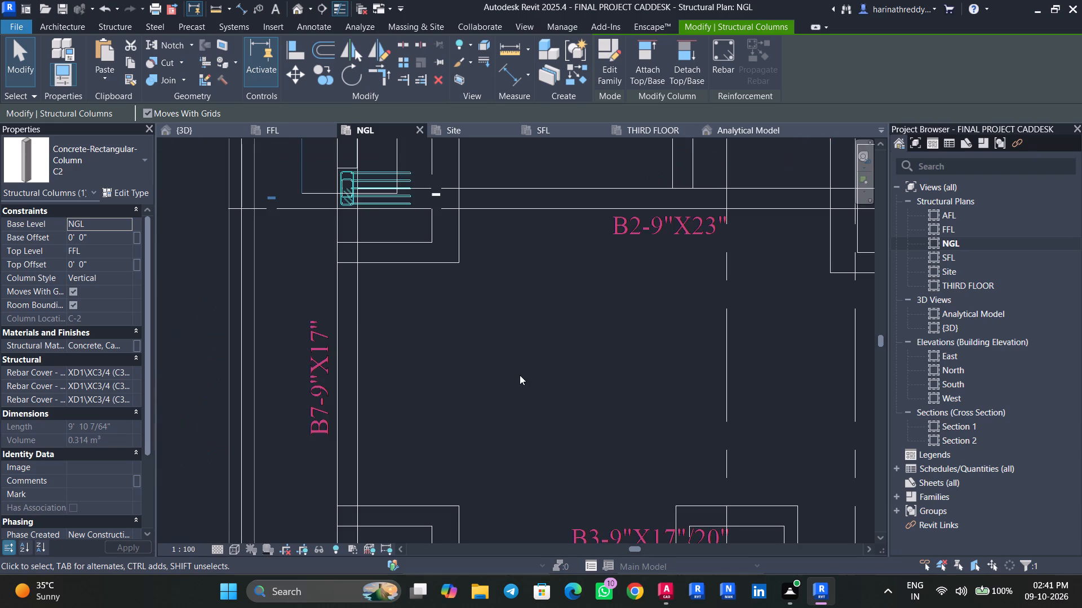
{"action": "middle_click_drag", "start_coordinate": [486, 351], "coordinate": [381, 415]}
{"action": "middle_click_drag", "start_coordinate": [535, 348], "coordinate": [373, 464]}
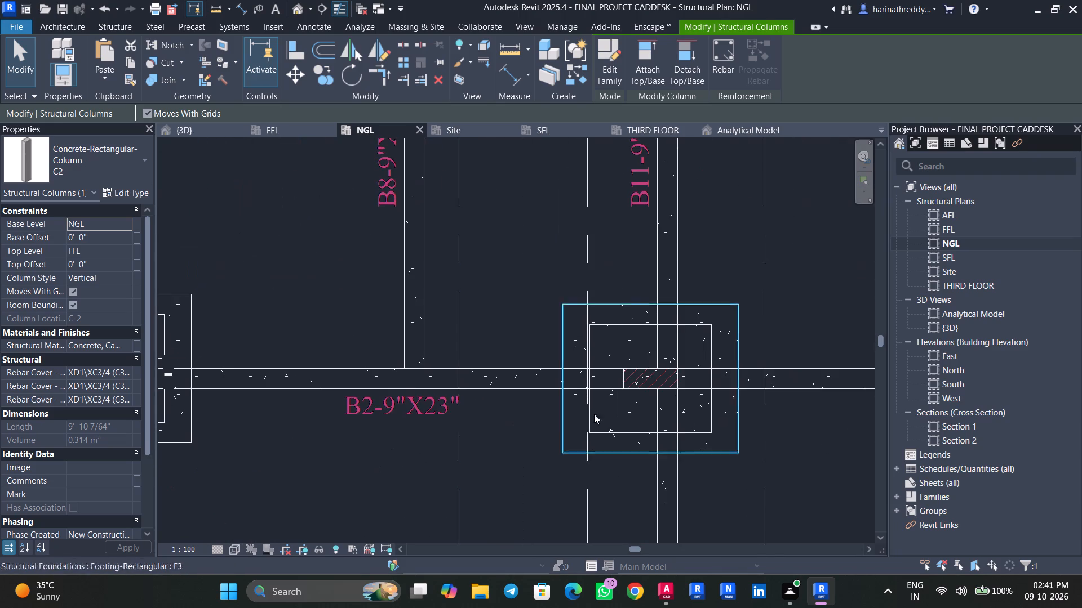
{"action": "scroll", "coordinate": [688, 391], "scroll_direction": "up", "scroll_amount": 7}
{"action": "scroll", "coordinate": [596, 390], "scroll_direction": "down", "scroll_amount": 1}
{"action": "left_click", "coordinate": [574, 346]}
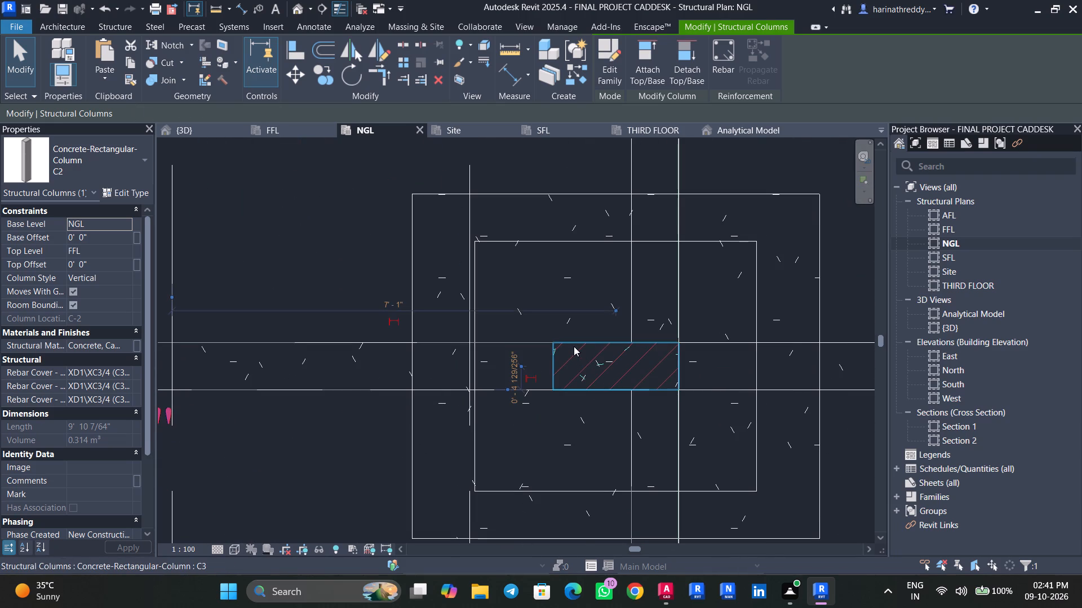
{"action": "scroll", "coordinate": [574, 346], "scroll_direction": "down", "scroll_amount": 10}
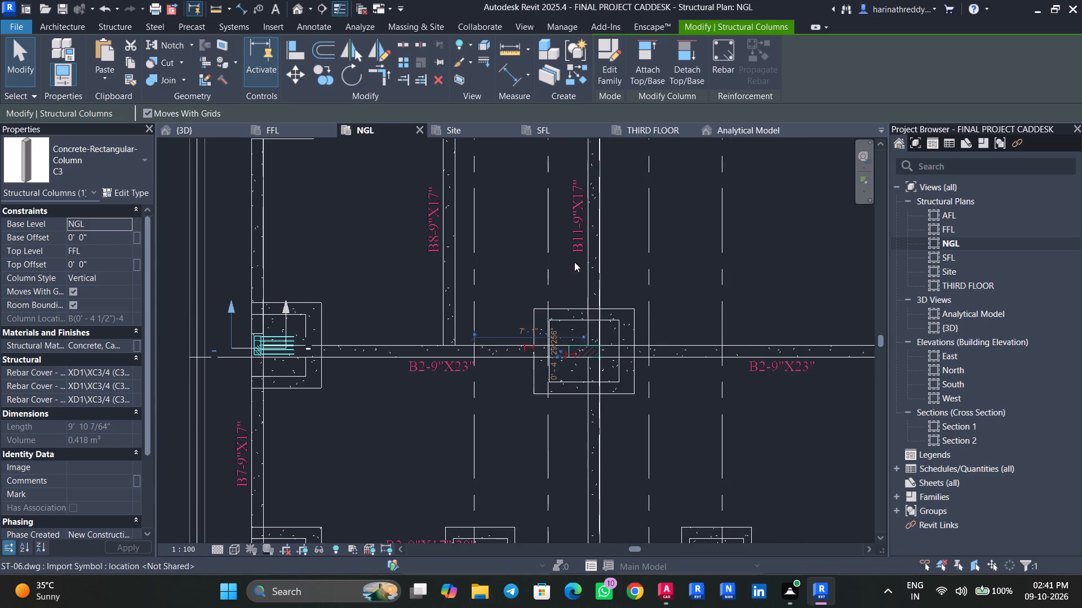
Look over the NGL plan for columns without rebar and check the types of the two columns beside the lift.
{"action": "middle_click_drag", "start_coordinate": [574, 276], "coordinate": [570, 442]}
{"action": "middle_click_drag", "start_coordinate": [509, 334], "coordinate": [399, 376]}
{"action": "middle_click_drag", "start_coordinate": [585, 406], "coordinate": [460, 440]}
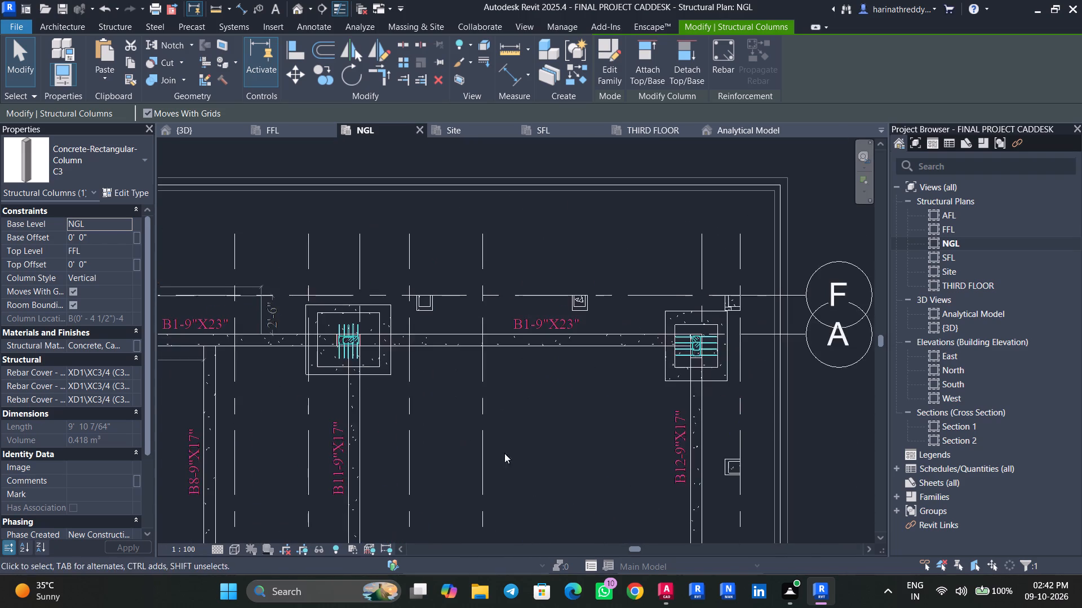
{"action": "middle_click_drag", "start_coordinate": [589, 466], "coordinate": [615, 216]}
{"action": "middle_click_drag", "start_coordinate": [572, 441], "coordinate": [638, 223]}
{"action": "middle_click_drag", "start_coordinate": [627, 279], "coordinate": [809, 188]}
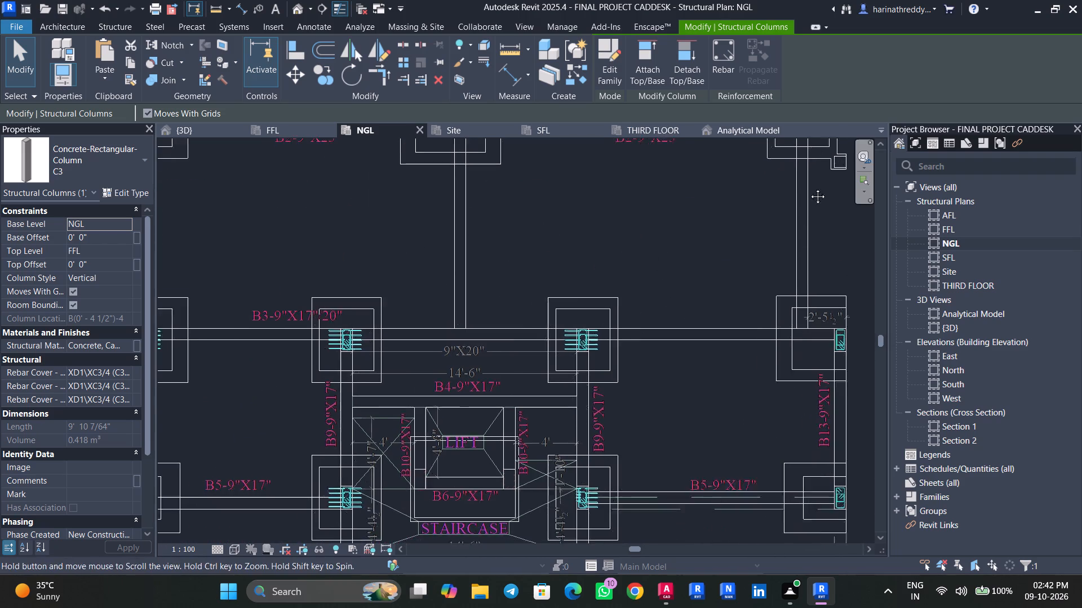
{"action": "middle_click_drag", "start_coordinate": [809, 188], "coordinate": [810, 187]}
{"action": "scroll", "coordinate": [629, 377], "scroll_direction": "up", "scroll_amount": 9}
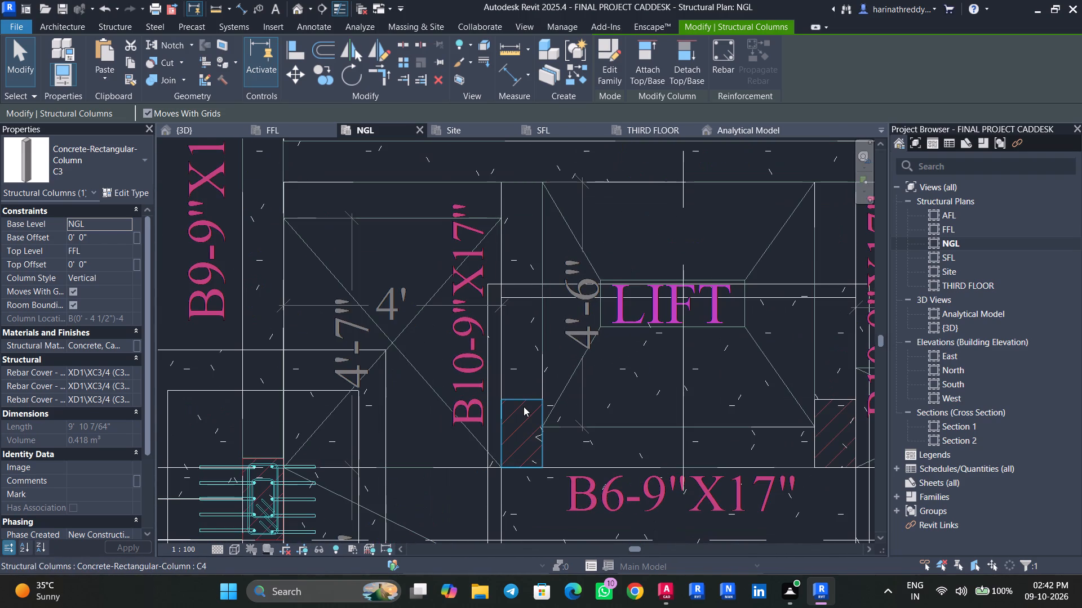
{"action": "key", "text": "Escape"}
{"action": "left_click", "coordinate": [525, 409]}
{"action": "middle_click_drag", "start_coordinate": [617, 396], "coordinate": [416, 363]}
{"action": "key", "text": "Escape"}
{"action": "left_click", "coordinate": [623, 392]}
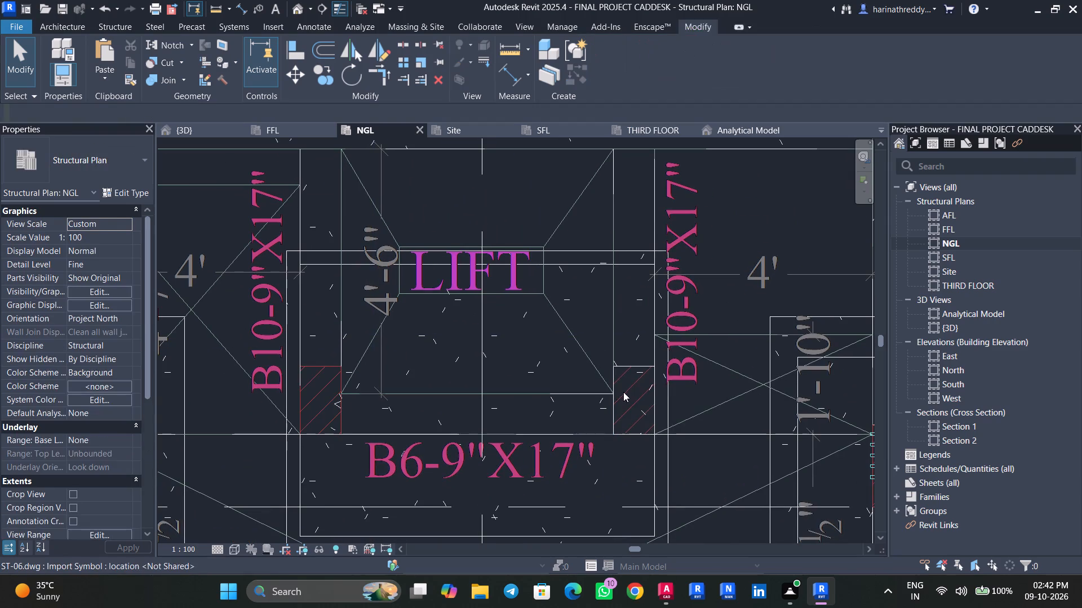
{"action": "key", "text": "Escape"}
{"action": "left_click", "coordinate": [618, 380]}
{"action": "scroll", "coordinate": [557, 370], "scroll_direction": "down", "scroll_amount": 5}
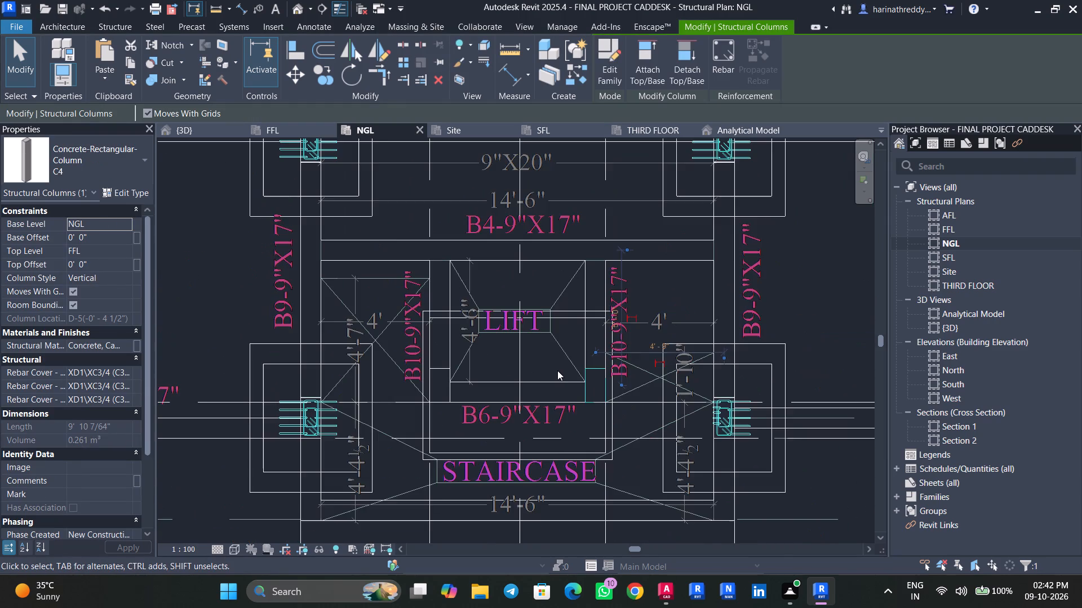
{"action": "scroll", "coordinate": [557, 370], "scroll_direction": "down", "scroll_amount": 1}
{"action": "middle_click_drag", "start_coordinate": [557, 370], "coordinate": [571, 319]}
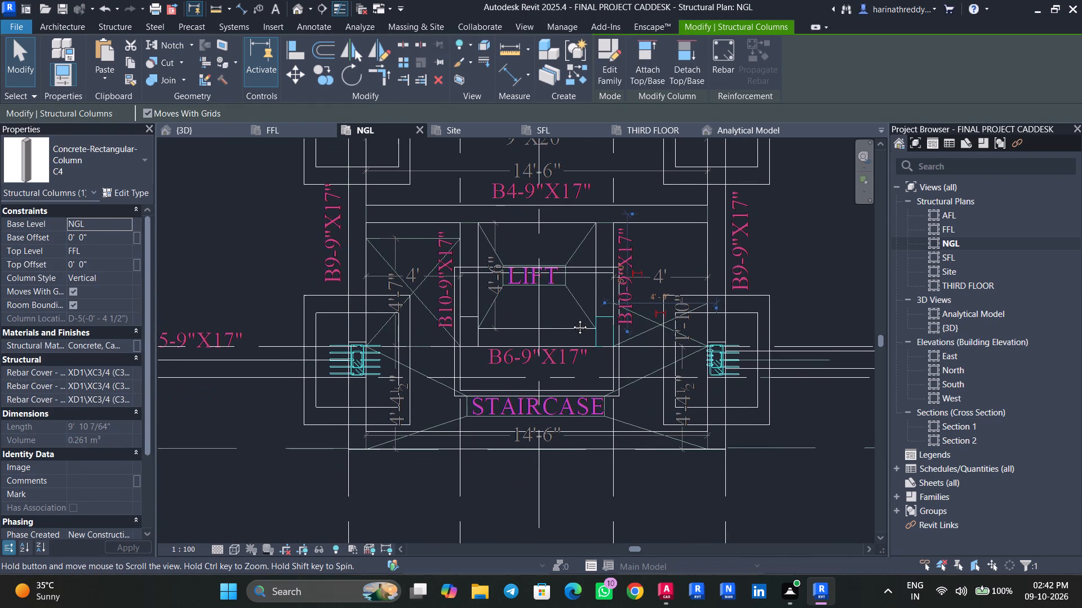
{"action": "middle_click_drag", "start_coordinate": [571, 319], "coordinate": [579, 370]}
{"action": "key", "text": "Escape"}
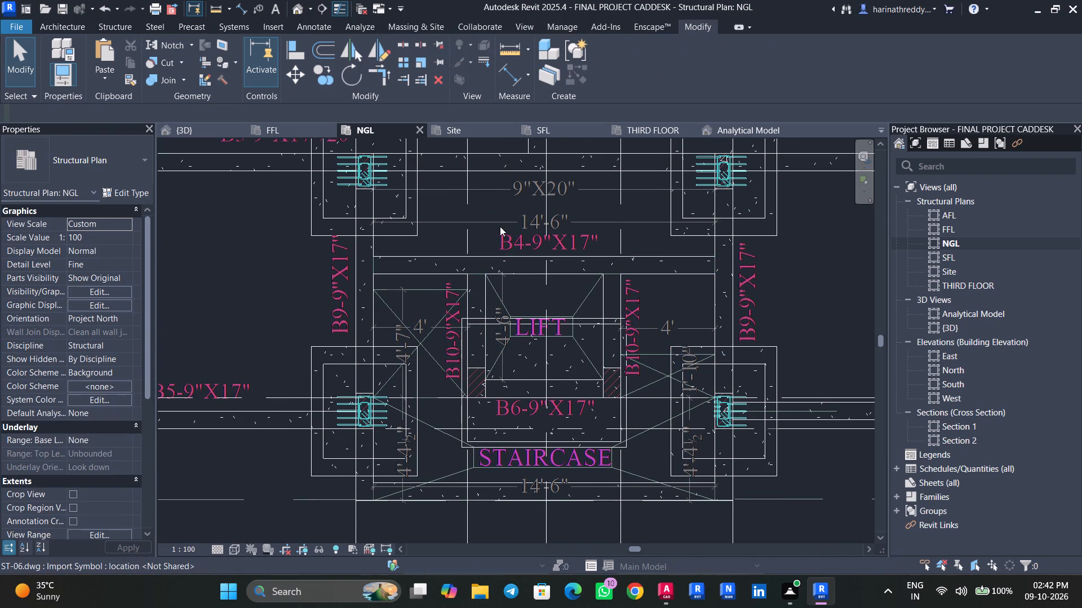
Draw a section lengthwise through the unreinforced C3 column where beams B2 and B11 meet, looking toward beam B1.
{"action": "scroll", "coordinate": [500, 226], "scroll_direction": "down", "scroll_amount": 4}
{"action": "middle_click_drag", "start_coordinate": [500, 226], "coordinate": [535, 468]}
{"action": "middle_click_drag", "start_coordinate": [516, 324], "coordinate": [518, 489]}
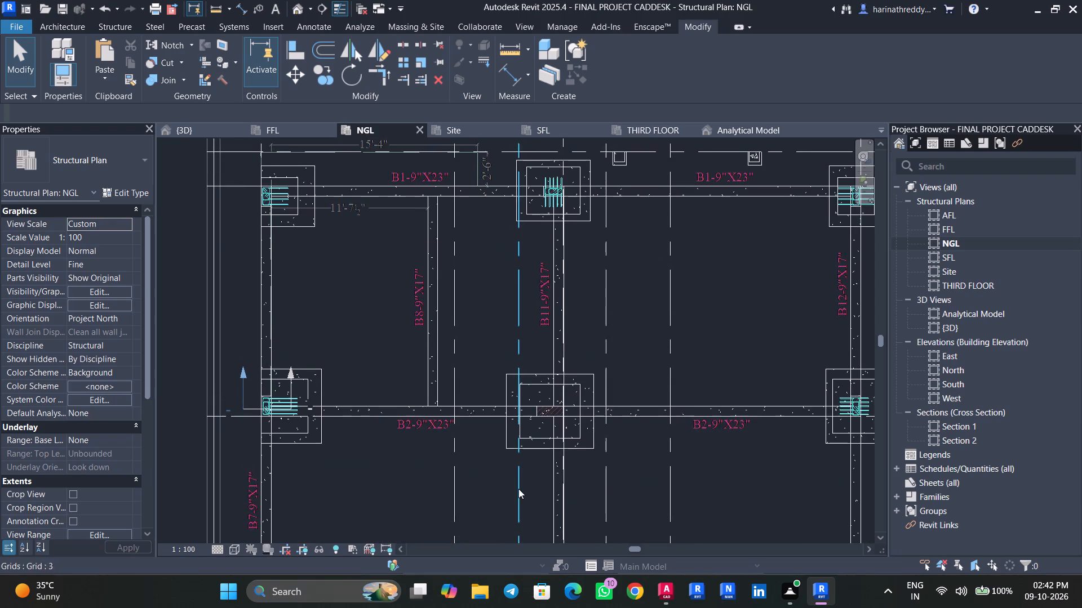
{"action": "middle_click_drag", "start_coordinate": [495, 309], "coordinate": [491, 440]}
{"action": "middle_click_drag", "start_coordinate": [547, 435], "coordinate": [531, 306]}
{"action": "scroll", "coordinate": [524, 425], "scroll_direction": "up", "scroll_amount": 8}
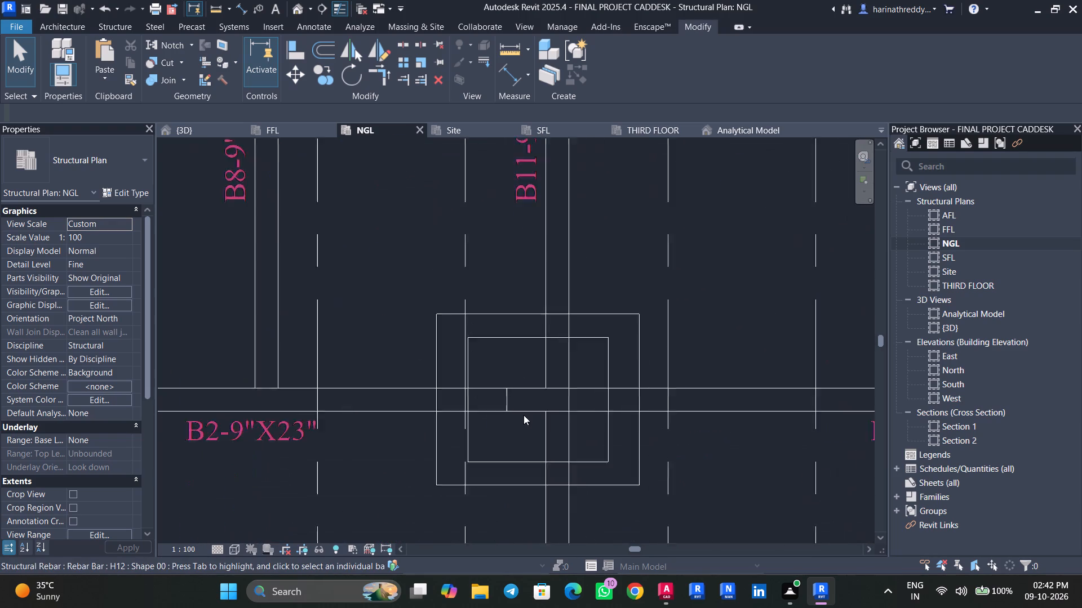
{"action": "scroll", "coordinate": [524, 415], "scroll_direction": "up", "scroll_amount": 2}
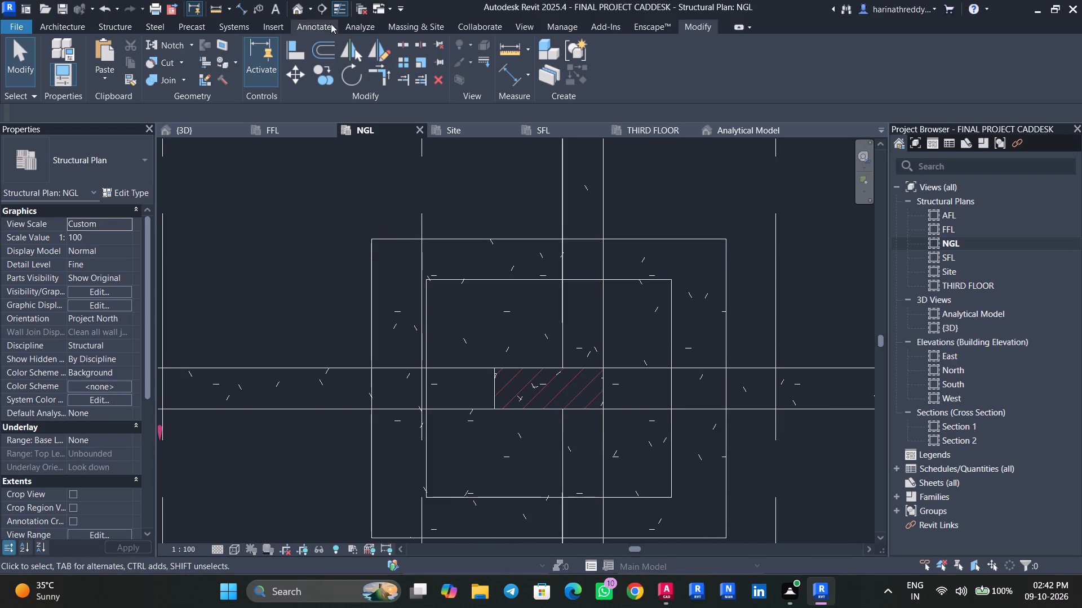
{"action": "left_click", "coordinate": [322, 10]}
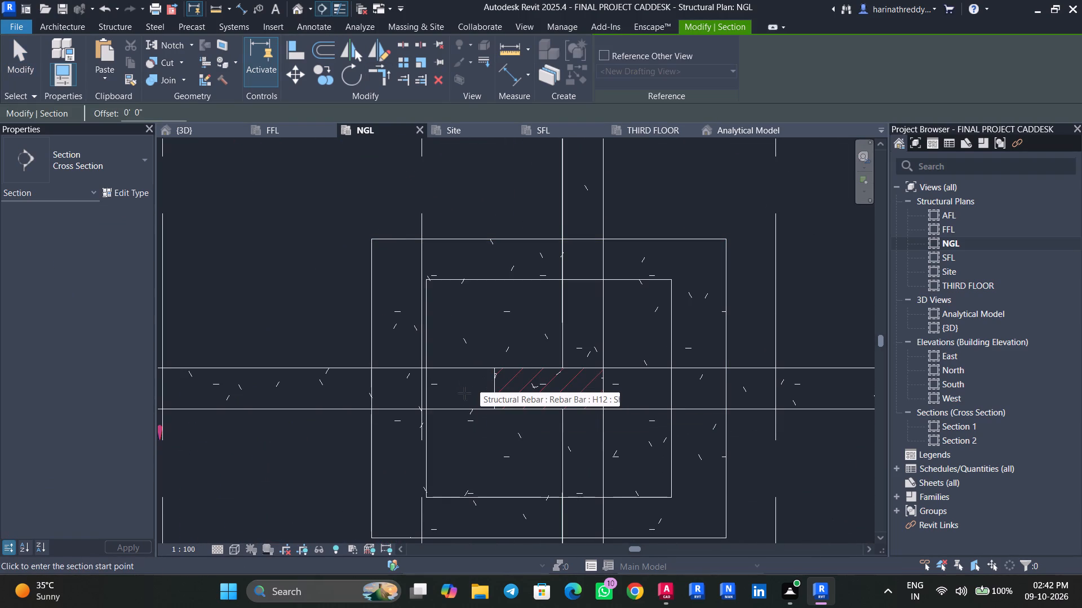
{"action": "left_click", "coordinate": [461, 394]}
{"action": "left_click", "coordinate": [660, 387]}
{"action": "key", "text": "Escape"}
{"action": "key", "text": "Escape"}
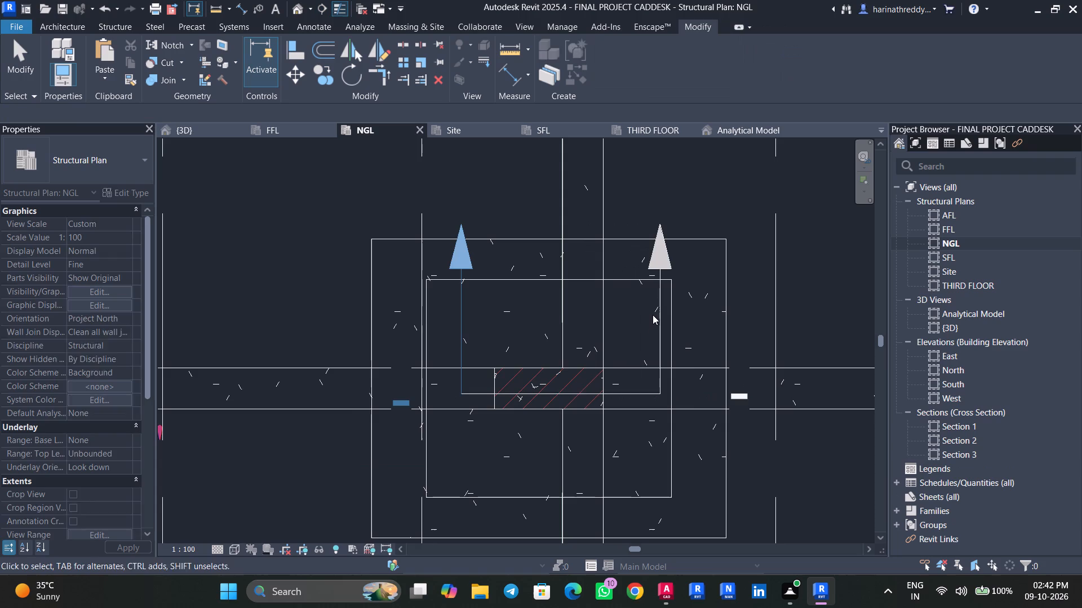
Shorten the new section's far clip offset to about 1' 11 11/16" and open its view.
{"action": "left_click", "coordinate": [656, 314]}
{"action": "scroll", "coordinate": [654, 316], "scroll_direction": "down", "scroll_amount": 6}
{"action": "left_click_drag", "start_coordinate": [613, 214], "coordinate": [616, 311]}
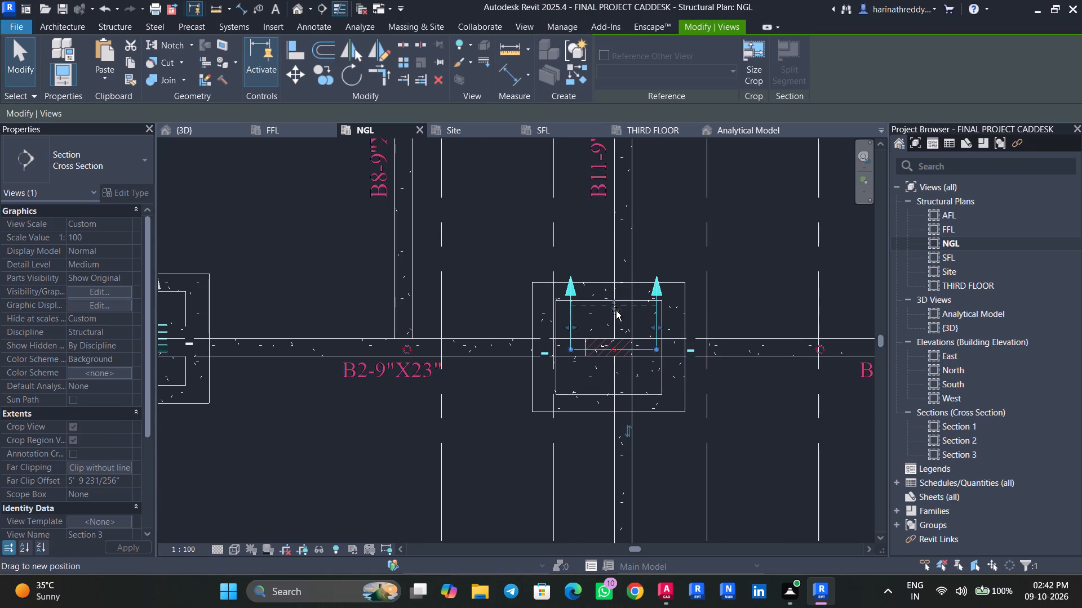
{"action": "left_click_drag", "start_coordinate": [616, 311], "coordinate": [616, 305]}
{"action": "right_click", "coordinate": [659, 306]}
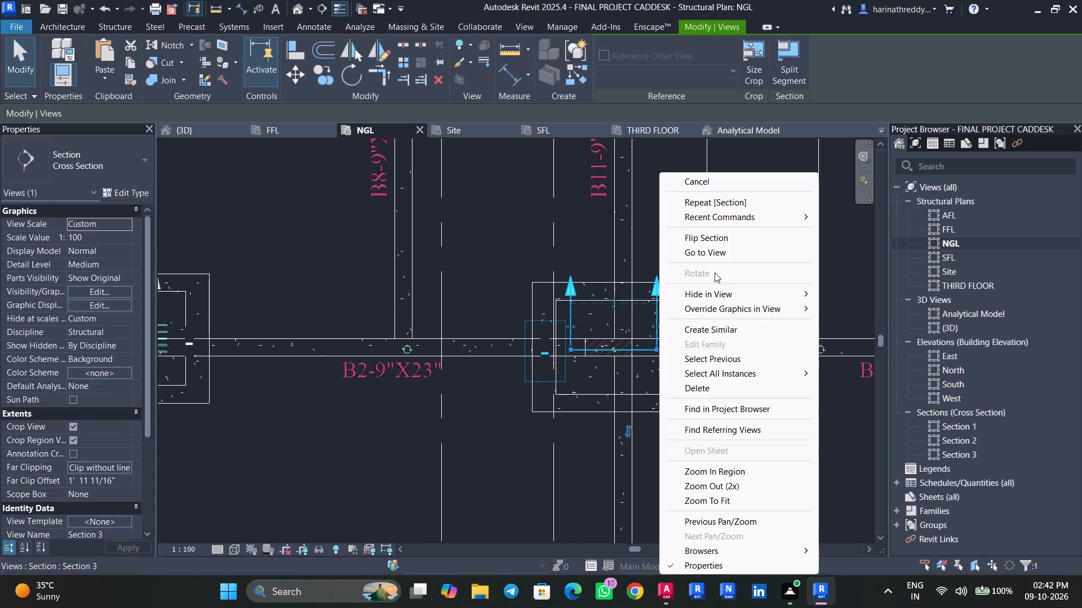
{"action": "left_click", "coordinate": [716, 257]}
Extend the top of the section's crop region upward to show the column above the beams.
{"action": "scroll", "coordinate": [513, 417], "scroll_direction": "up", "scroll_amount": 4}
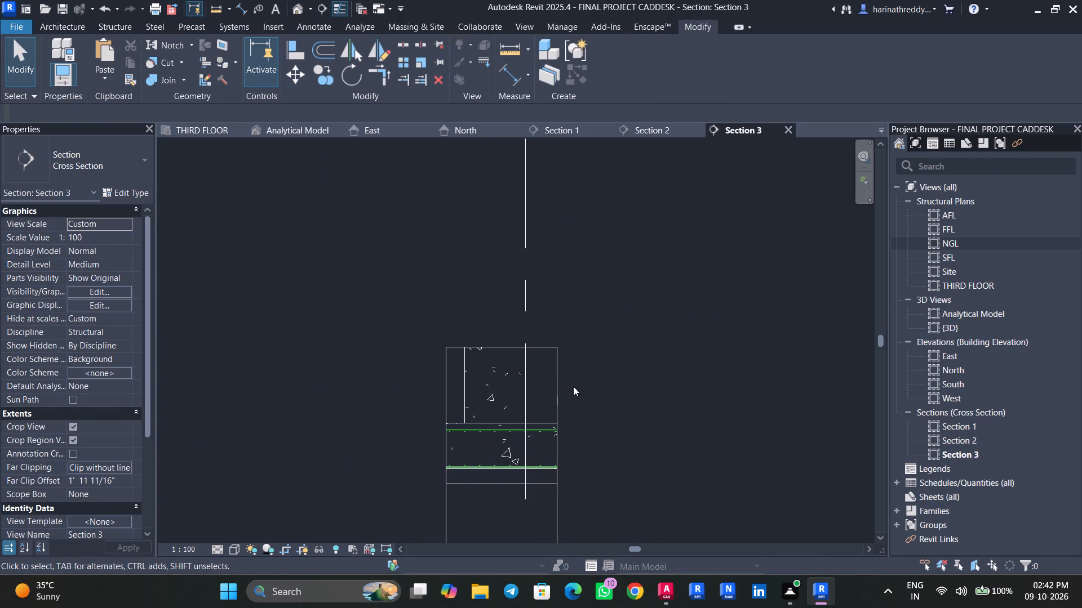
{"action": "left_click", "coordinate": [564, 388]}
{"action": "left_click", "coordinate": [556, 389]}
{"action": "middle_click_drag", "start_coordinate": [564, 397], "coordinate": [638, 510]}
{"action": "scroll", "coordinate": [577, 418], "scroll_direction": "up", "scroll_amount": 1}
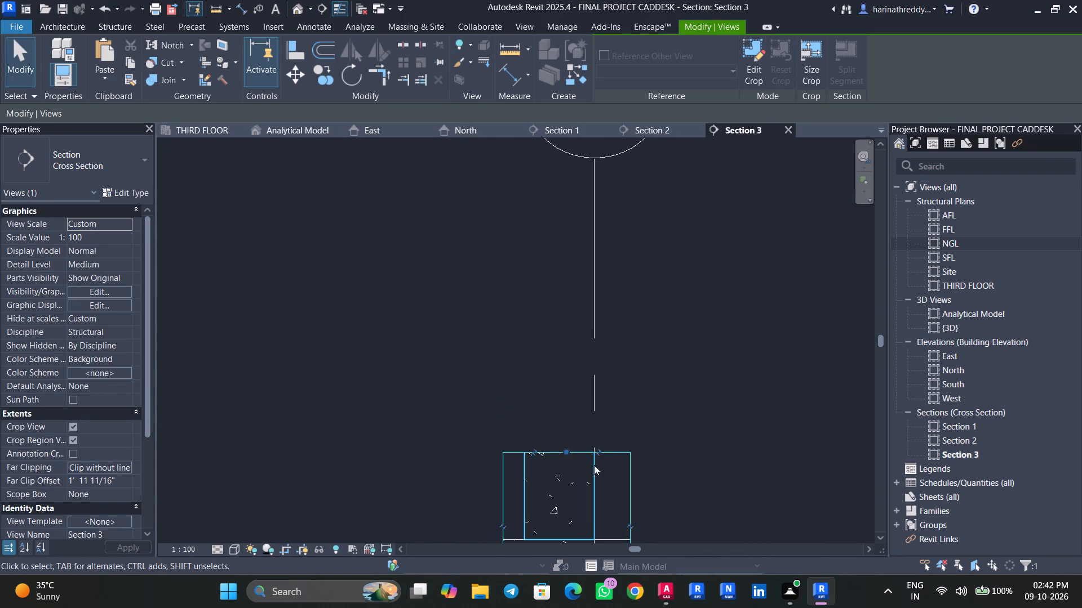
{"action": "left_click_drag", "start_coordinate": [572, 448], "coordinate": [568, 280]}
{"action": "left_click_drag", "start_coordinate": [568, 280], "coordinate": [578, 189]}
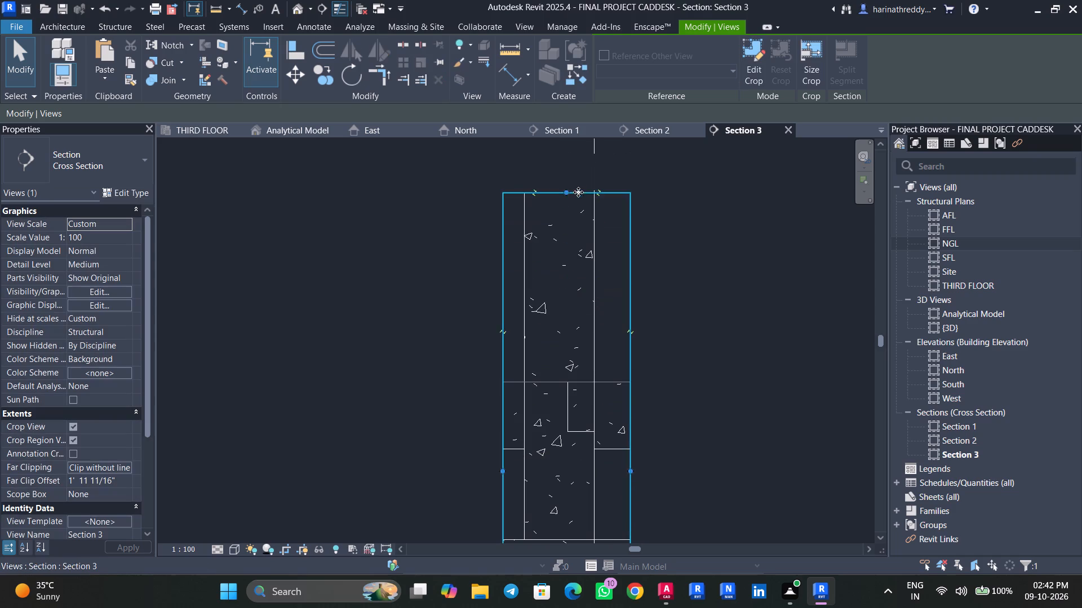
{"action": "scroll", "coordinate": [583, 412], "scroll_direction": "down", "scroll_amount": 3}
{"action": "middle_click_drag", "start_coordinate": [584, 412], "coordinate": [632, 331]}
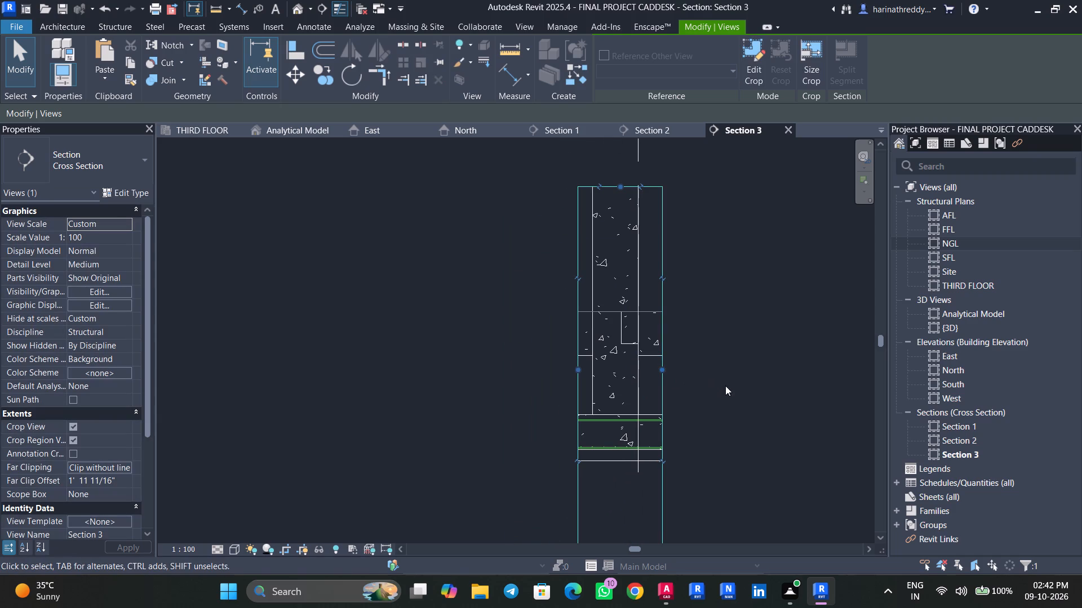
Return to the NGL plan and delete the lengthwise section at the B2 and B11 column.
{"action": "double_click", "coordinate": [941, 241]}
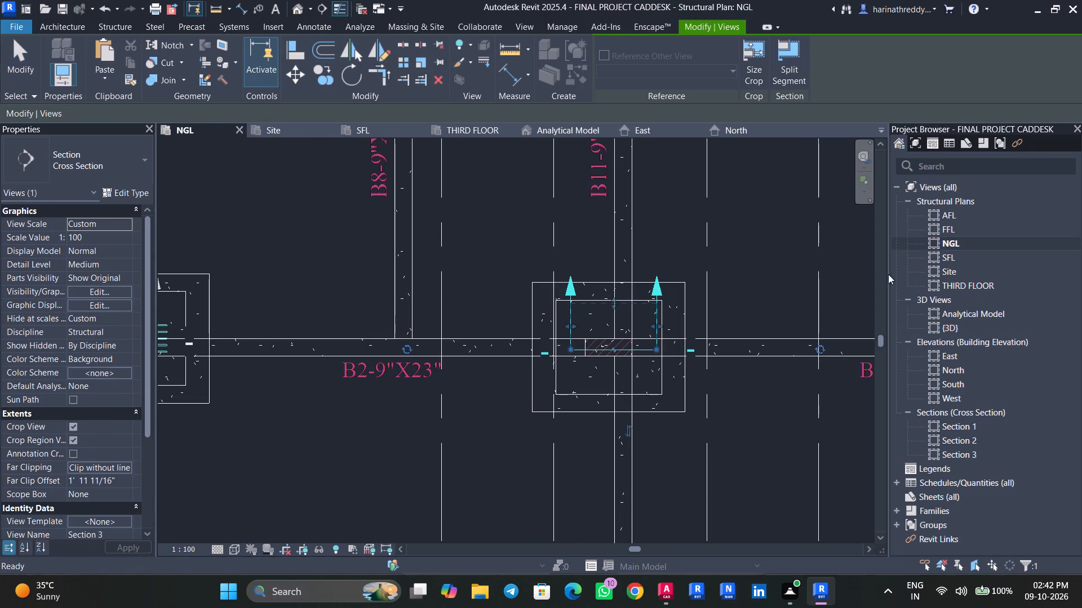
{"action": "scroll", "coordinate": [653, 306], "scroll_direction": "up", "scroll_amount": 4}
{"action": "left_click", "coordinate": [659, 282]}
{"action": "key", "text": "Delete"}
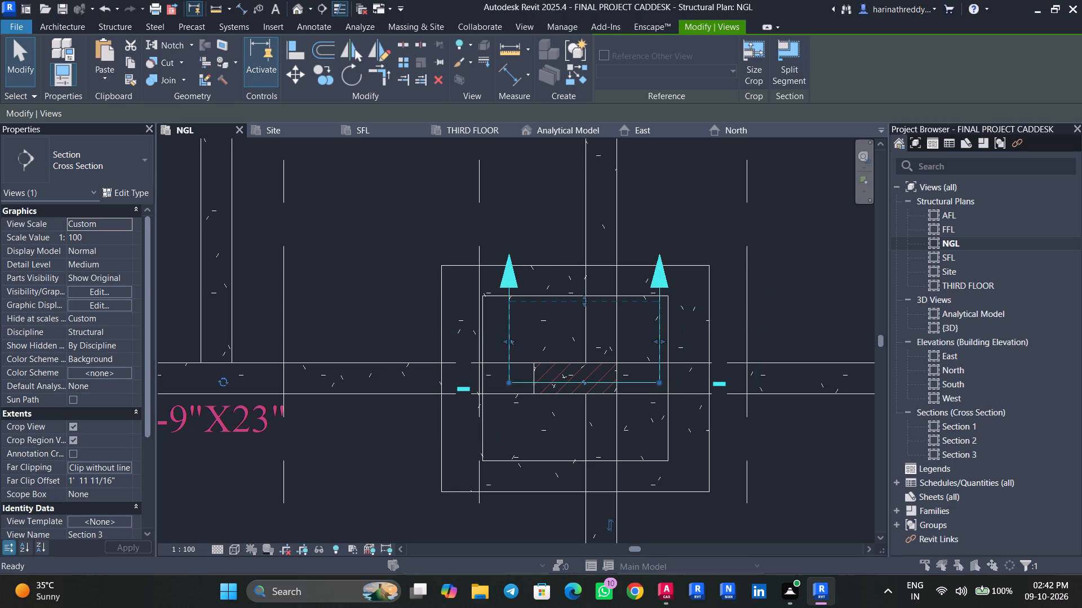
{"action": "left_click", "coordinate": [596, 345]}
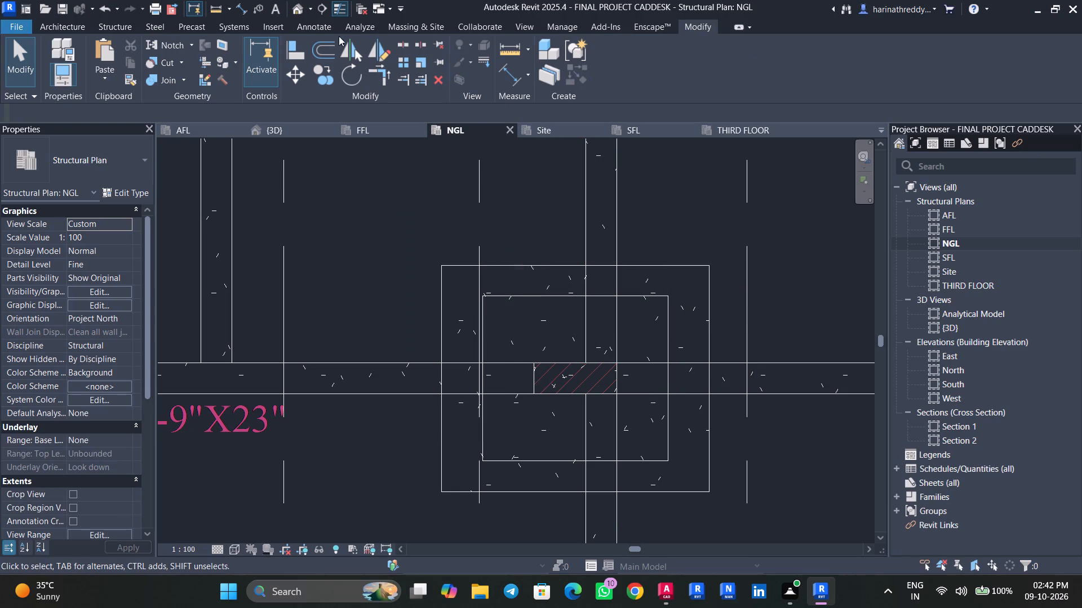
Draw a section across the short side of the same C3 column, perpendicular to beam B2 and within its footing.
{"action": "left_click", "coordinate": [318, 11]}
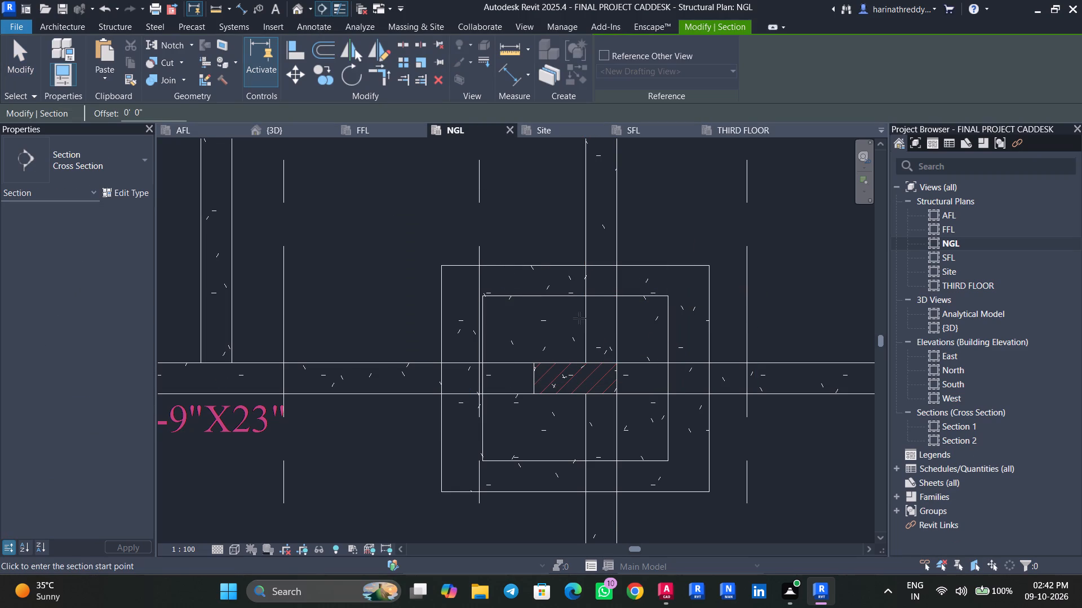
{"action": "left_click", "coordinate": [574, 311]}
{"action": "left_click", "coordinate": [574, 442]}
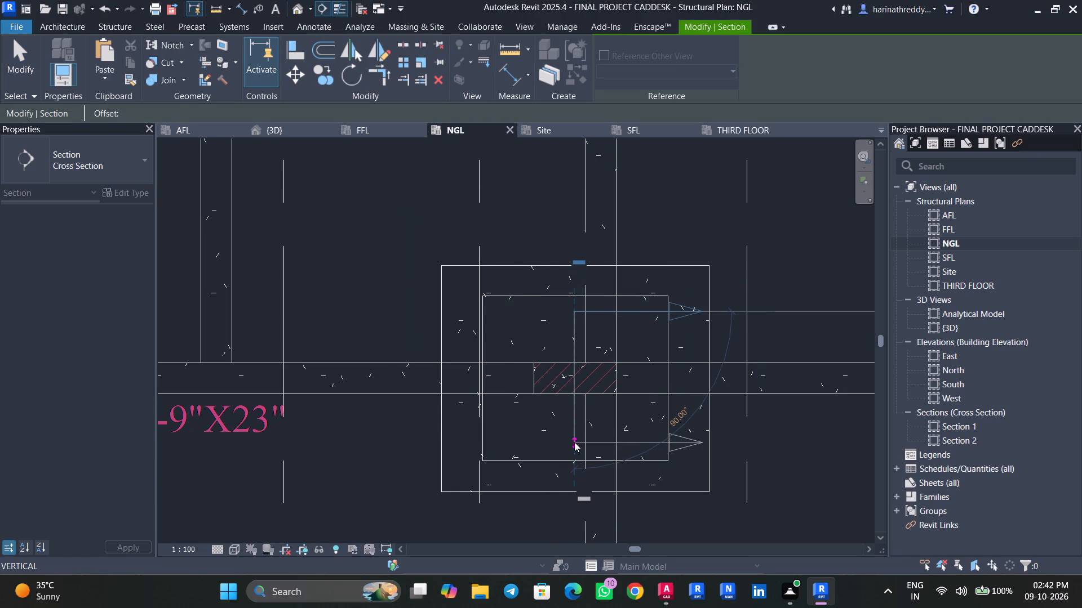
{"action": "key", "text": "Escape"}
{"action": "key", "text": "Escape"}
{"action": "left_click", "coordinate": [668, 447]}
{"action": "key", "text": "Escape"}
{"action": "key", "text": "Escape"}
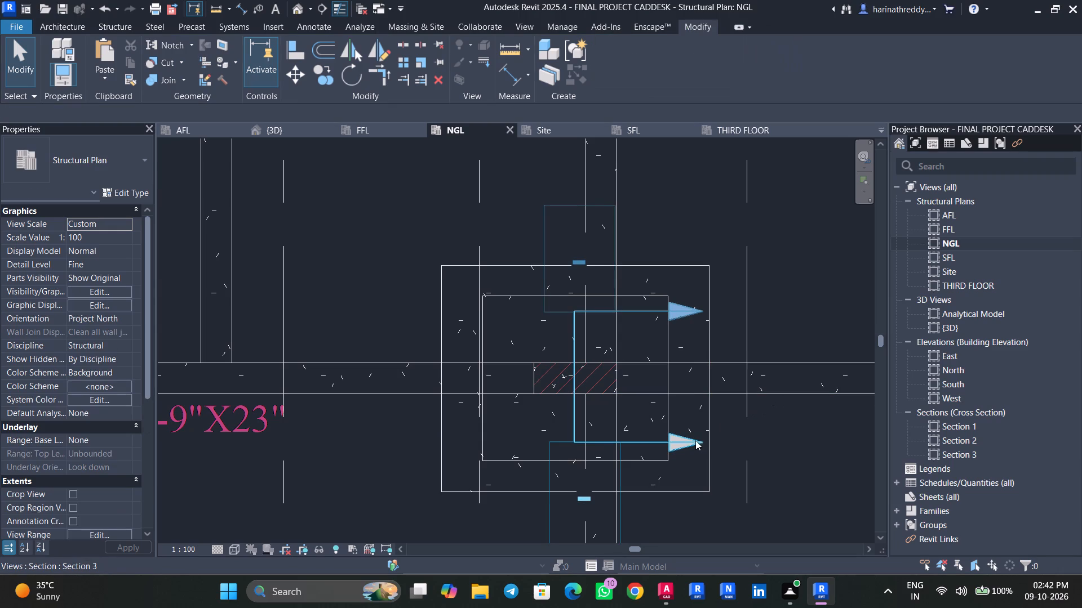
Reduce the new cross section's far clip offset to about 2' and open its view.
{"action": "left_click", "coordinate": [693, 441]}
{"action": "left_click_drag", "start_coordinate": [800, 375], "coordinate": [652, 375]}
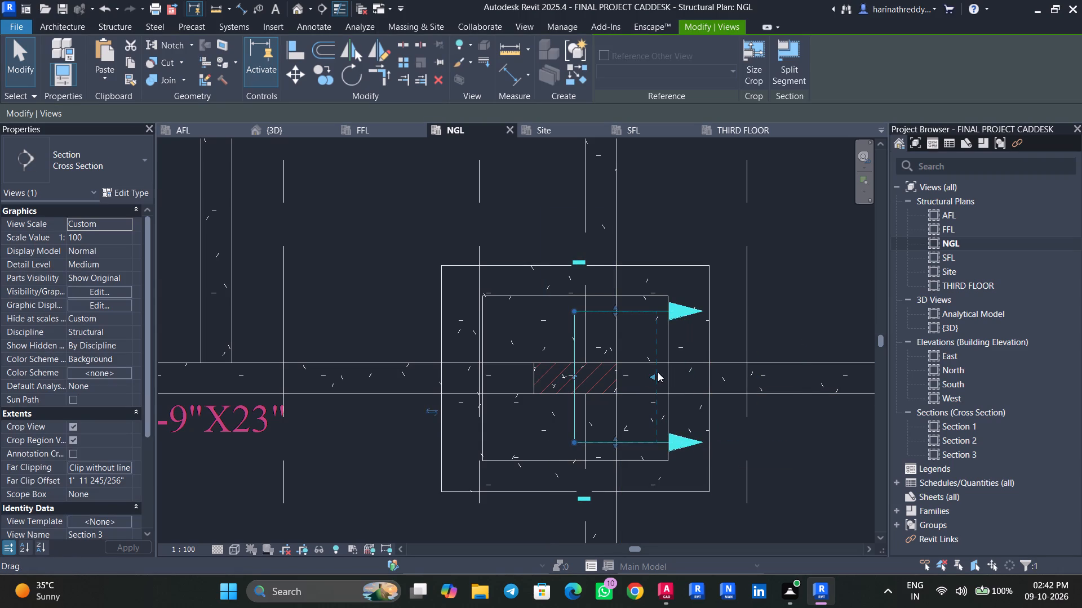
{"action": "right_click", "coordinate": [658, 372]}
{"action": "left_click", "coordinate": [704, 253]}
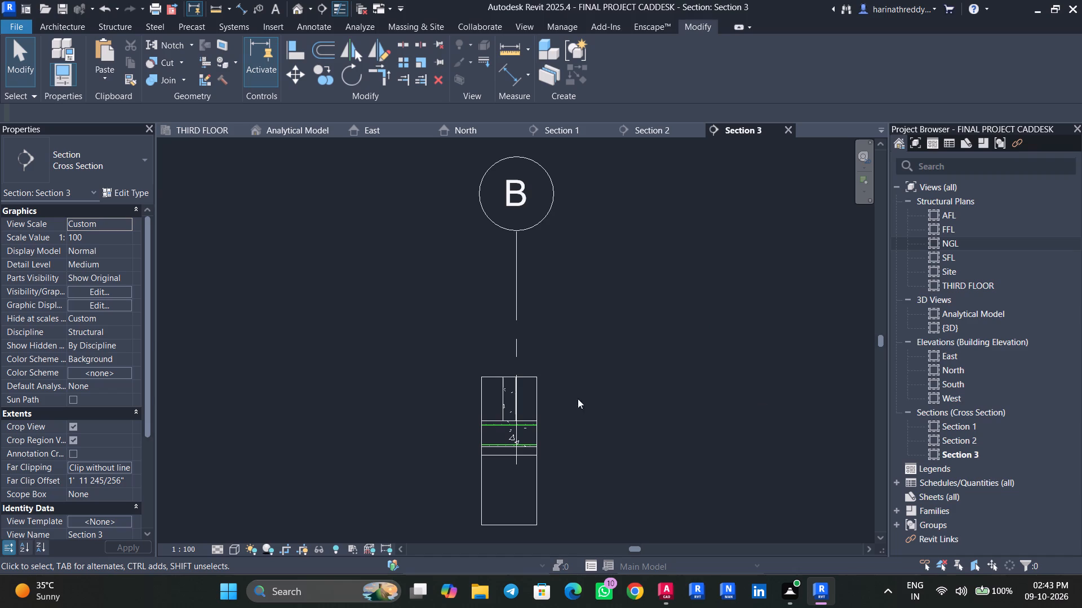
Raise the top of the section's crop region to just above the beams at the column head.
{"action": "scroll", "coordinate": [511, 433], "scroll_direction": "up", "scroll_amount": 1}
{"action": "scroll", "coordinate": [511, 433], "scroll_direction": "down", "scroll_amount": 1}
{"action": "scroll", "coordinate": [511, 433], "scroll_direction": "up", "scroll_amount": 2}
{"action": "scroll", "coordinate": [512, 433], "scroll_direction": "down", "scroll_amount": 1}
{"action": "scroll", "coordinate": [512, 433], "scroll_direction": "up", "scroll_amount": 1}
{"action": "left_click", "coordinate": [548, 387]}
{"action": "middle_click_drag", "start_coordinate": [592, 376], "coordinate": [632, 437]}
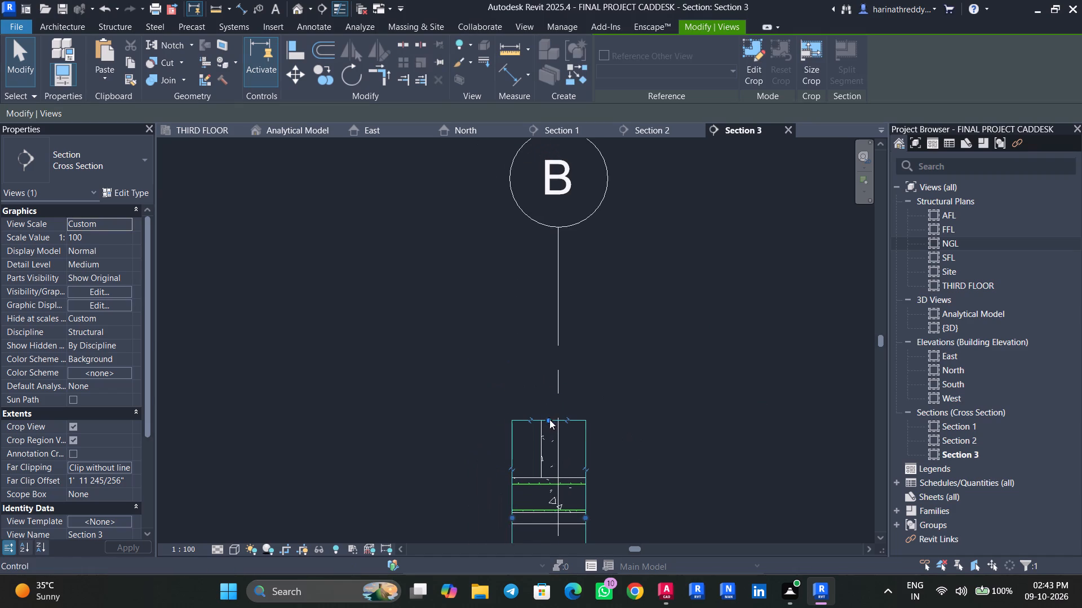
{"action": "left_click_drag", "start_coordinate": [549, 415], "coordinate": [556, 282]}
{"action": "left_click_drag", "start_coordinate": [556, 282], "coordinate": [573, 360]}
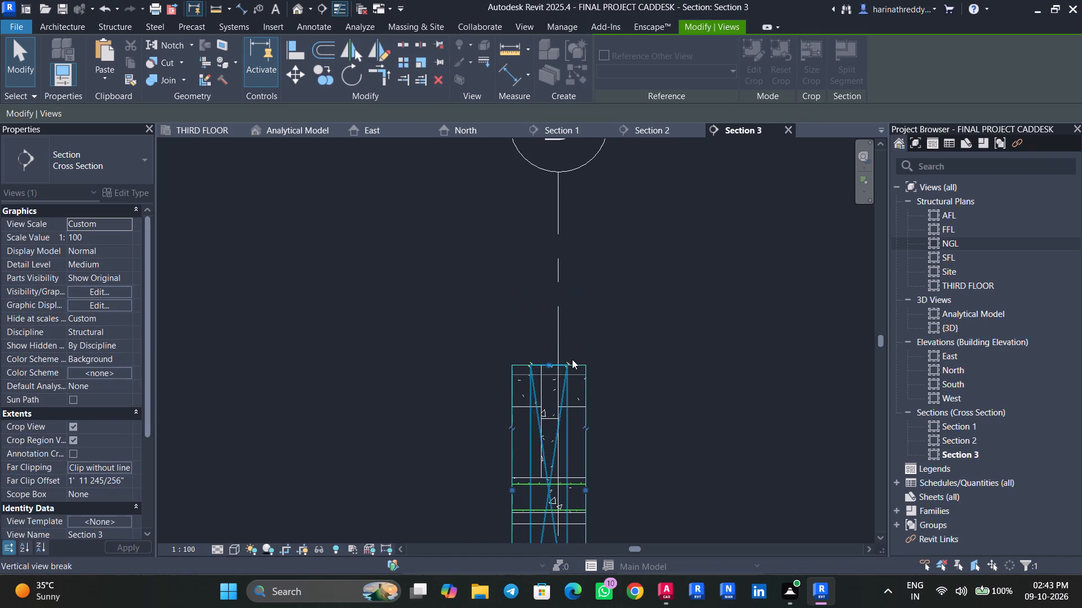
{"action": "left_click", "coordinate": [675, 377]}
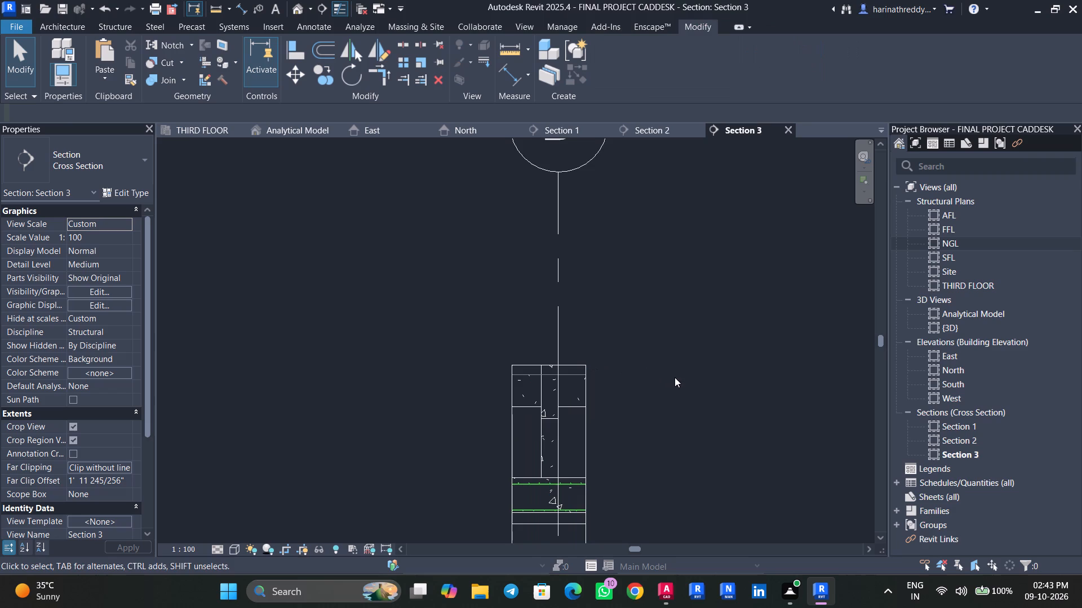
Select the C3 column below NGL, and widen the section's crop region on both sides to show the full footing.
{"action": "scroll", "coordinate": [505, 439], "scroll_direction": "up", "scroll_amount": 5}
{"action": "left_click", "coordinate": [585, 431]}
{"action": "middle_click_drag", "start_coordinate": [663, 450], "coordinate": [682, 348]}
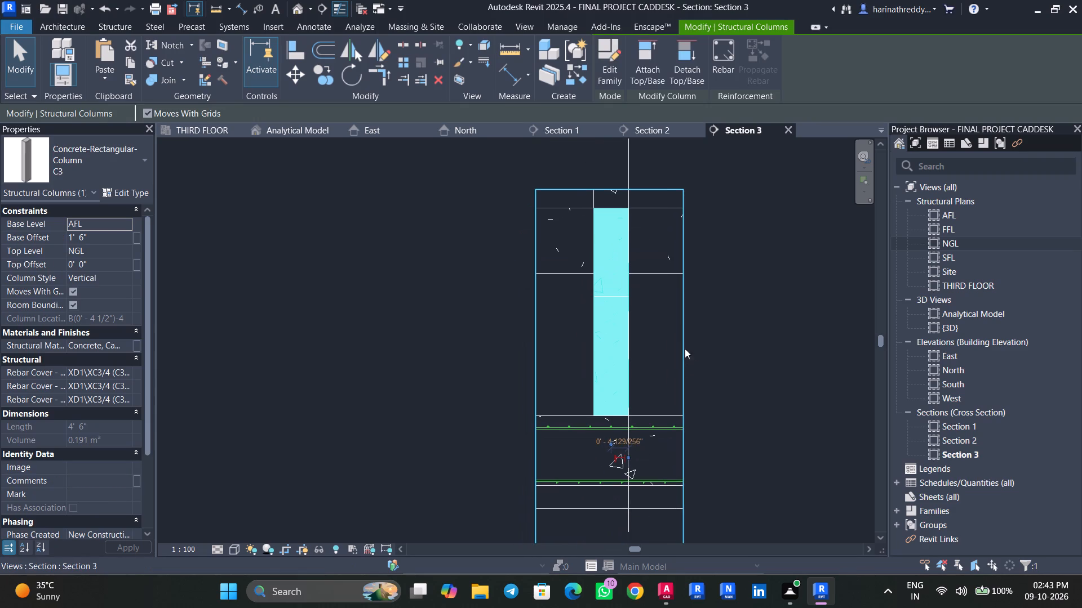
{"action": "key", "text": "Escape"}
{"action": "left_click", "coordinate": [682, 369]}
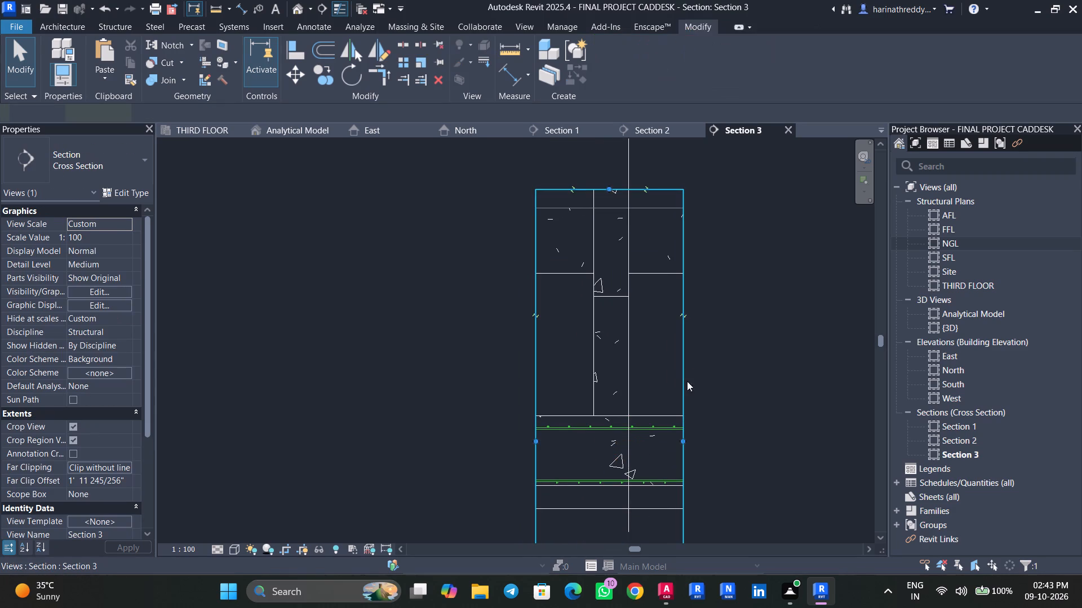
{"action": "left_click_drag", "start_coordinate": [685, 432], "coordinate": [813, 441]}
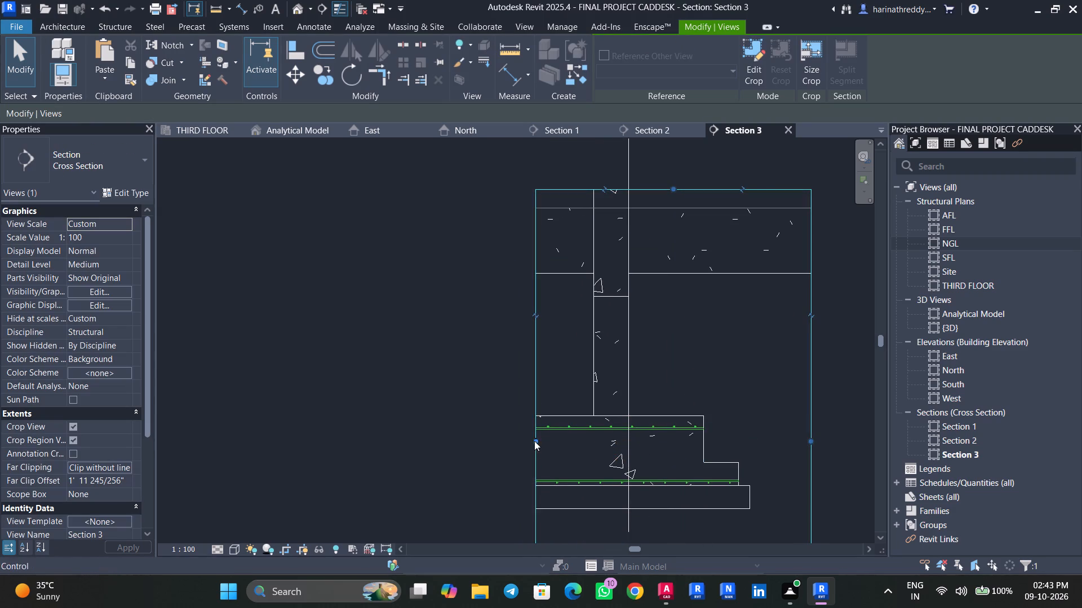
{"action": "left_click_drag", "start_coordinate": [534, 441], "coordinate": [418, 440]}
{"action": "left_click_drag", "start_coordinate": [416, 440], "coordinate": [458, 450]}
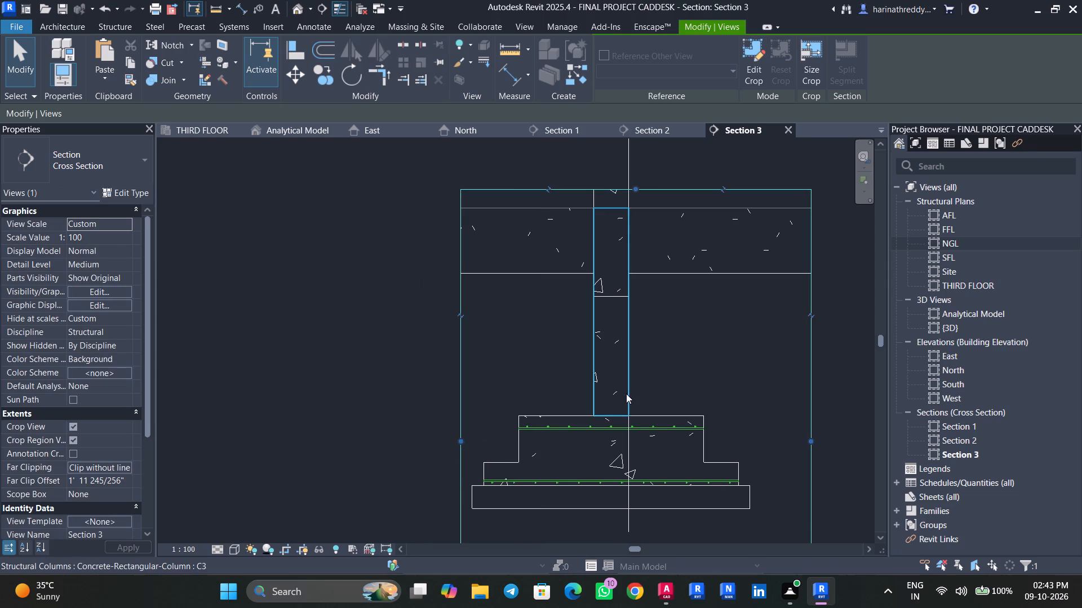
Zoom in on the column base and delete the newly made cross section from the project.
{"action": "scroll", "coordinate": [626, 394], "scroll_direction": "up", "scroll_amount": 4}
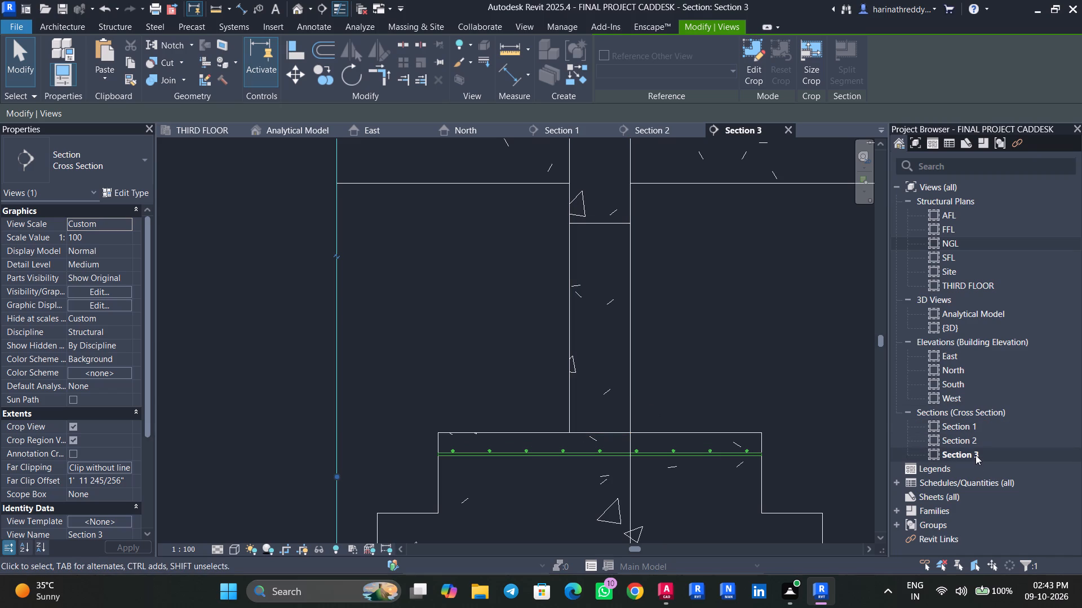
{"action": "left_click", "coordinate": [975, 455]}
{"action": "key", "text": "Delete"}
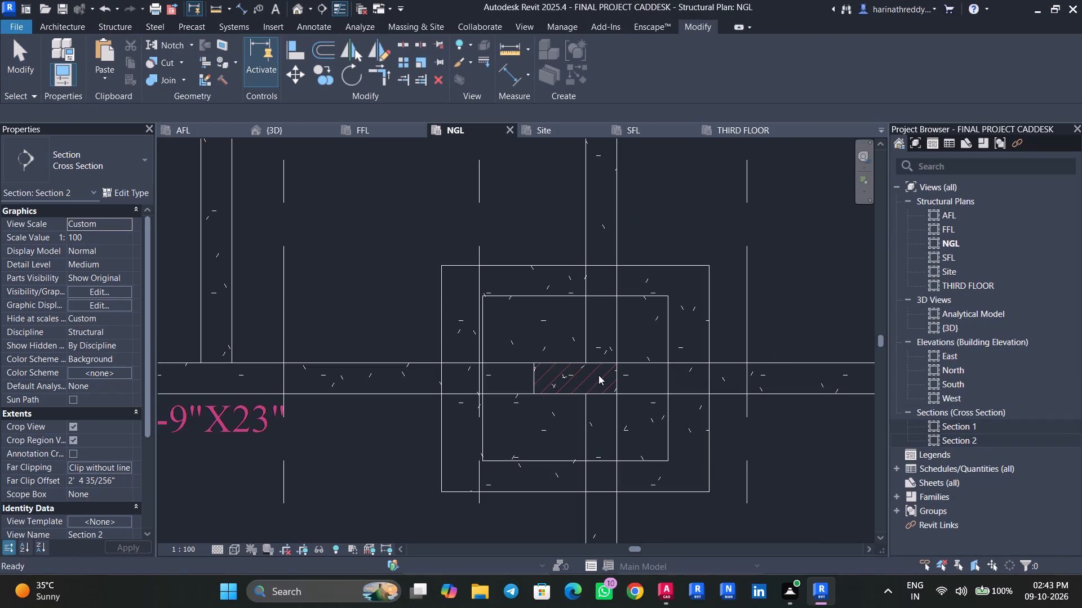
Draw a new cross section along the beam through the C3 column in the NGL plan, facing north.
{"action": "left_click", "coordinate": [321, 12]}
{"action": "left_click", "coordinate": [521, 381]}
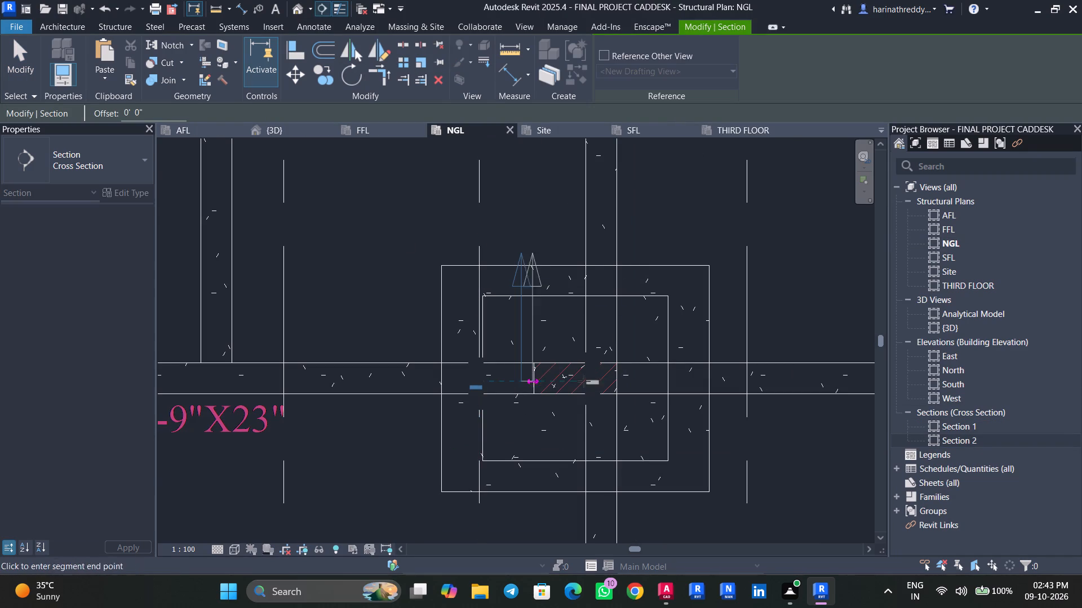
{"action": "left_click", "coordinate": [641, 380]}
{"action": "key", "text": "Escape"}
{"action": "key", "text": "Escape"}
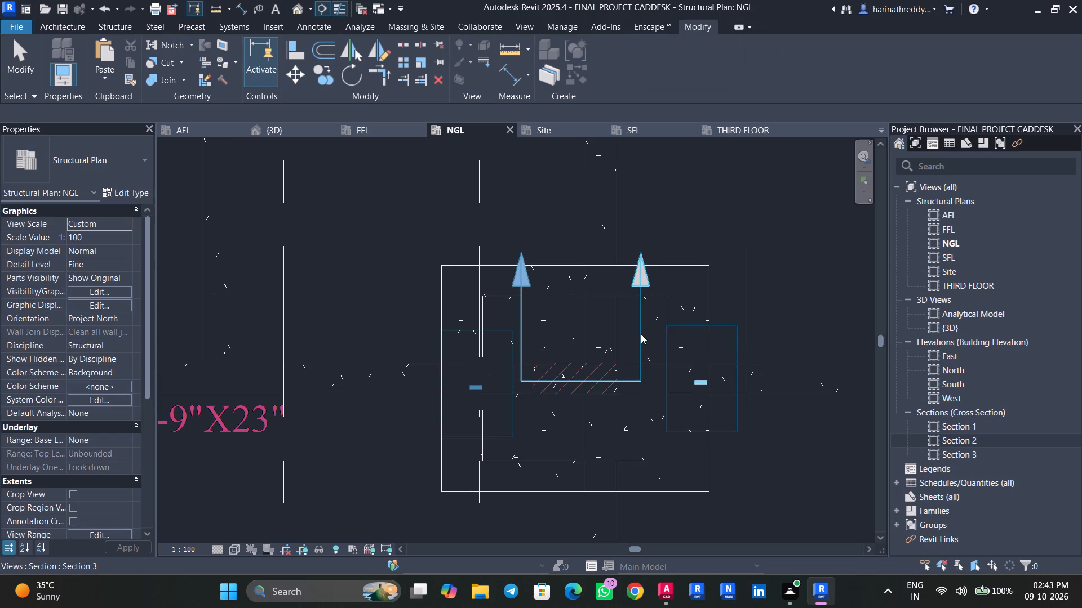
Reduce the new section's far clip offset to about 1' 11" and open its view.
{"action": "left_click", "coordinate": [640, 327]}
{"action": "left_click_drag", "start_coordinate": [584, 161], "coordinate": [584, 283]}
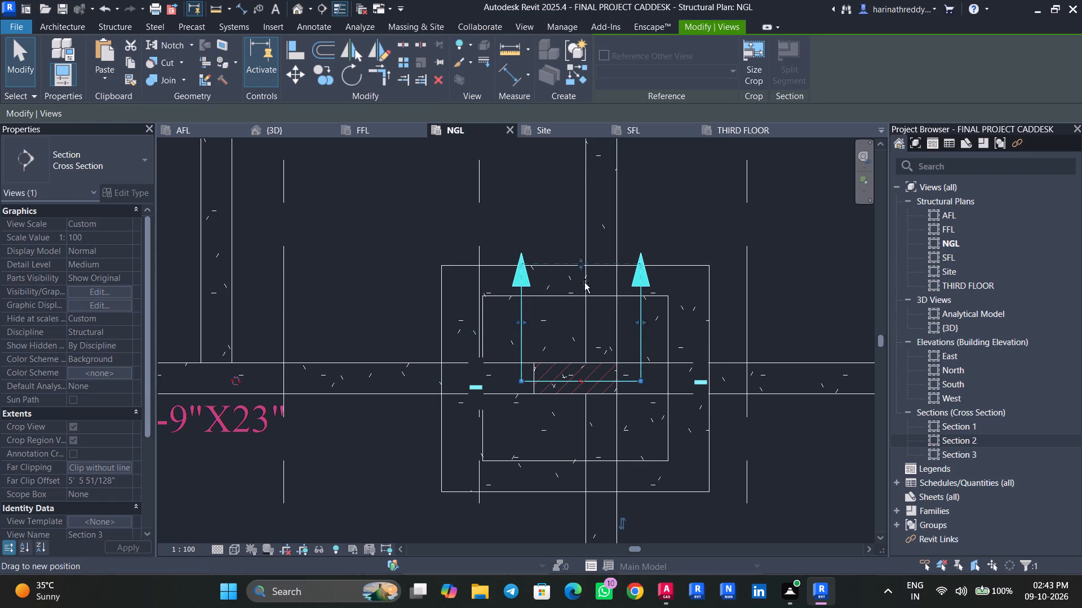
{"action": "left_click_drag", "start_coordinate": [584, 283], "coordinate": [585, 307]}
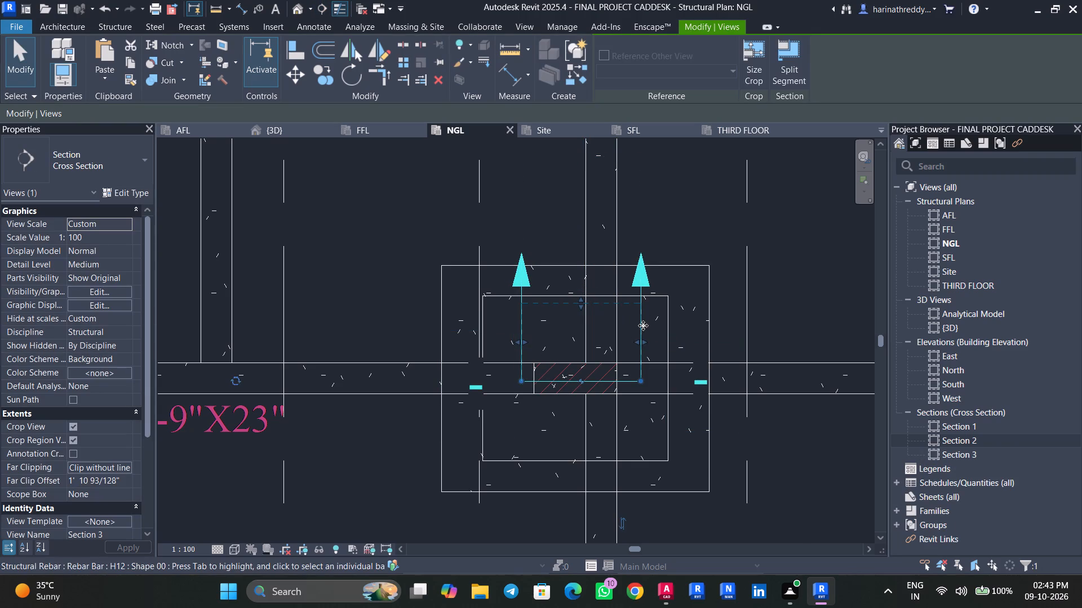
{"action": "right_click", "coordinate": [643, 325]}
{"action": "left_click", "coordinate": [706, 258]}
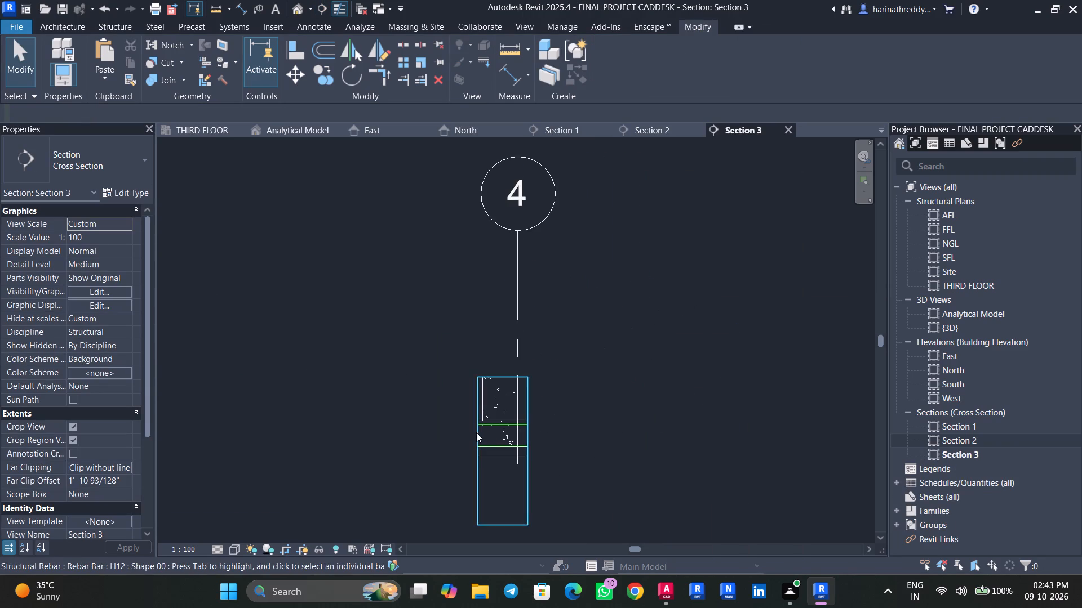
Extend the section's crop region up past the NGL beams and widen it on both sides to show the full footing.
{"action": "scroll", "coordinate": [482, 431], "scroll_direction": "up", "scroll_amount": 5}
{"action": "left_click", "coordinate": [467, 418]}
{"action": "middle_click_drag", "start_coordinate": [505, 372], "coordinate": [531, 474]}
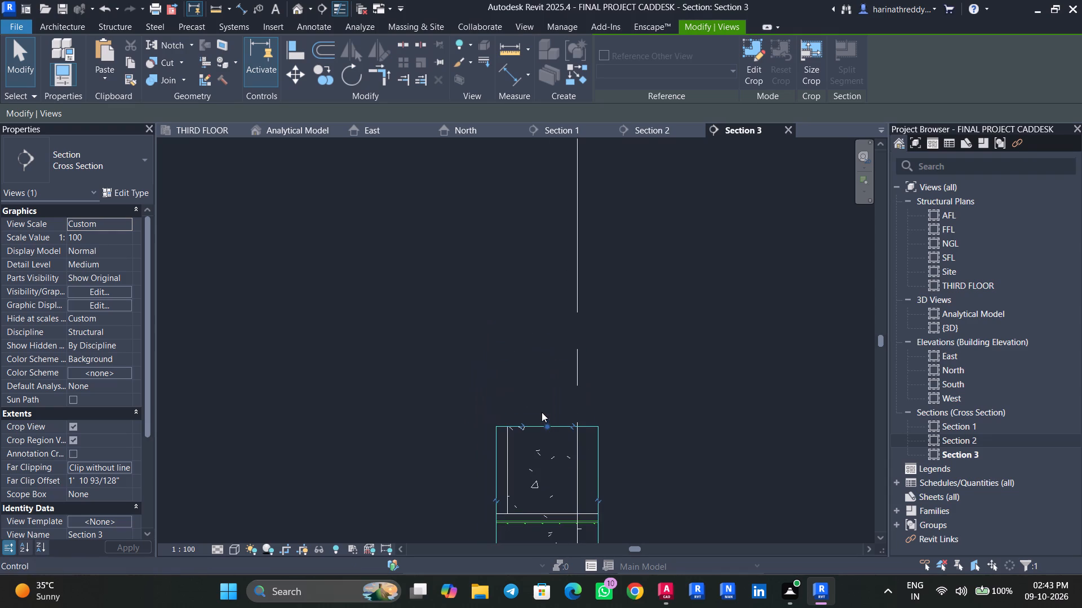
{"action": "left_click_drag", "start_coordinate": [543, 419], "coordinate": [544, 231]}
{"action": "left_click", "coordinate": [531, 418]}
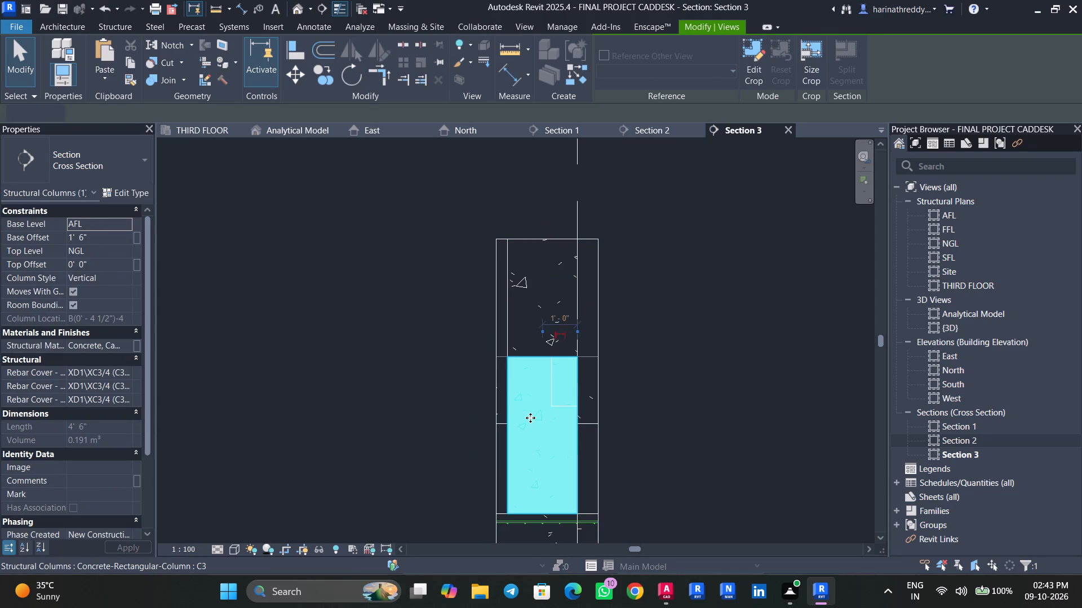
{"action": "scroll", "coordinate": [530, 418], "scroll_direction": "down", "scroll_amount": 3}
{"action": "middle_click_drag", "start_coordinate": [529, 417], "coordinate": [564, 370]}
{"action": "key", "text": "Escape"}
{"action": "key", "text": "Escape"}
{"action": "left_click", "coordinate": [539, 413]}
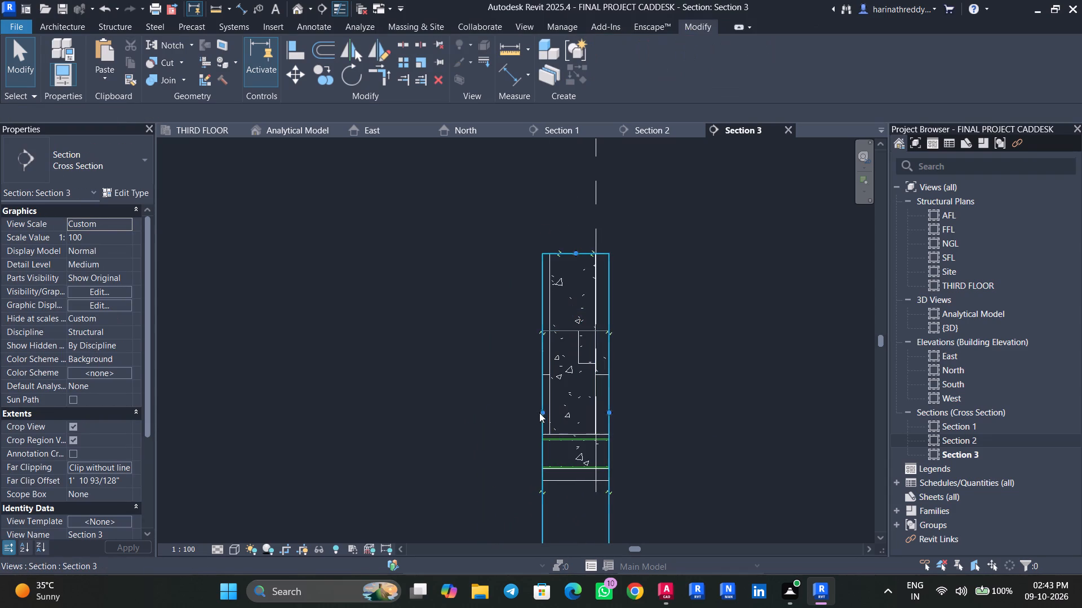
{"action": "left_click_drag", "start_coordinate": [540, 419], "coordinate": [480, 421]}
{"action": "left_click_drag", "start_coordinate": [610, 408], "coordinate": [682, 410]}
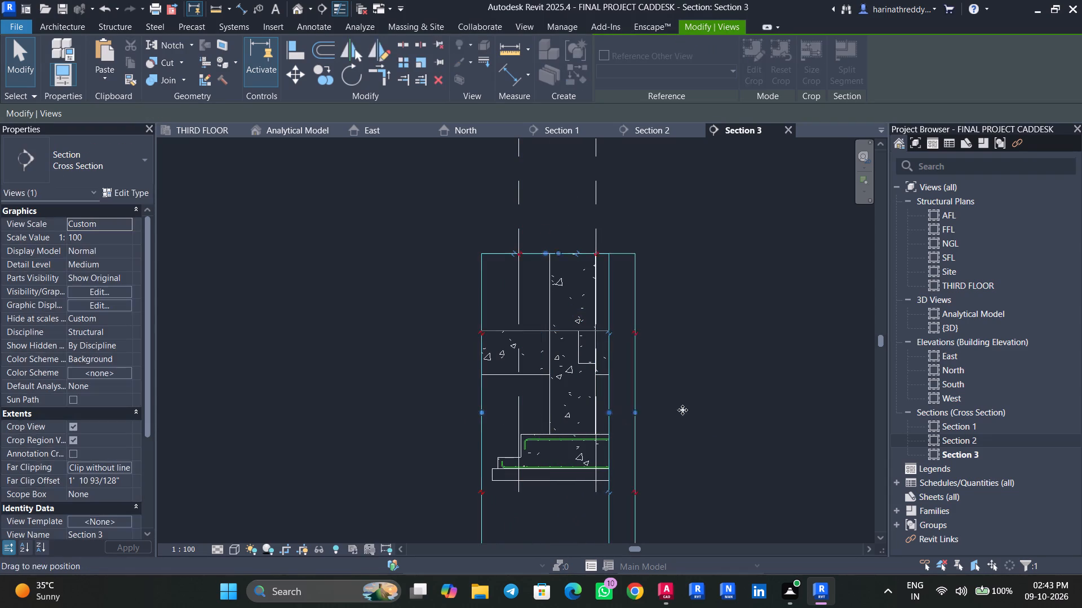
{"action": "left_click_drag", "start_coordinate": [682, 410], "coordinate": [711, 416]}
Select the C3 column below NGL and check its bars and ties in the AutoCAD column reinforcement schedule.
{"action": "scroll", "coordinate": [608, 444], "scroll_direction": "up", "scroll_amount": 5}
{"action": "left_click", "coordinate": [558, 396]}
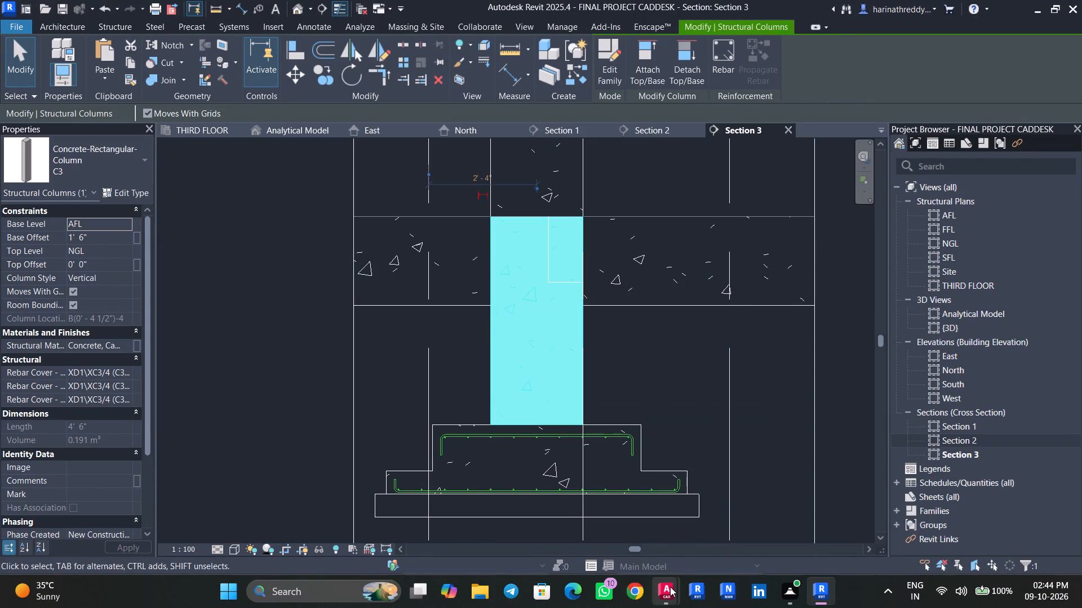
{"action": "left_click", "coordinate": [825, 538]}
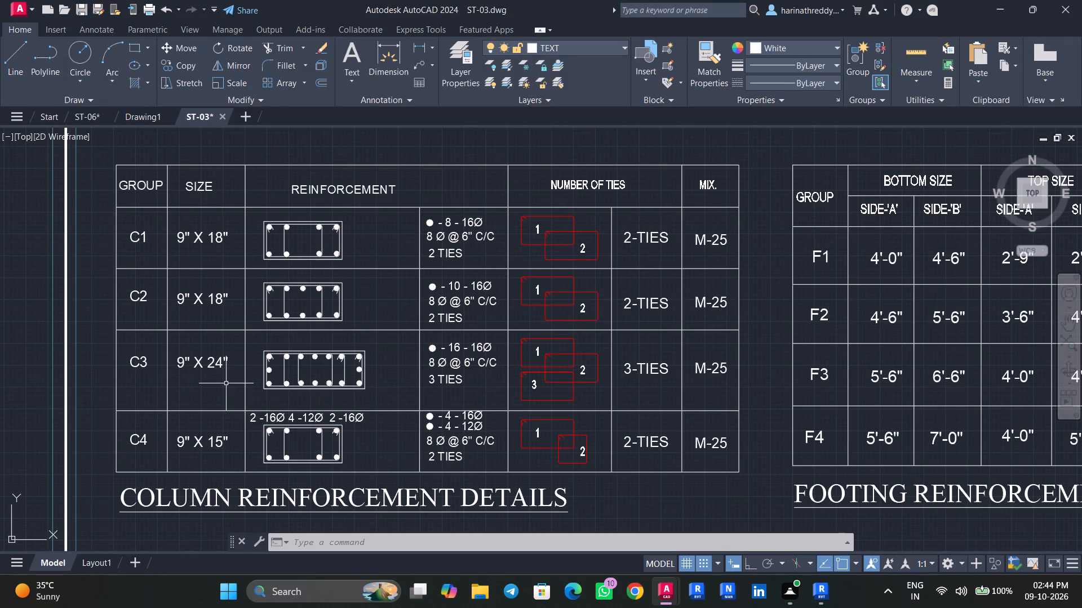
{"action": "scroll", "coordinate": [376, 375], "scroll_direction": "up", "scroll_amount": 1}
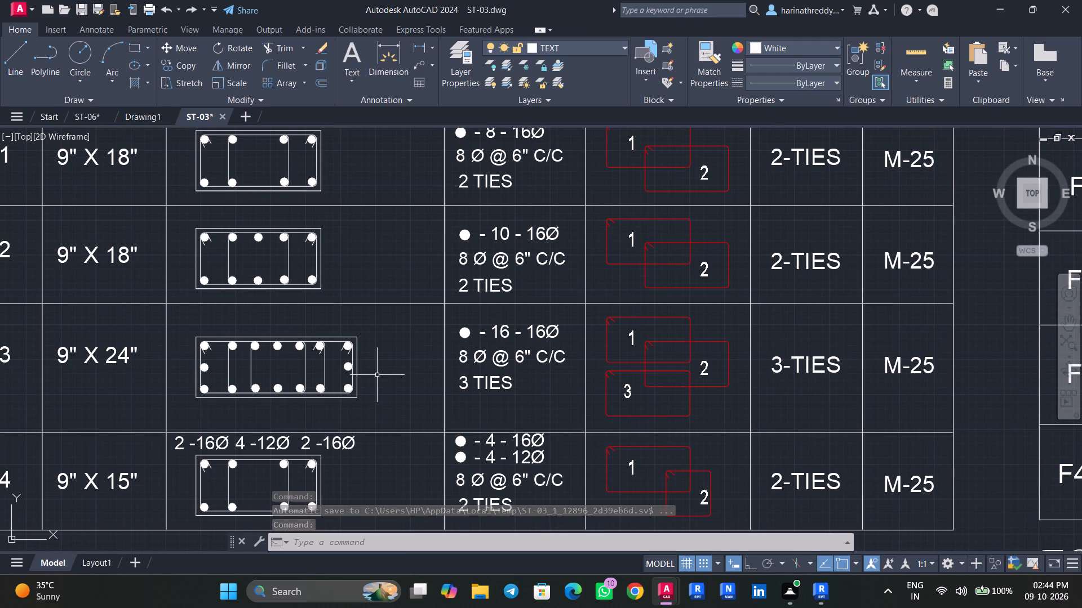
{"action": "left_click", "coordinate": [831, 596]}
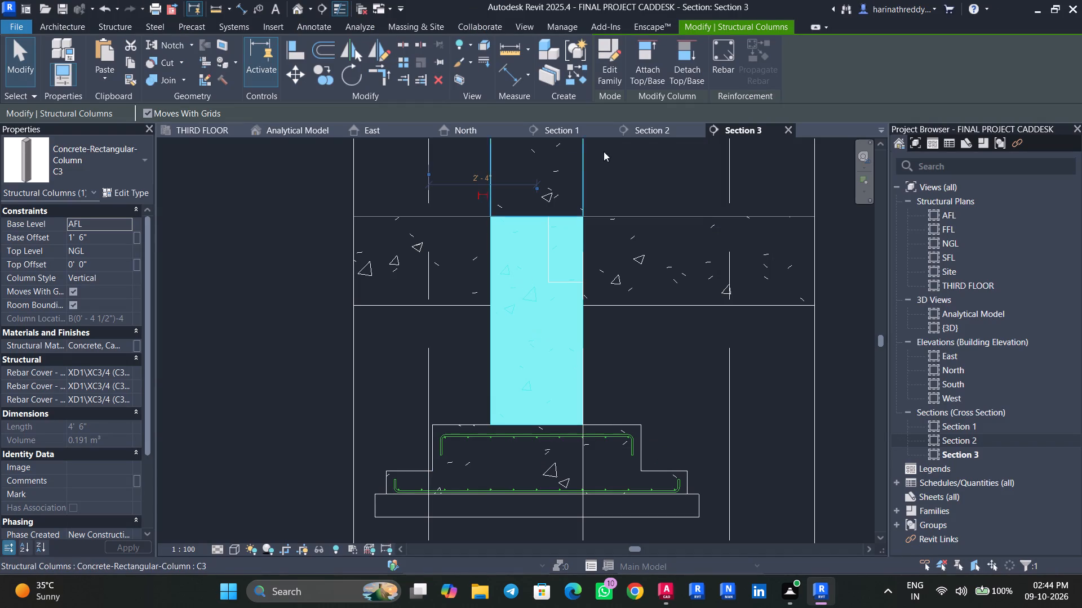
Start a sketched rebar hosted by the C3 column, using bar type H16.
{"action": "left_click", "coordinate": [739, 73]}
{"action": "left_click", "coordinate": [720, 70]}
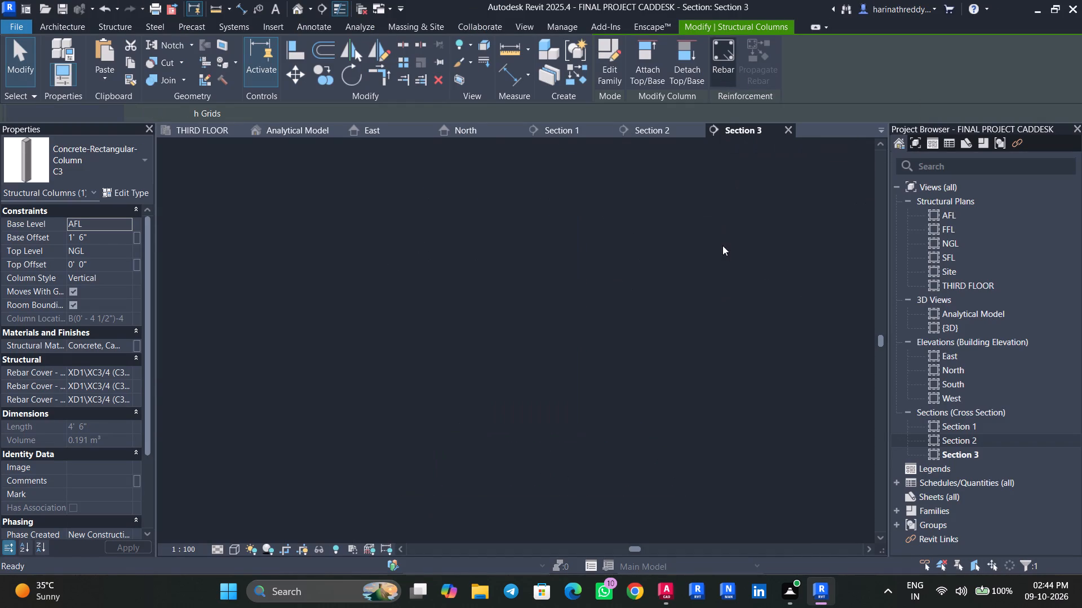
{"action": "scroll", "coordinate": [759, 268], "scroll_direction": "up", "scroll_amount": 2}
{"action": "scroll", "coordinate": [759, 268], "scroll_direction": "down", "scroll_amount": 1}
{"action": "scroll", "coordinate": [759, 268], "scroll_direction": "up", "scroll_amount": 6}
{"action": "left_click", "coordinate": [776, 198]}
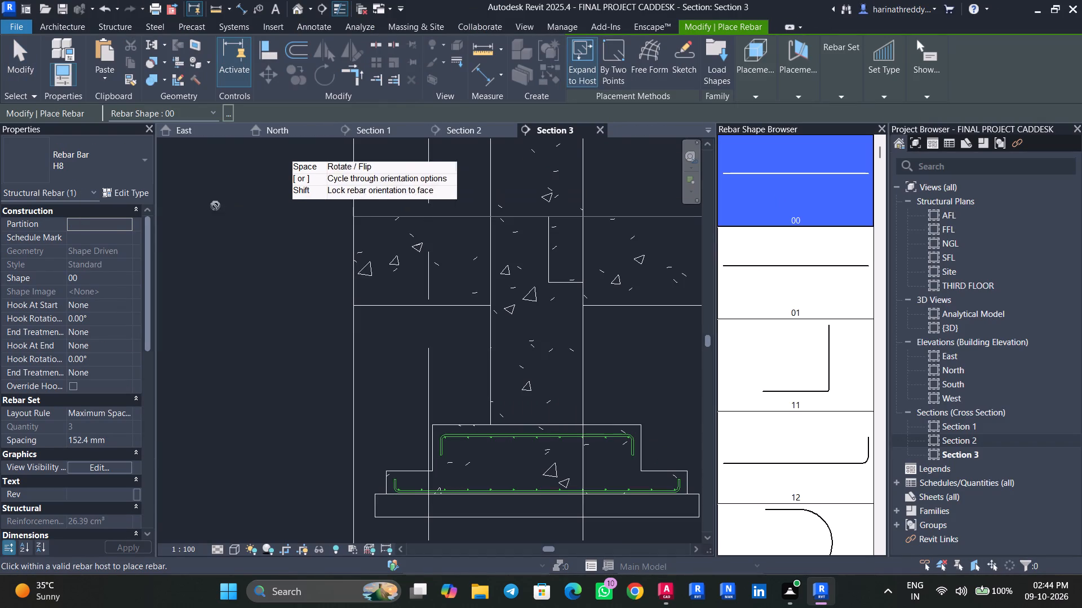
{"action": "left_click", "coordinate": [101, 177]}
{"action": "left_click", "coordinate": [63, 295]}
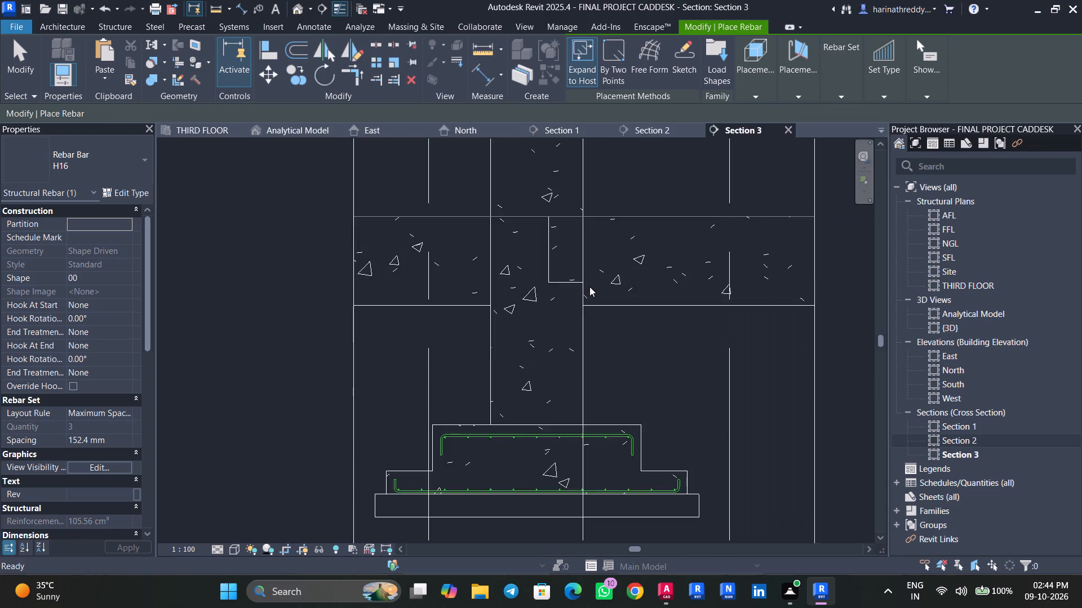
{"action": "left_click", "coordinate": [689, 63]}
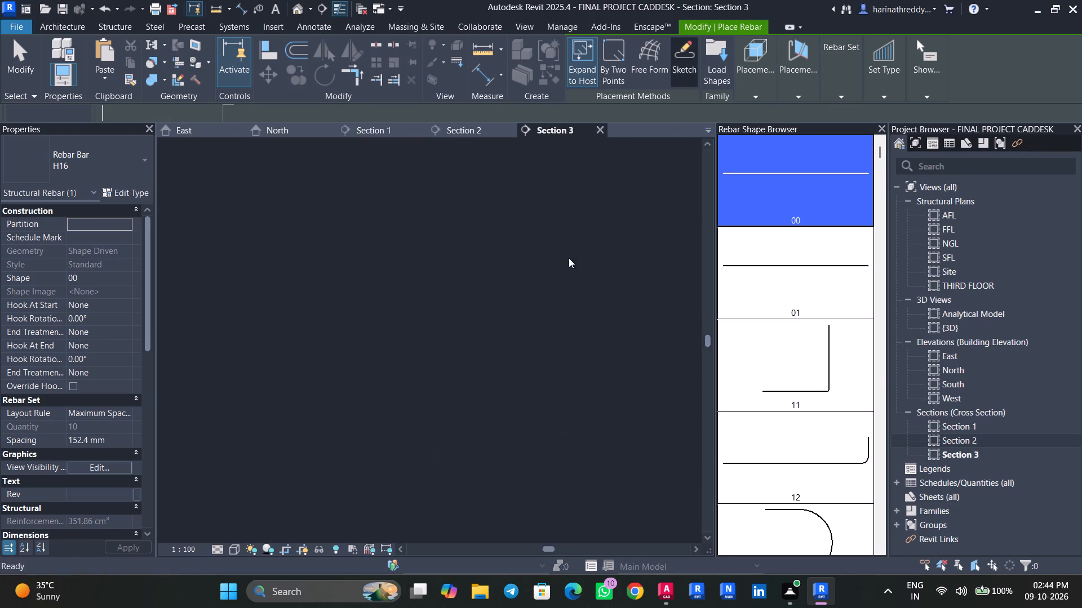
{"action": "left_click", "coordinate": [581, 312]}
{"action": "scroll", "coordinate": [565, 227], "scroll_direction": "up", "scroll_amount": 5}
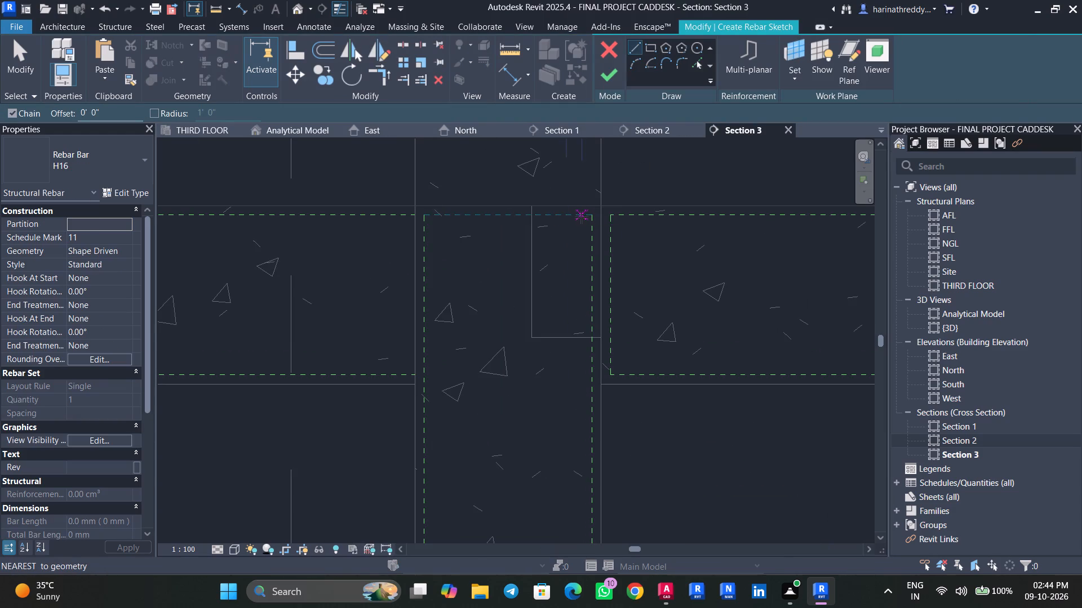
Sketch an L-shaped bar from the column top down into the footing with a horizontal leg of about 1' 2 1/2", and finish it.
{"action": "left_click", "coordinate": [580, 217]}
{"action": "middle_click_drag", "start_coordinate": [582, 511], "coordinate": [556, 237]}
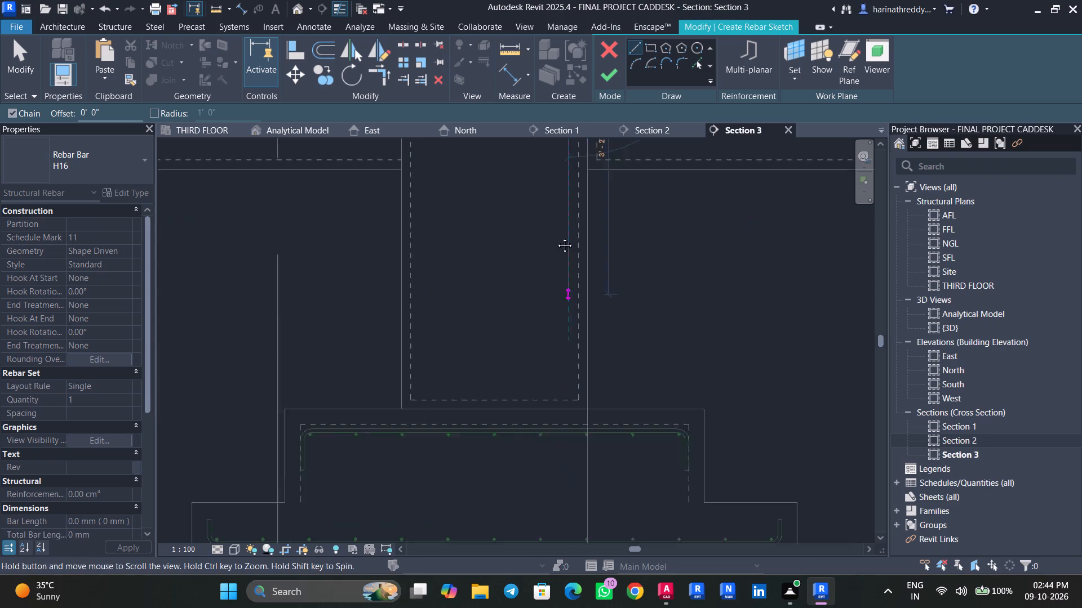
{"action": "middle_click_drag", "start_coordinate": [556, 237], "coordinate": [555, 225]}
{"action": "scroll", "coordinate": [553, 433], "scroll_direction": "up", "scroll_amount": 5}
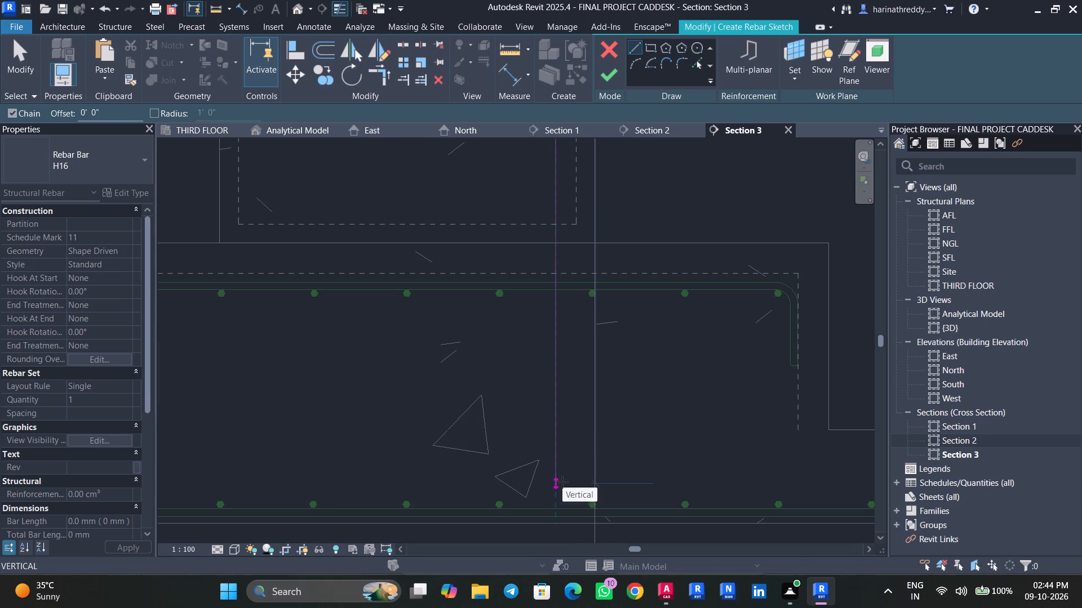
{"action": "left_click", "coordinate": [560, 491]}
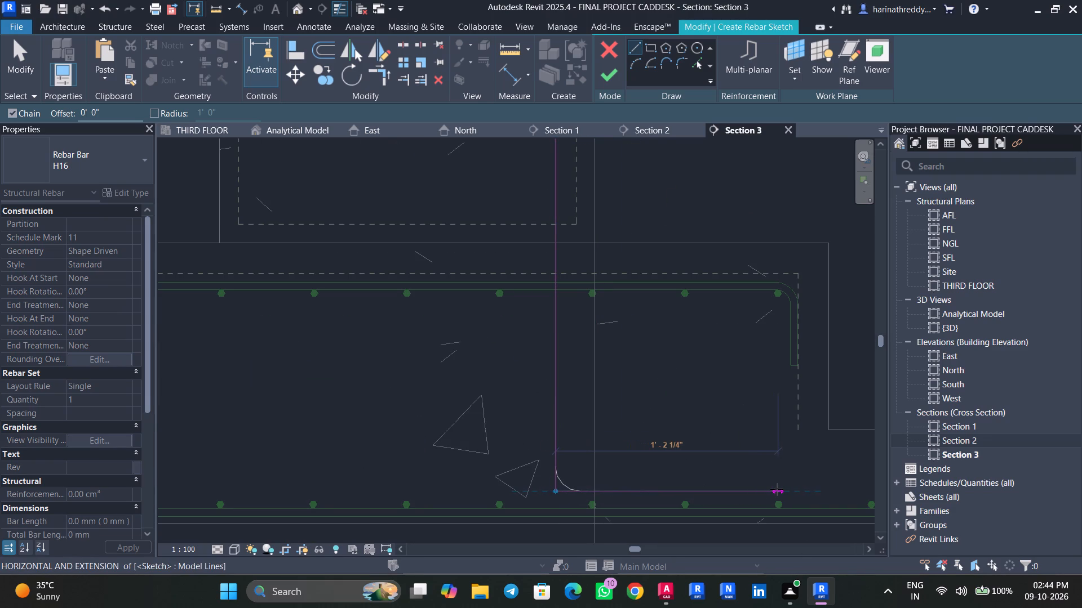
{"action": "left_click", "coordinate": [781, 488]}
{"action": "key", "text": "Escape"}
{"action": "key", "text": "Escape"}
{"action": "scroll", "coordinate": [646, 488], "scroll_direction": "up", "scroll_amount": 4}
{"action": "scroll", "coordinate": [646, 488], "scroll_direction": "down", "scroll_amount": 1}
{"action": "left_click", "coordinate": [646, 490]}
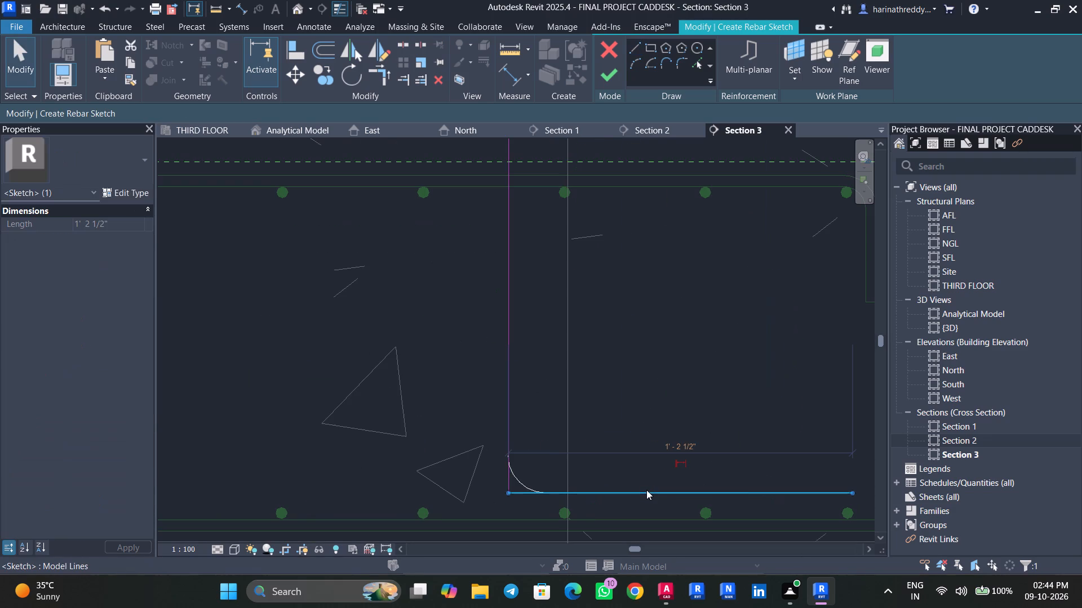
{"action": "left_click_drag", "start_coordinate": [650, 491], "coordinate": [653, 503]}
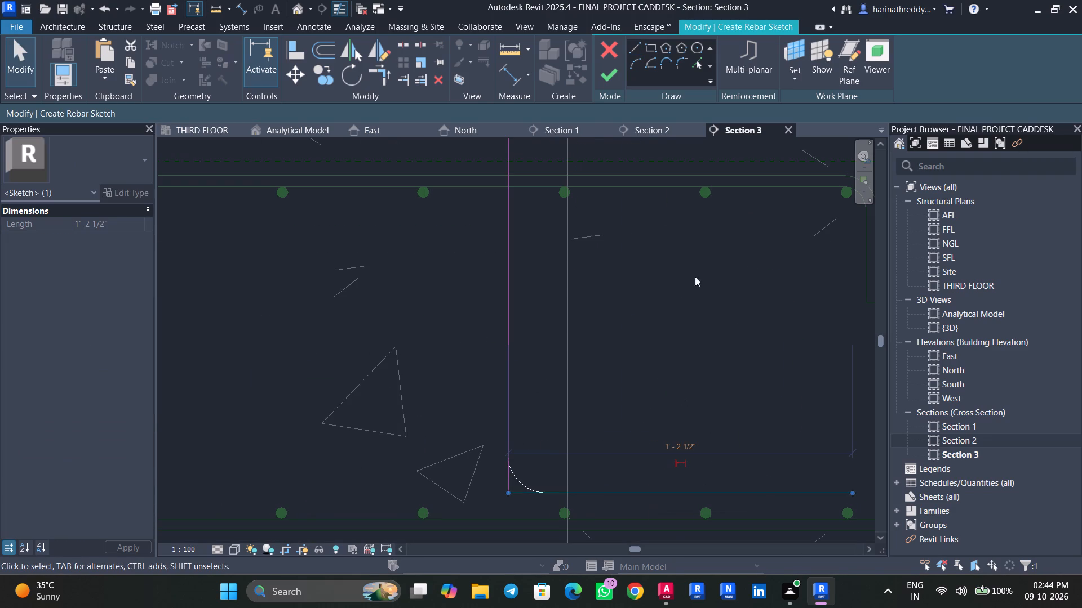
{"action": "left_click", "coordinate": [605, 86]}
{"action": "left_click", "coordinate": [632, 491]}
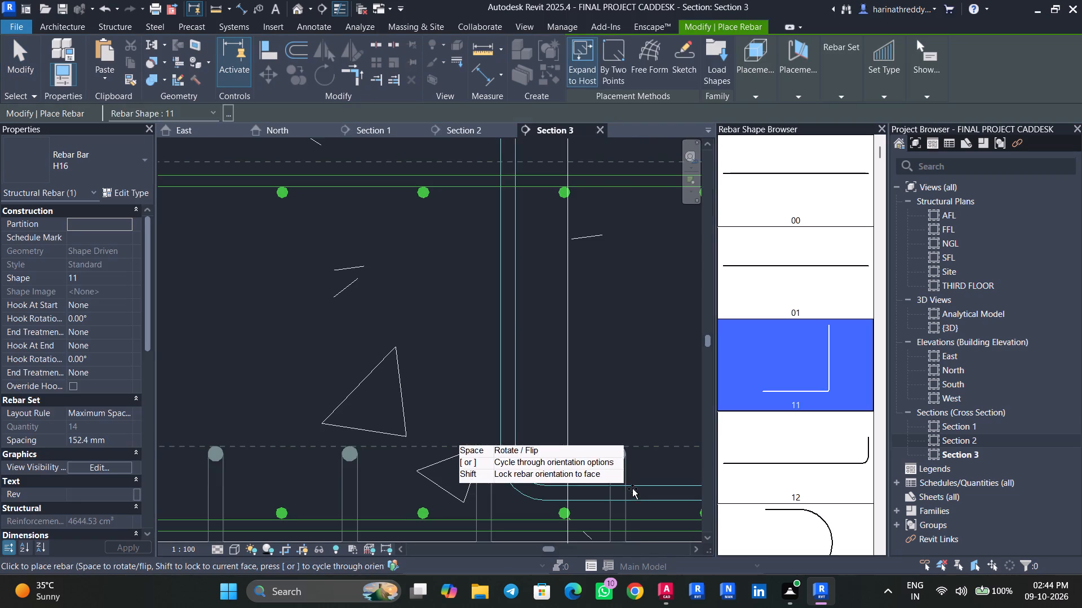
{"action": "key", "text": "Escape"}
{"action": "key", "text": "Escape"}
Nudge the L-shaped bar's horizontal leg slightly down toward the footing's bottom mat.
{"action": "left_click", "coordinate": [610, 489]}
{"action": "scroll", "coordinate": [642, 495], "scroll_direction": "up", "scroll_amount": 1}
{"action": "middle_click_drag", "start_coordinate": [634, 482], "coordinate": [627, 467]}
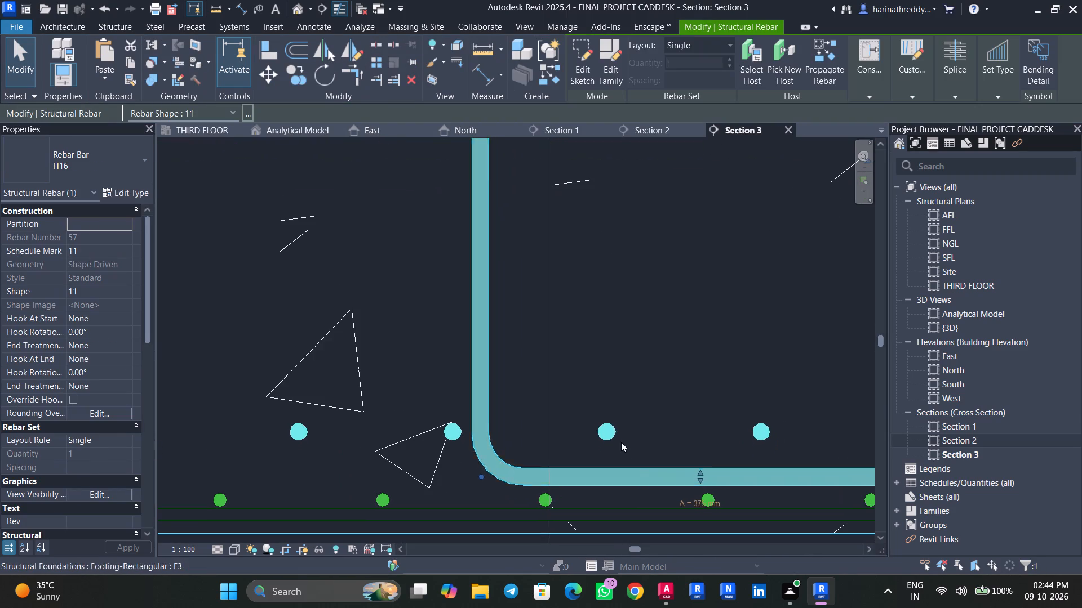
{"action": "key", "text": "Escape"}
{"action": "left_click", "coordinate": [654, 487]}
{"action": "left_click", "coordinate": [694, 478]}
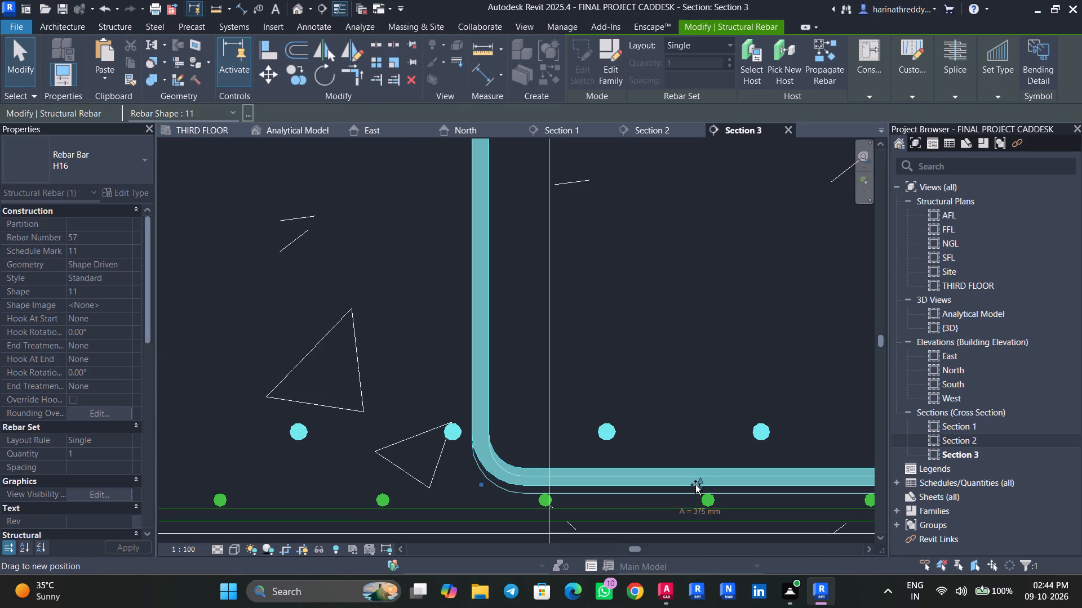
{"action": "key", "text": "Escape"}
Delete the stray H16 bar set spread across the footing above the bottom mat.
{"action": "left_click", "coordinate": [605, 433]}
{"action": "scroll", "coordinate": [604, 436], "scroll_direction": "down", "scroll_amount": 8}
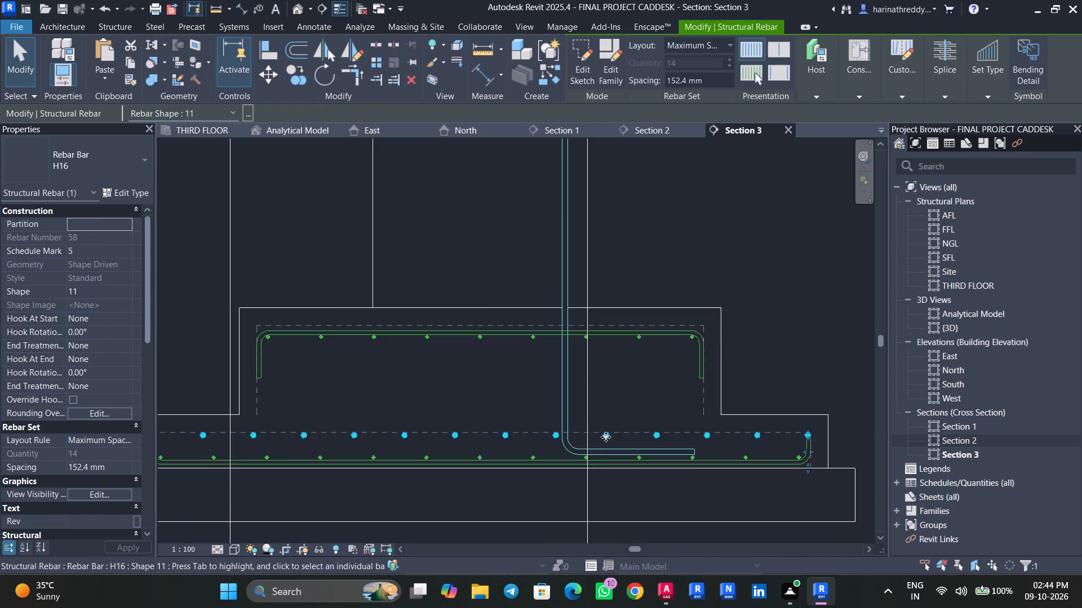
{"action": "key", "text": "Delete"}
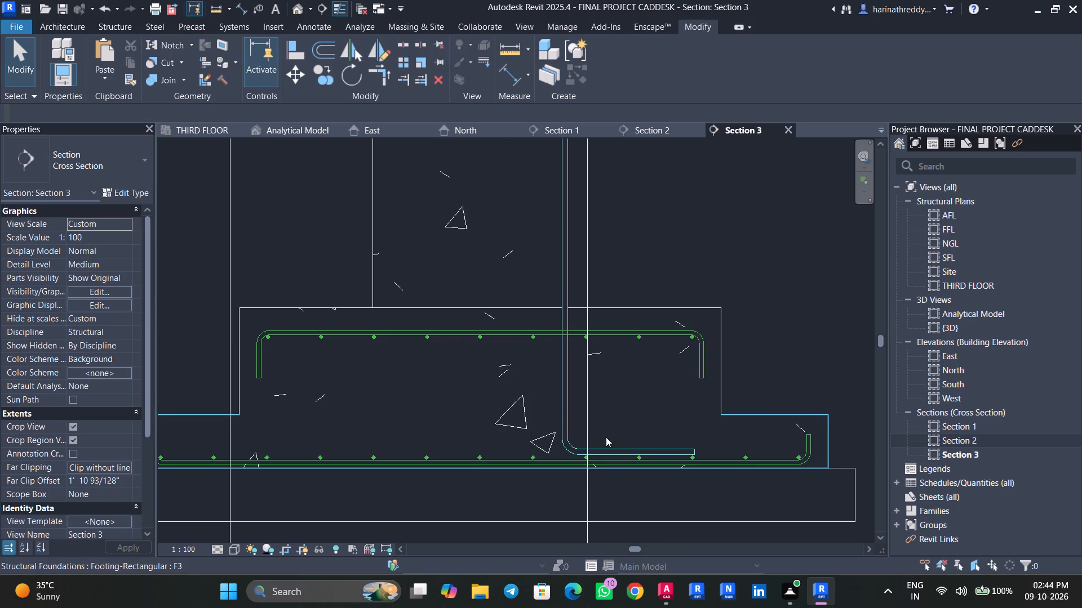
Set the L-shaped column bar's layout rule to Fixed Number with a quantity of 8.
{"action": "left_click", "coordinate": [567, 412]}
{"action": "left_click", "coordinate": [121, 441]}
{"action": "left_click", "coordinate": [122, 440]}
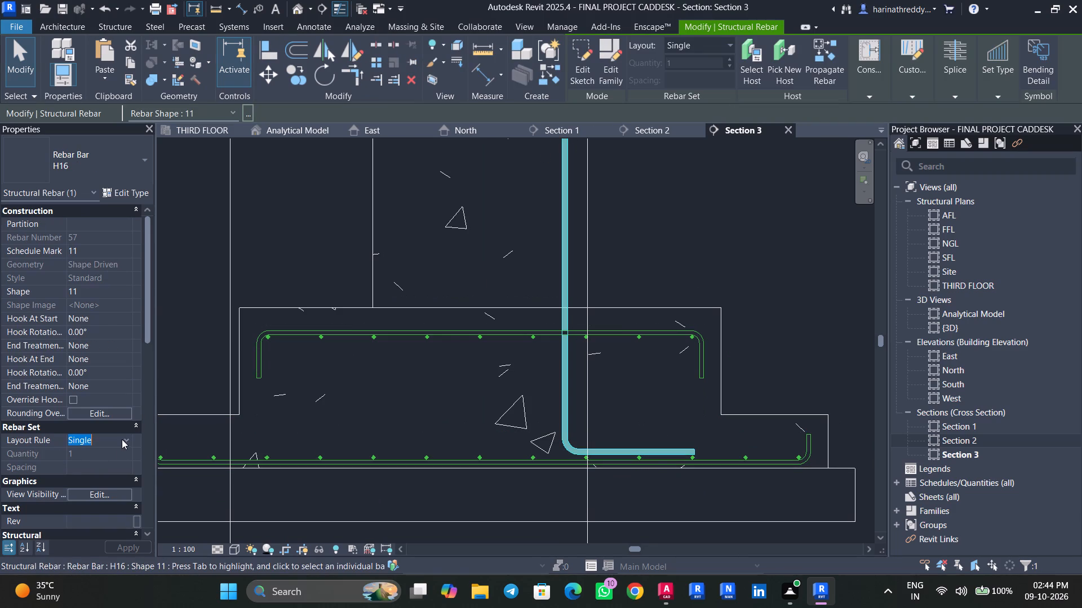
{"action": "left_click", "coordinate": [95, 462]}
{"action": "left_click", "coordinate": [106, 458]}
{"action": "key", "text": "8"}
{"action": "key", "text": "Return"}
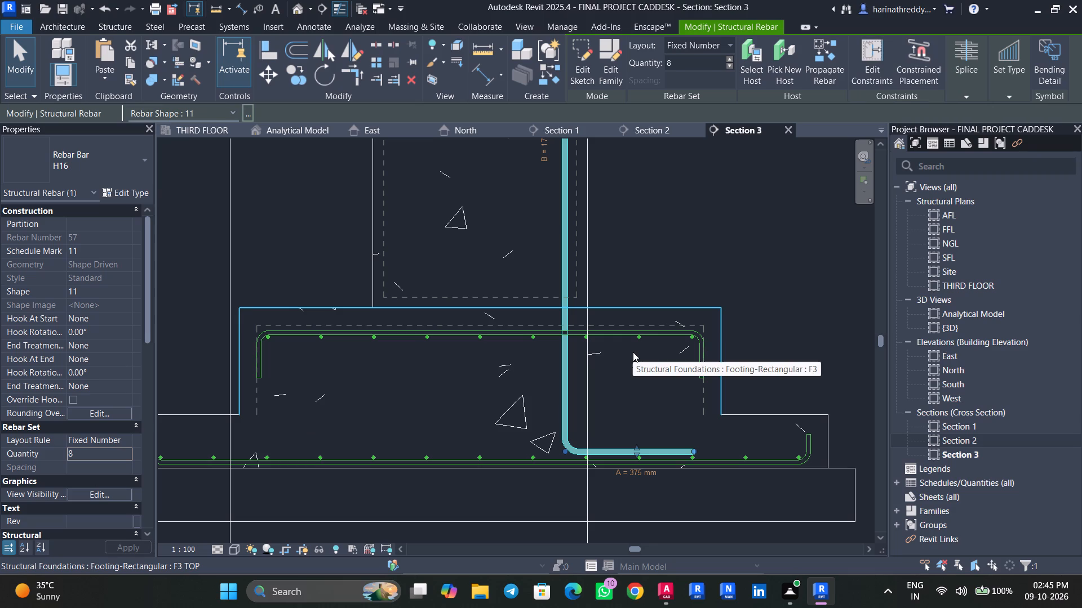
Select all H16 bar instances in the project and set them to show unobscured in the {3D} view.
{"action": "type", "text": "SA"}
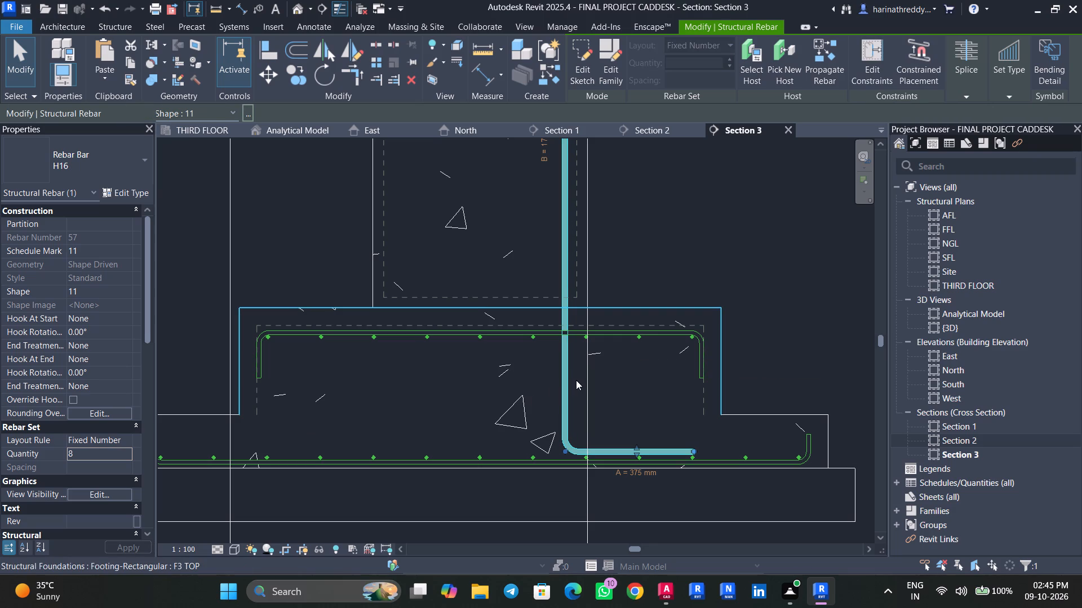
{"action": "left_click", "coordinate": [115, 495]}
{"action": "left_click", "coordinate": [648, 255]}
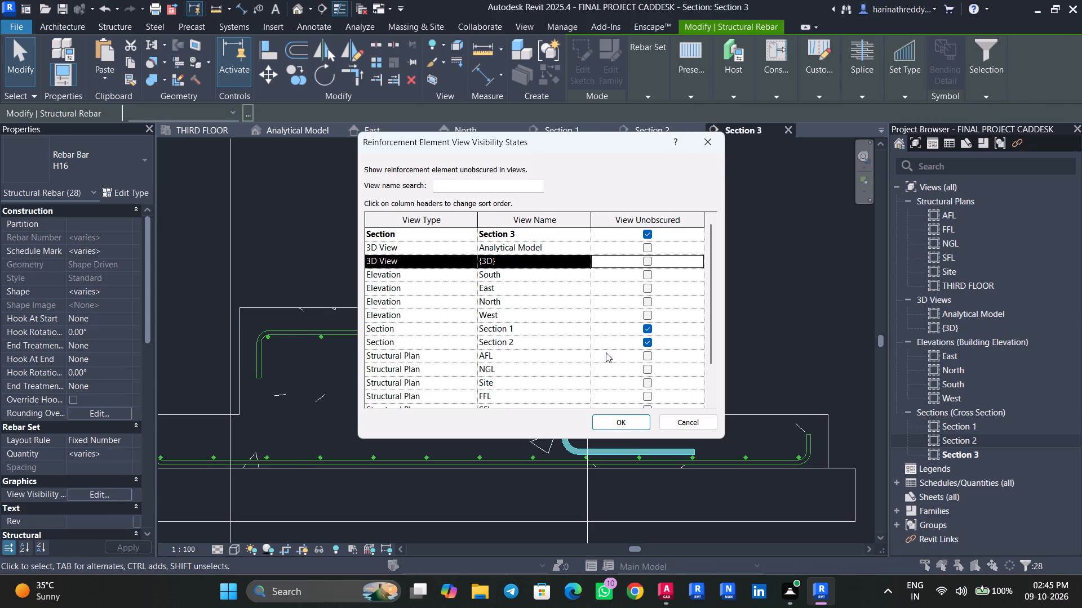
{"action": "left_click", "coordinate": [646, 267]}
{"action": "left_click", "coordinate": [648, 262]}
{"action": "left_click", "coordinate": [597, 418]}
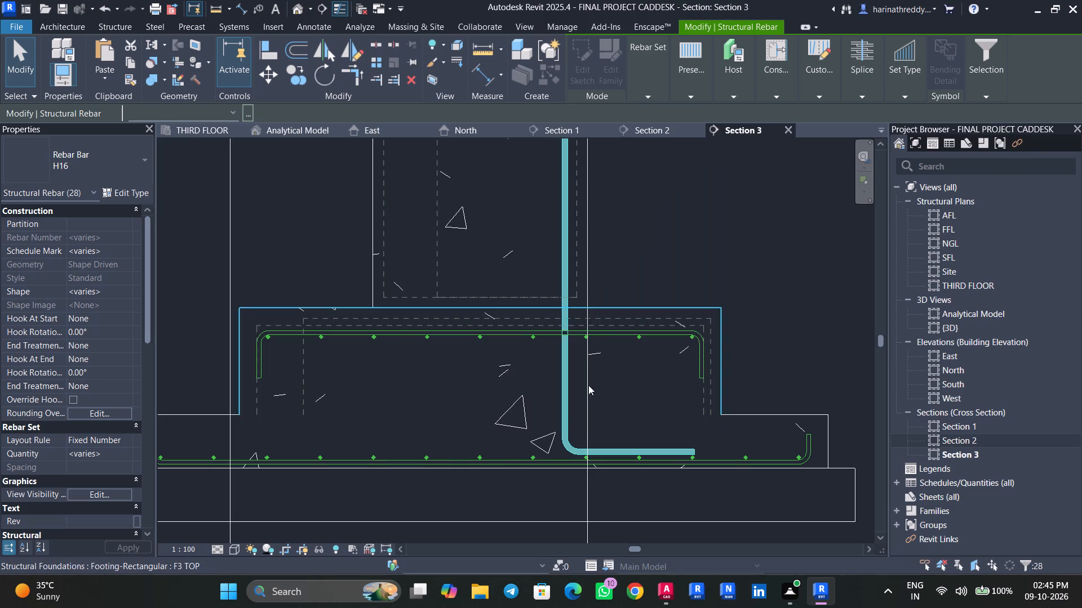
{"action": "scroll", "coordinate": [583, 291], "scroll_direction": "down", "scroll_amount": 4}
{"action": "middle_click_drag", "start_coordinate": [603, 262], "coordinate": [614, 417]}
{"action": "key", "text": "Escape"}
{"action": "key", "text": "Escape"}
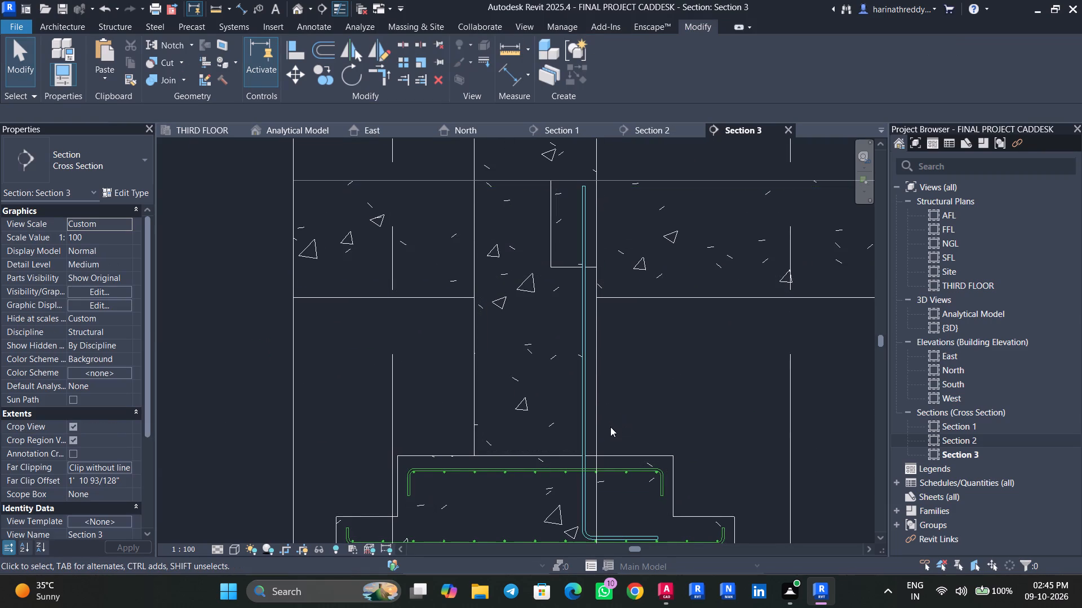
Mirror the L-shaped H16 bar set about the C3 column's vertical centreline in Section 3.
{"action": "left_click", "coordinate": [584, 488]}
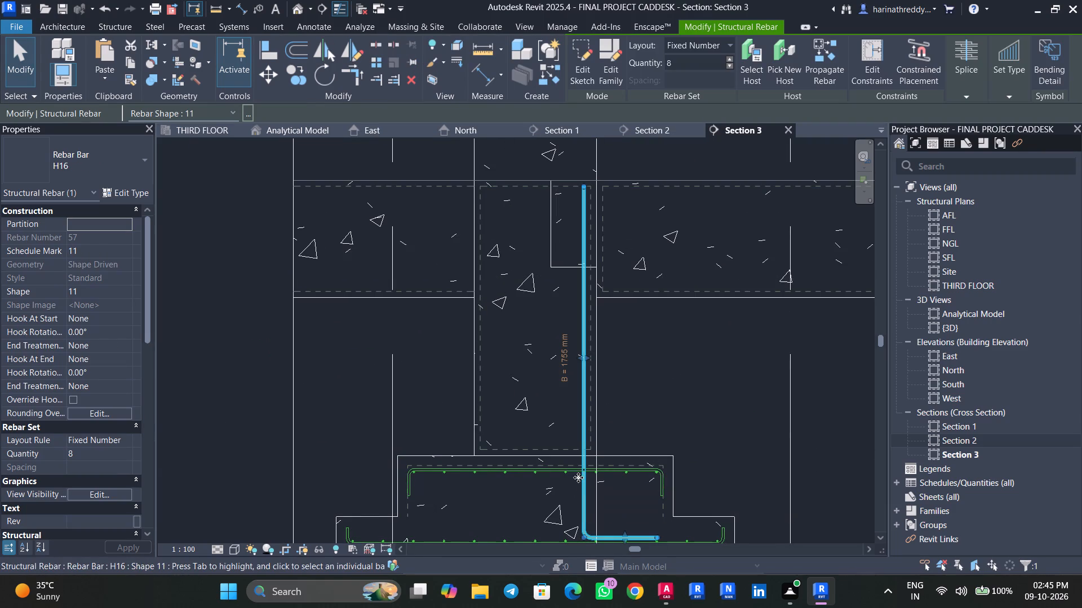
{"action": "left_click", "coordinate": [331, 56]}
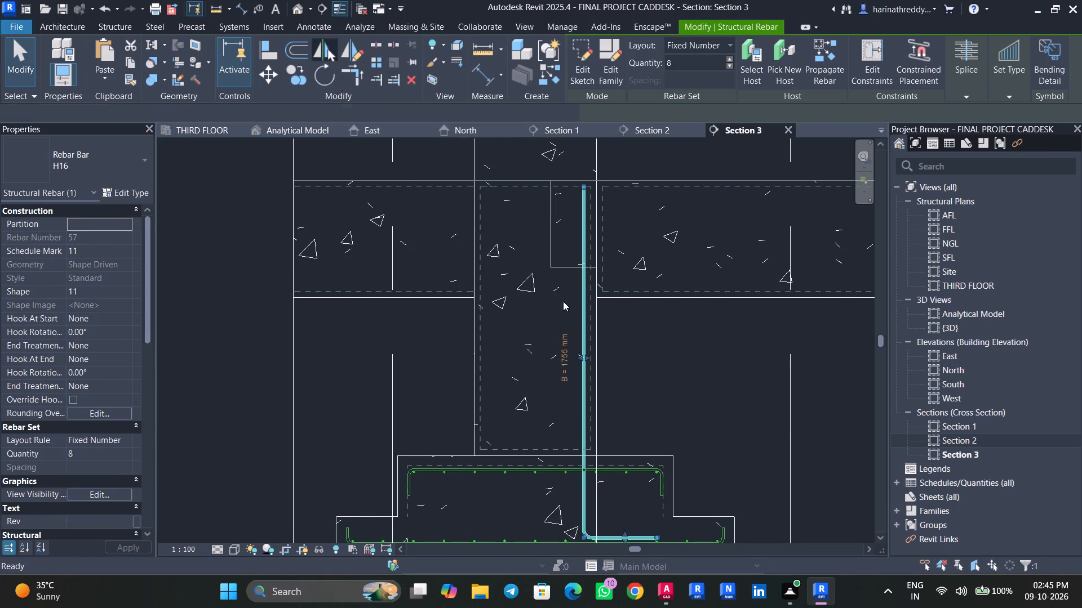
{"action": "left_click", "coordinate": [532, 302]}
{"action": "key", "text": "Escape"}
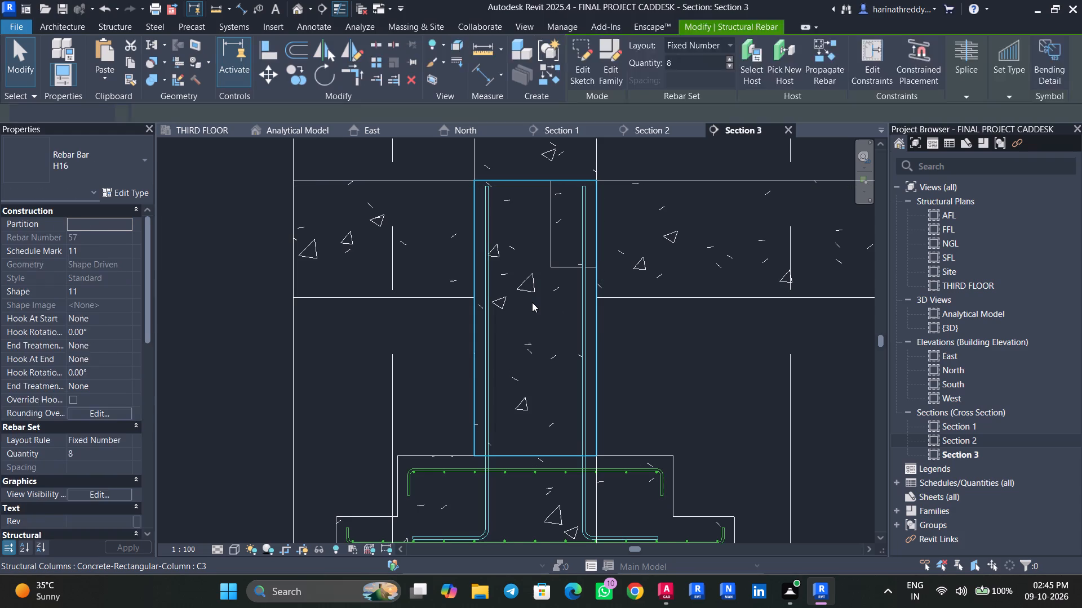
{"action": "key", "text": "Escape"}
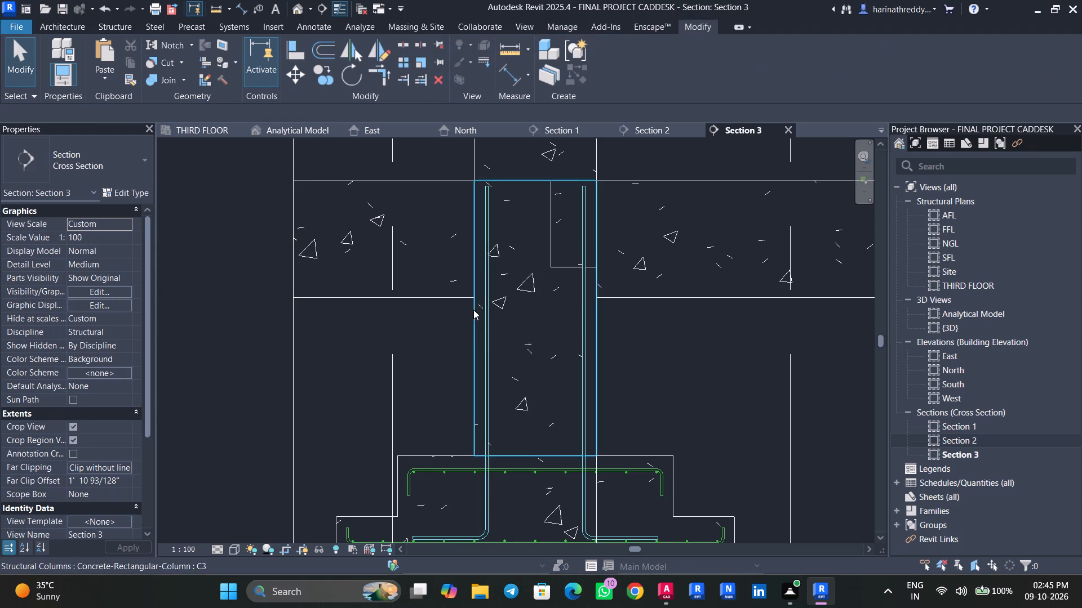
Select all H16 bar instances and review their view visibility states.
{"action": "left_click", "coordinate": [485, 304]}
{"action": "type", "text": "SA"}
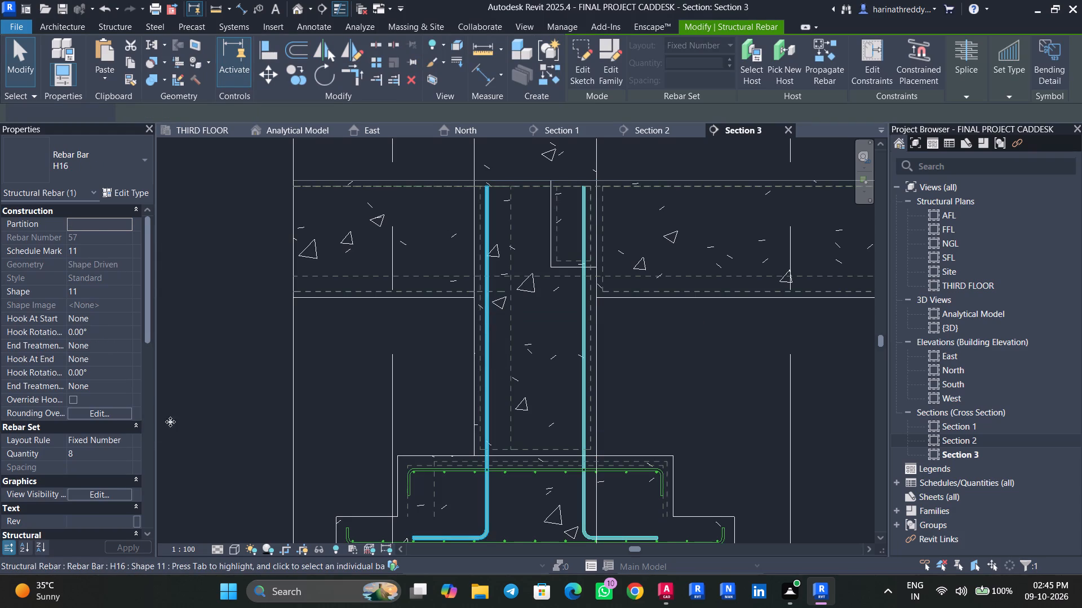
{"action": "left_click", "coordinate": [125, 490]}
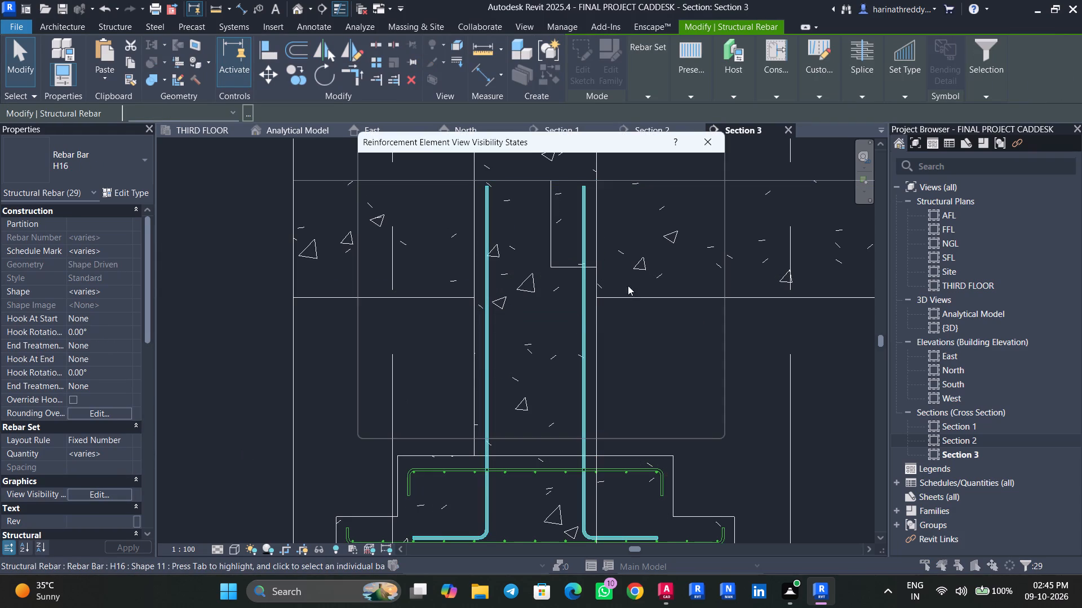
{"action": "left_click", "coordinate": [601, 423]}
{"action": "key", "text": "Escape"}
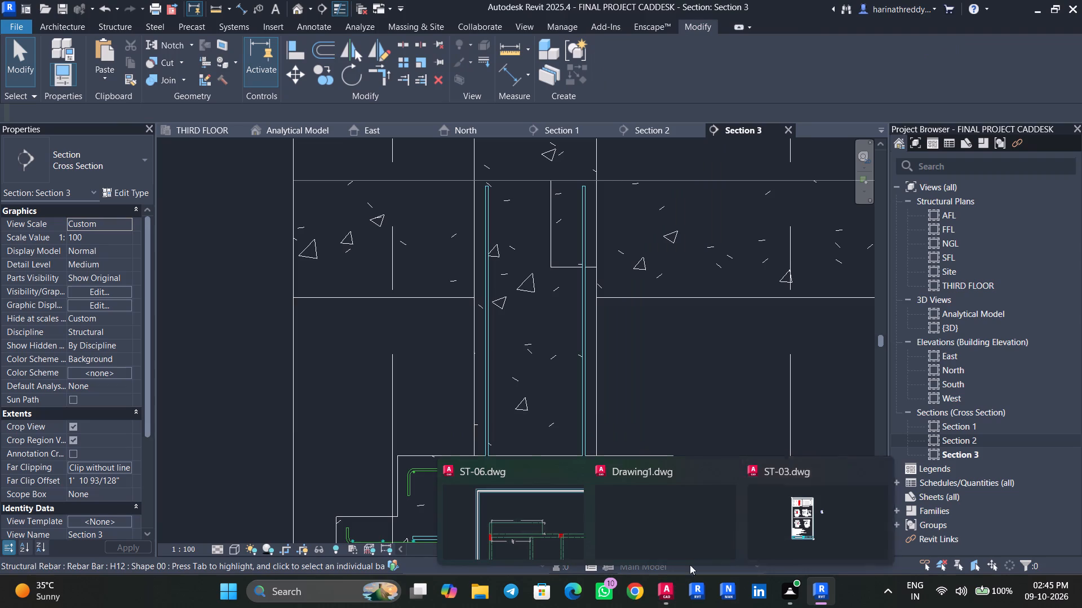
Switch to ST-03.dwg in AutoCAD, check the C3 bar arrangement in the column schedule, and return to Revit.
{"action": "left_click", "coordinate": [820, 525]}
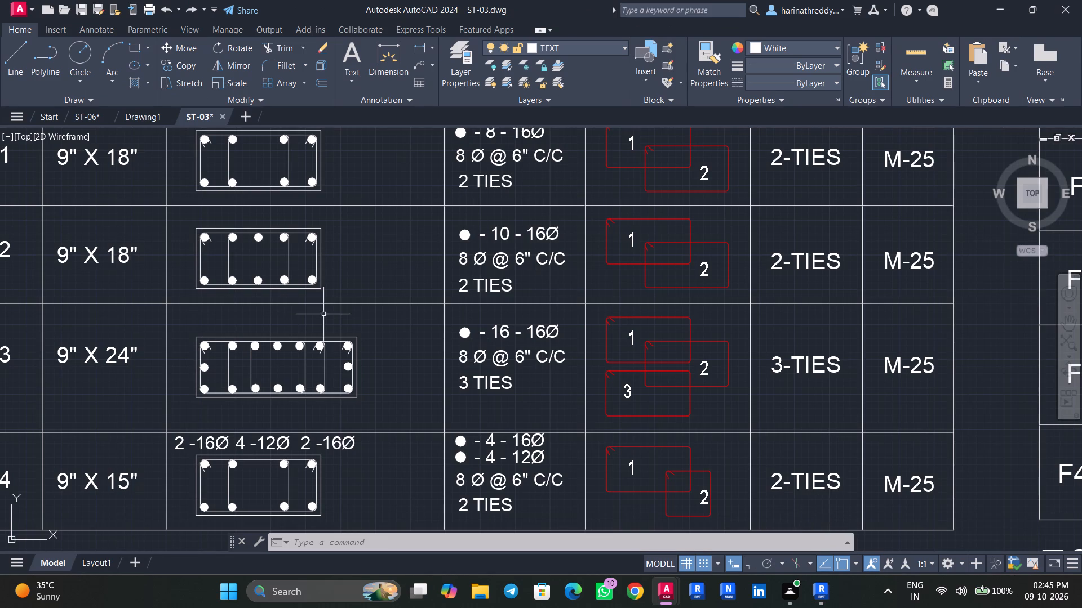
{"action": "middle_click_drag", "start_coordinate": [332, 319], "coordinate": [382, 329]}
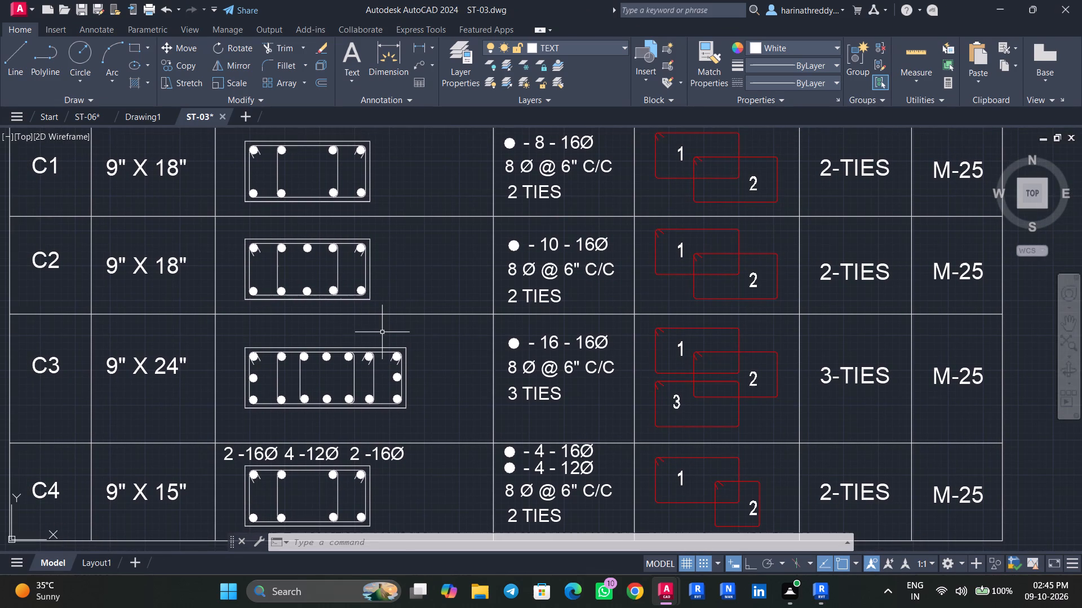
{"action": "left_click", "coordinate": [811, 587]}
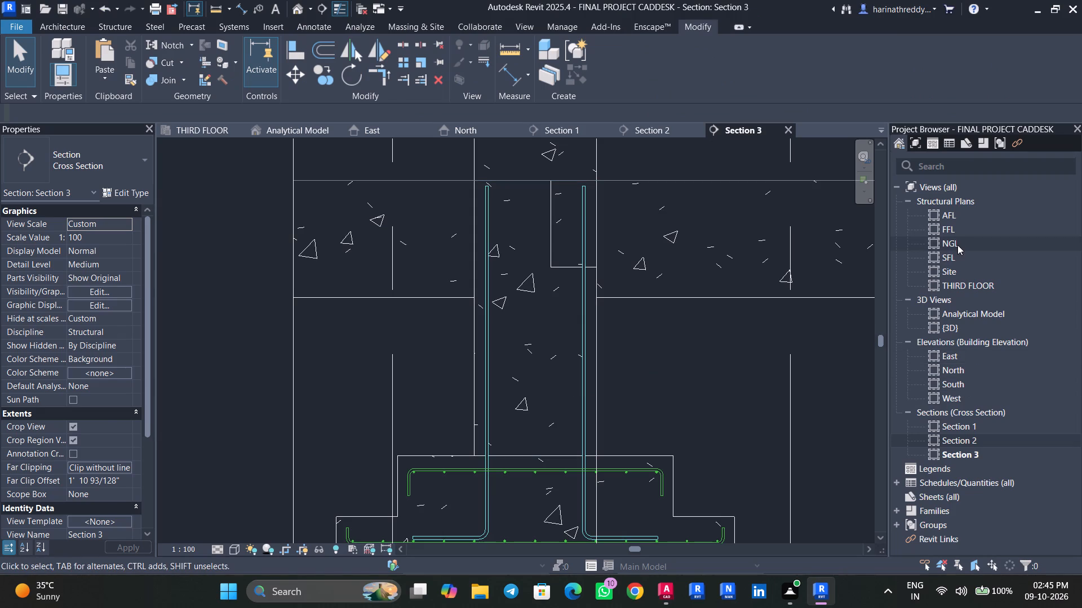
In the NGL plan, rotate the H16 bar set on the C3 column's east side 90° about the column's centre.
{"action": "double_click", "coordinate": [957, 245]}
{"action": "scroll", "coordinate": [565, 388], "scroll_direction": "up", "scroll_amount": 9}
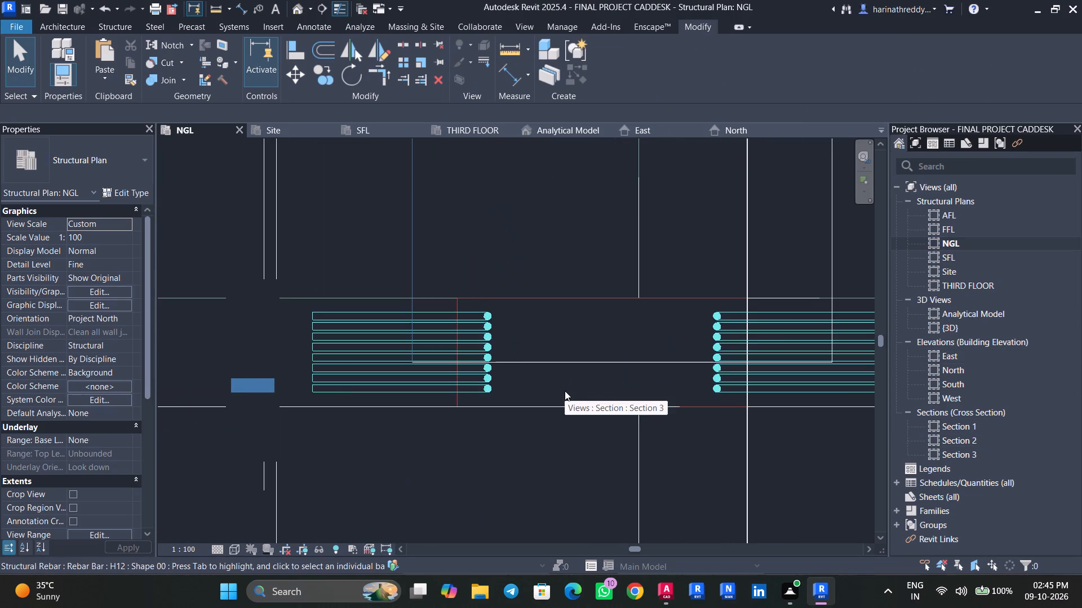
{"action": "left_click", "coordinate": [753, 357]}
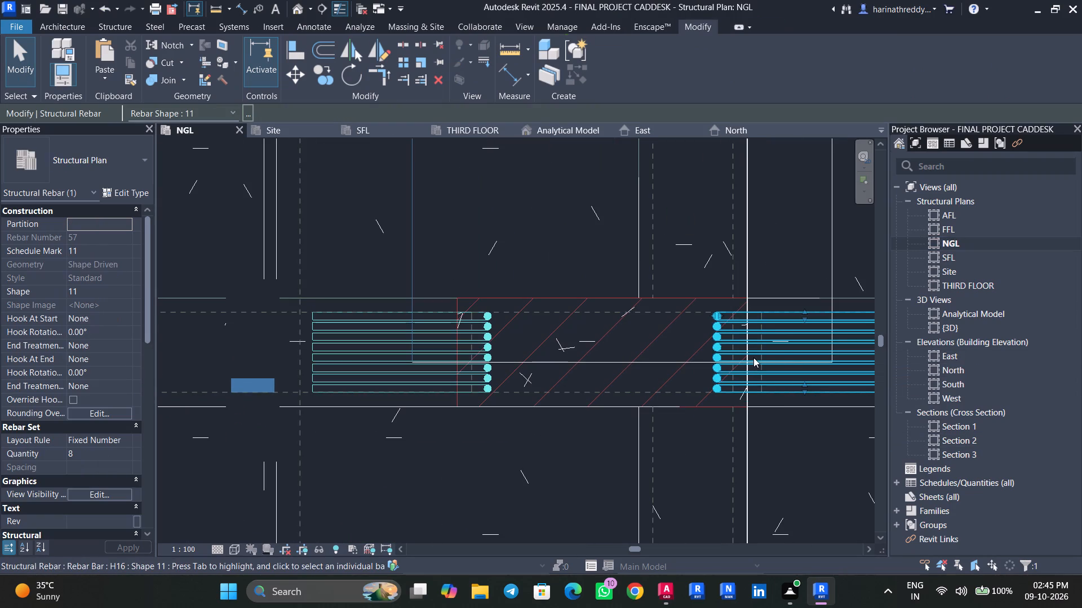
{"action": "left_click", "coordinate": [325, 83]}
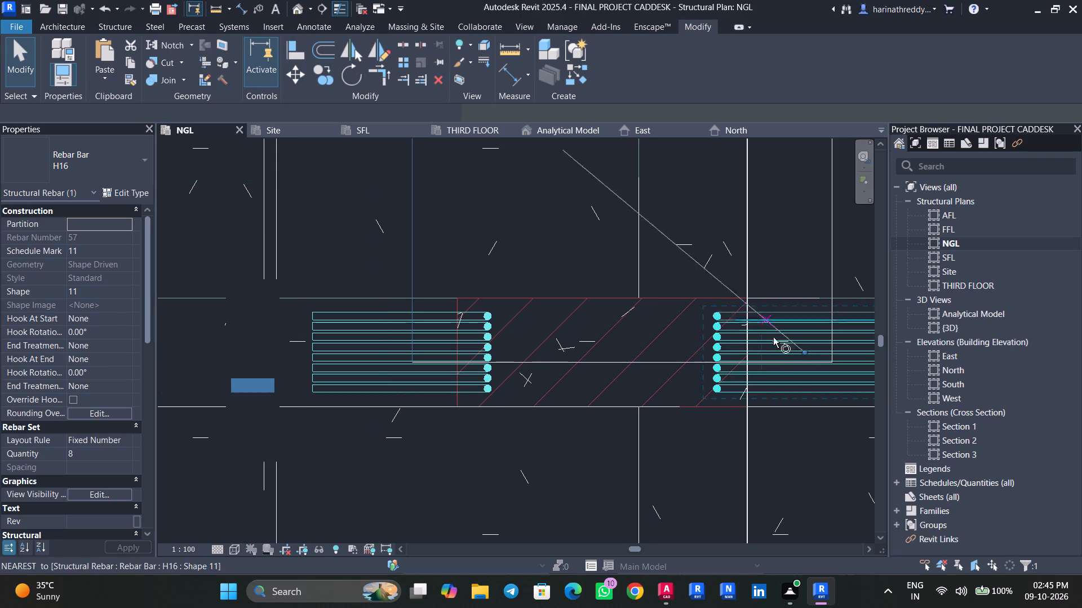
{"action": "middle_click_drag", "start_coordinate": [804, 339], "coordinate": [676, 375]}
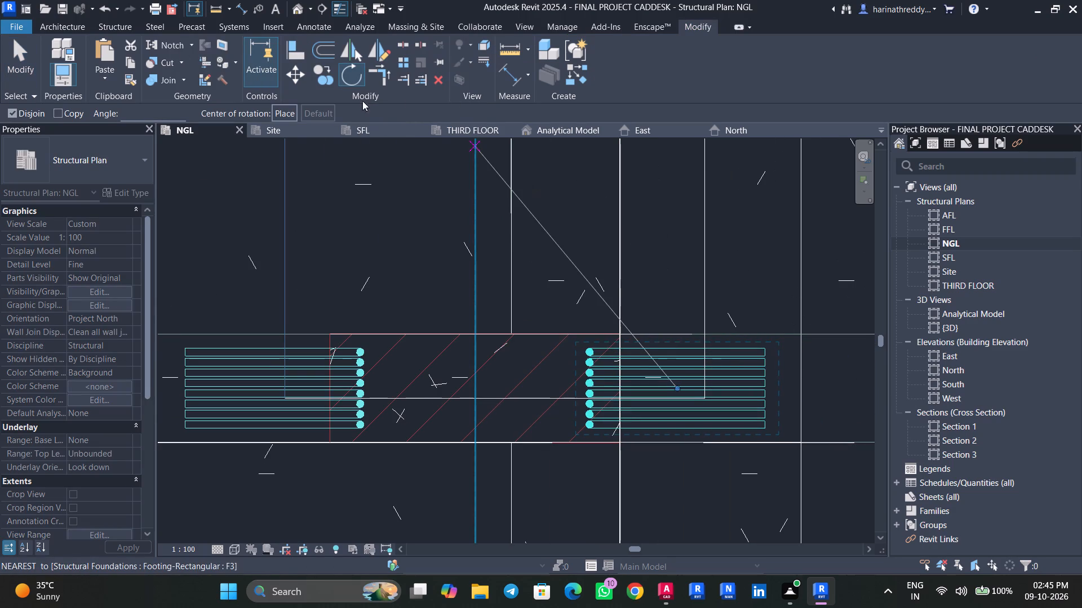
{"action": "left_click", "coordinate": [282, 111]}
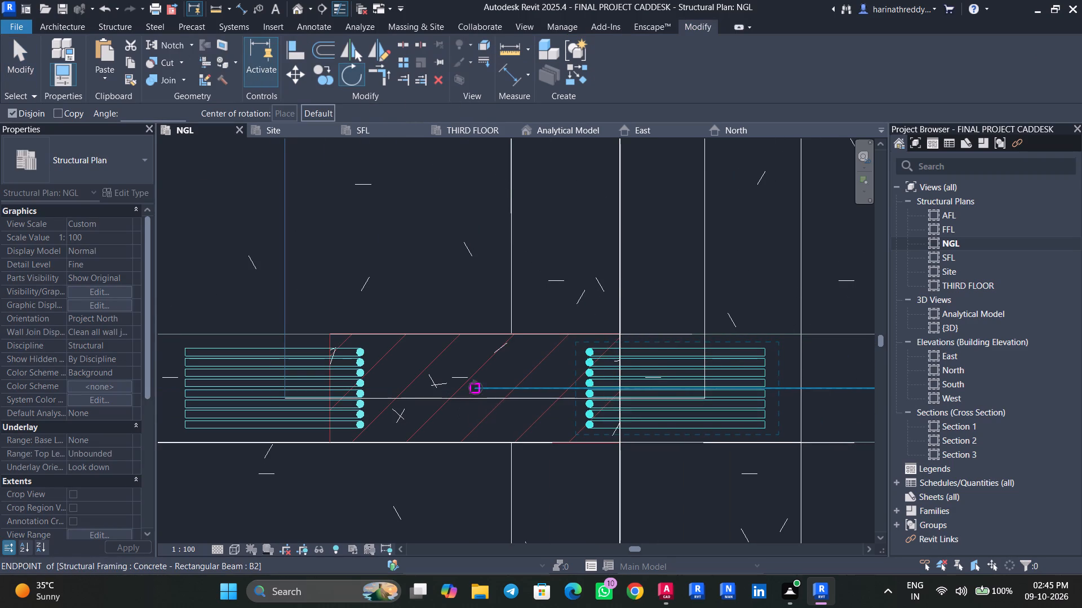
{"action": "left_click", "coordinate": [476, 386]}
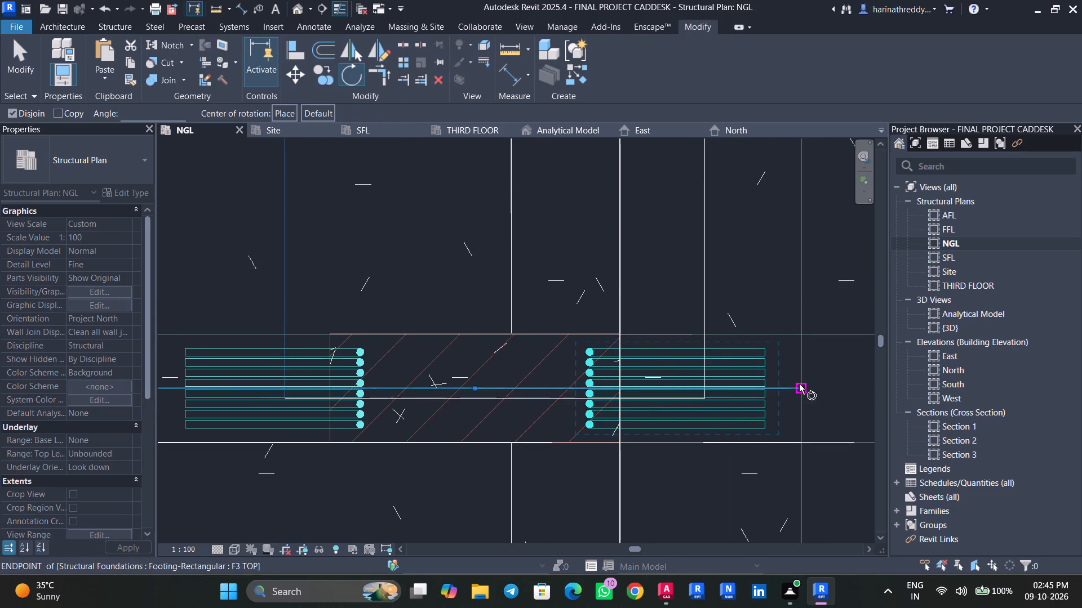
{"action": "left_click", "coordinate": [823, 384]}
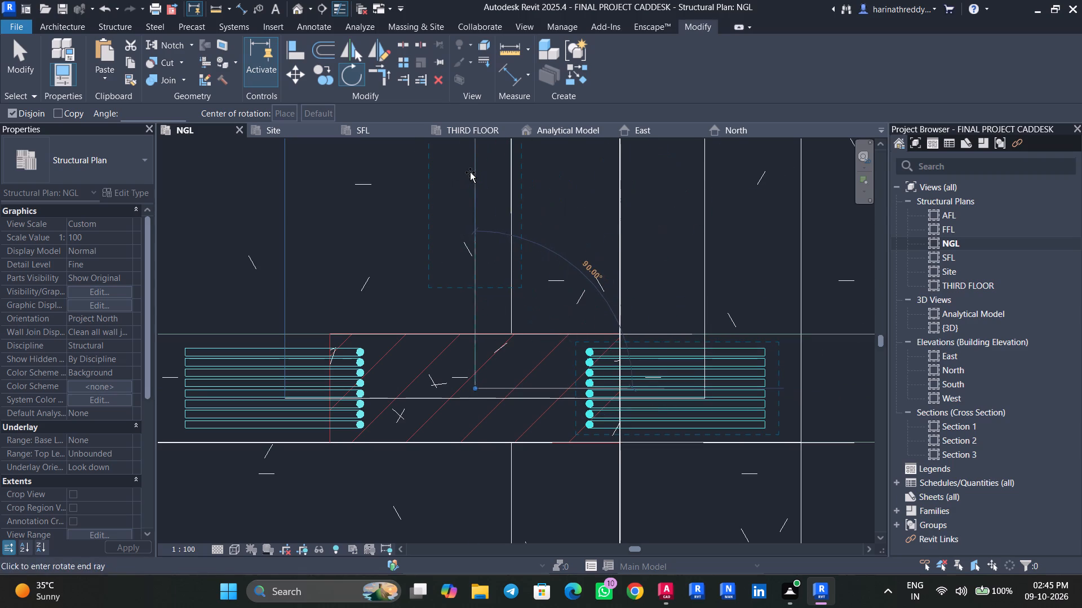
{"action": "left_click", "coordinate": [475, 168]}
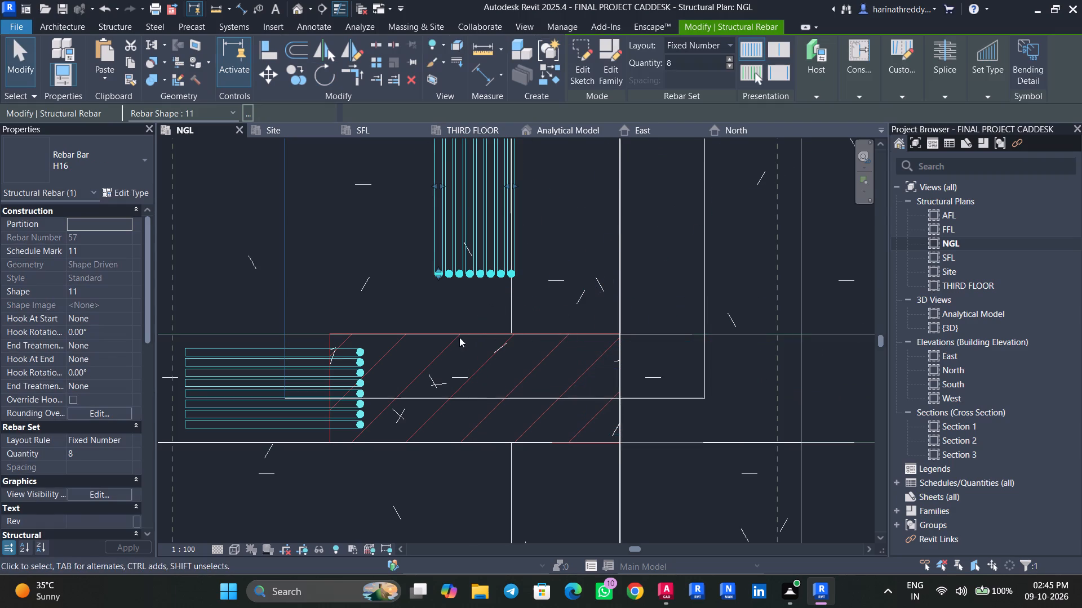
{"action": "key", "text": "Escape"}
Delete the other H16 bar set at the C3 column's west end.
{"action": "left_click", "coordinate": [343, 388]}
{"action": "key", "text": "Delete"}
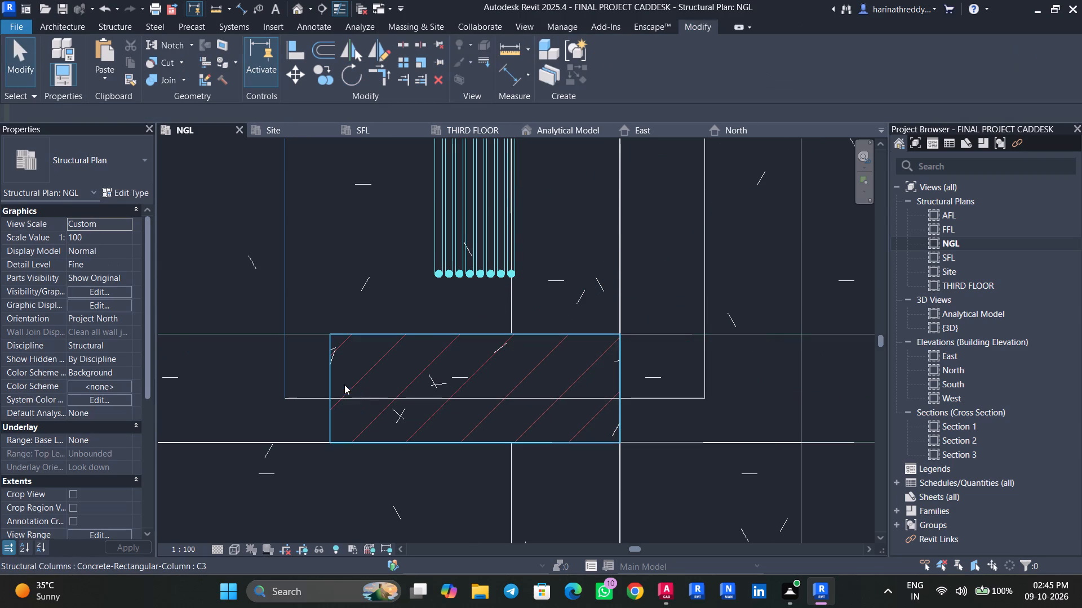
Move the rotated H16 bar set down so its vertical bars sit just inside the C3 column's upper long edge.
{"action": "left_click", "coordinate": [489, 254]}
{"action": "left_click_drag", "start_coordinate": [471, 261], "coordinate": [469, 325]}
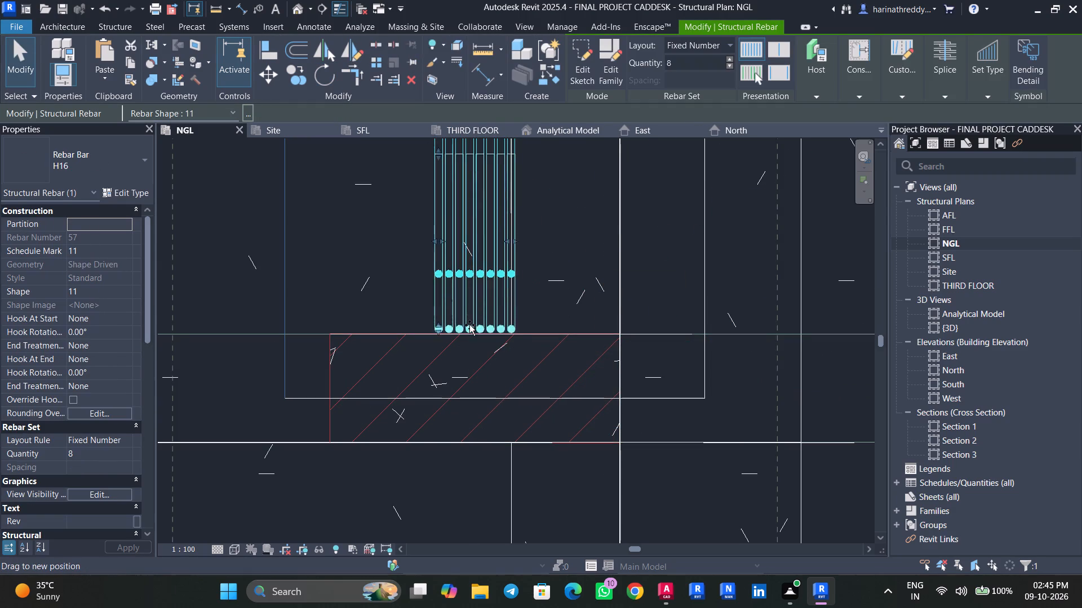
{"action": "left_click_drag", "start_coordinate": [469, 325], "coordinate": [469, 341]}
{"action": "scroll", "coordinate": [482, 354], "scroll_direction": "up", "scroll_amount": 2}
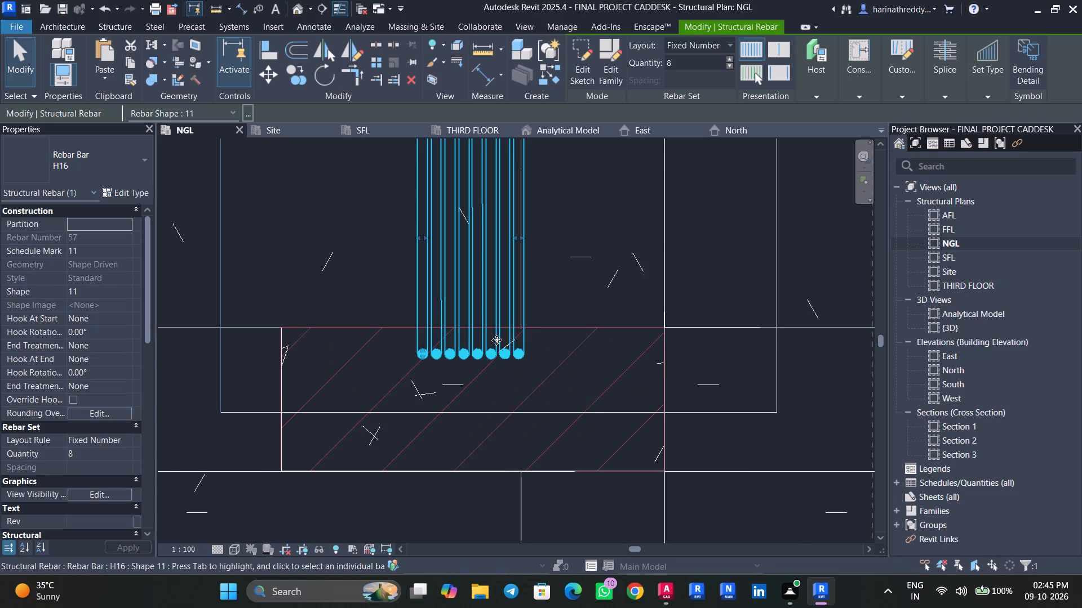
Stretch the H16 set's distribution at both ends so its 8 bars span the length of the C3 column.
{"action": "middle_click_drag", "start_coordinate": [500, 350], "coordinate": [521, 407]}
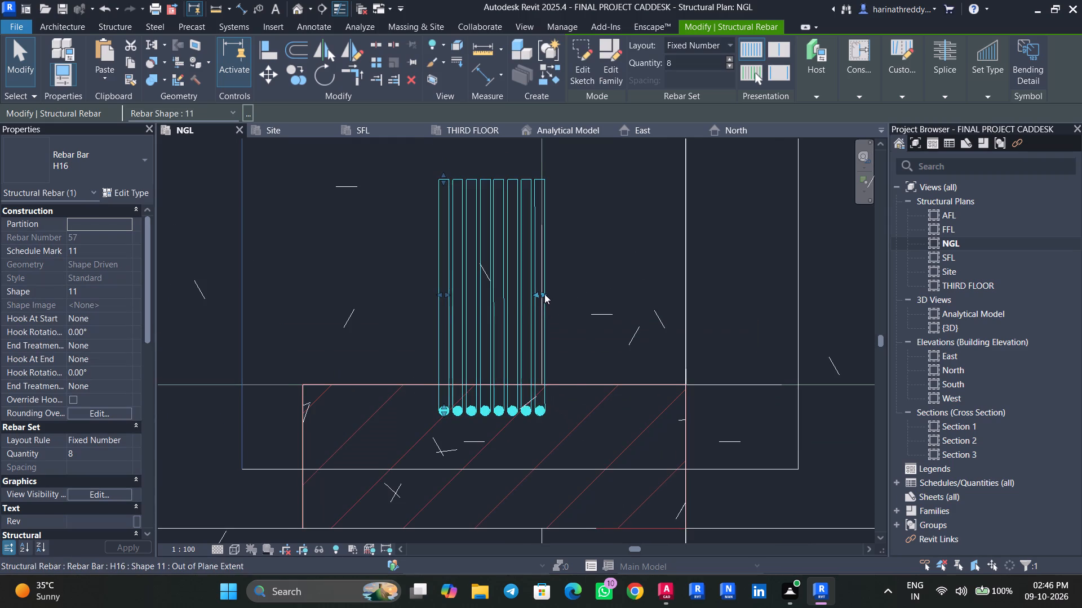
{"action": "left_click_drag", "start_coordinate": [544, 293], "coordinate": [660, 305]}
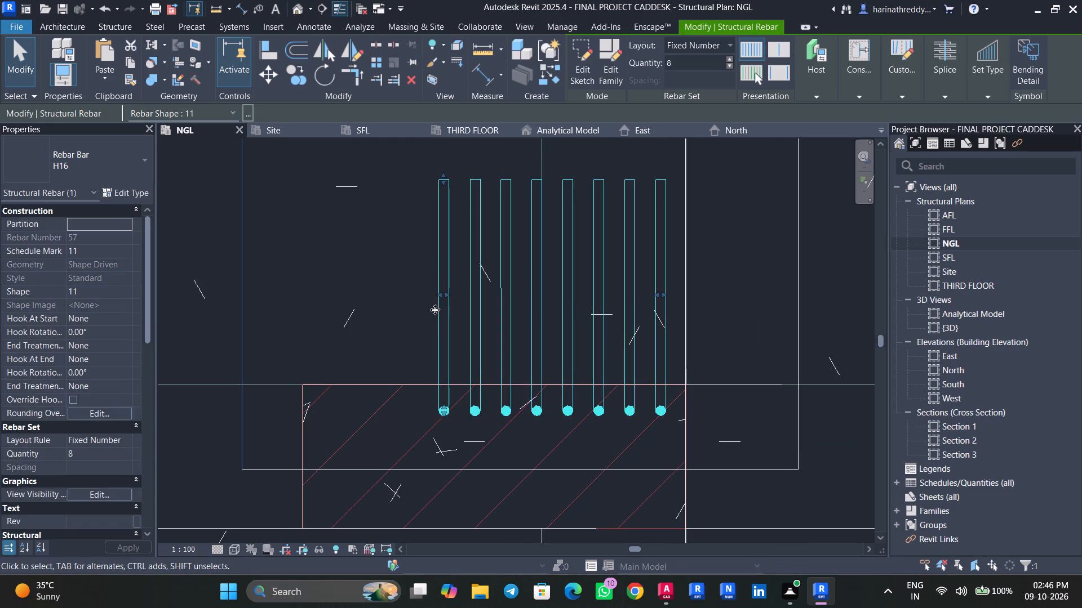
{"action": "left_click_drag", "start_coordinate": [436, 301], "coordinate": [325, 306]}
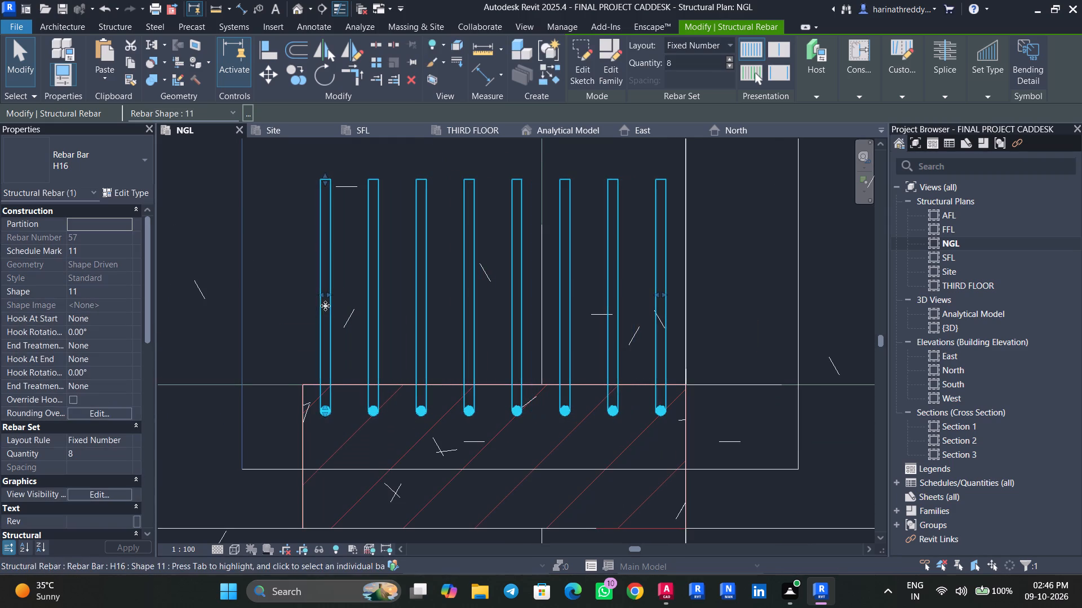
{"action": "key", "text": "Escape"}
{"action": "key", "text": "Escape"}
Open the Section 3 view from its section line and examine the spread H16 bars in the column and footing.
{"action": "left_click", "coordinate": [266, 468]}
{"action": "key", "text": "Escape"}
{"action": "left_click", "coordinate": [258, 474]}
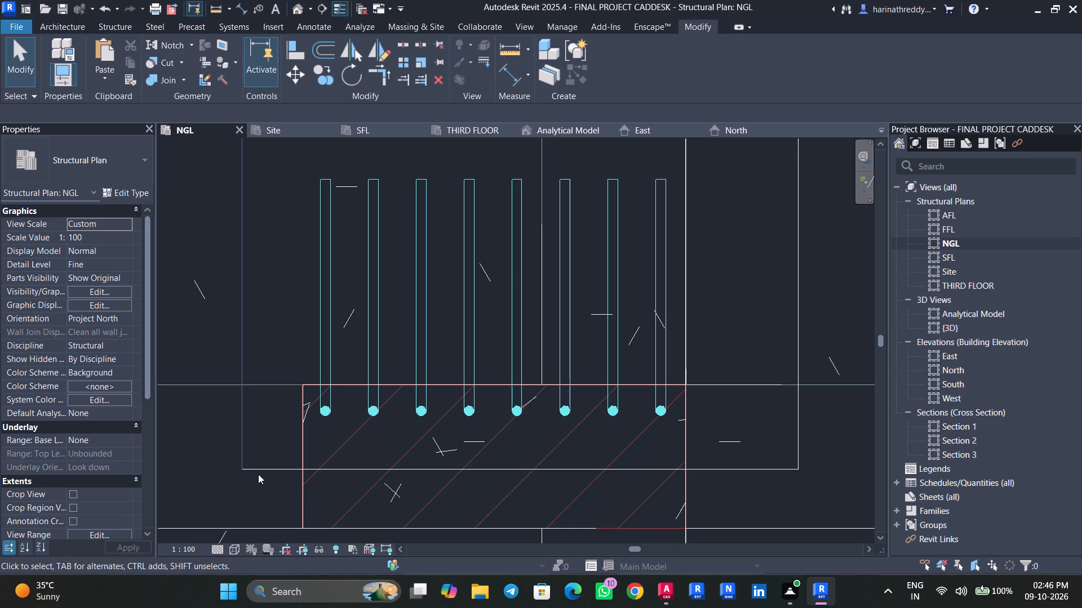
{"action": "left_click", "coordinate": [258, 471]}
{"action": "key", "text": "Escape"}
{"action": "left_click", "coordinate": [238, 423]}
{"action": "right_click", "coordinate": [238, 423]}
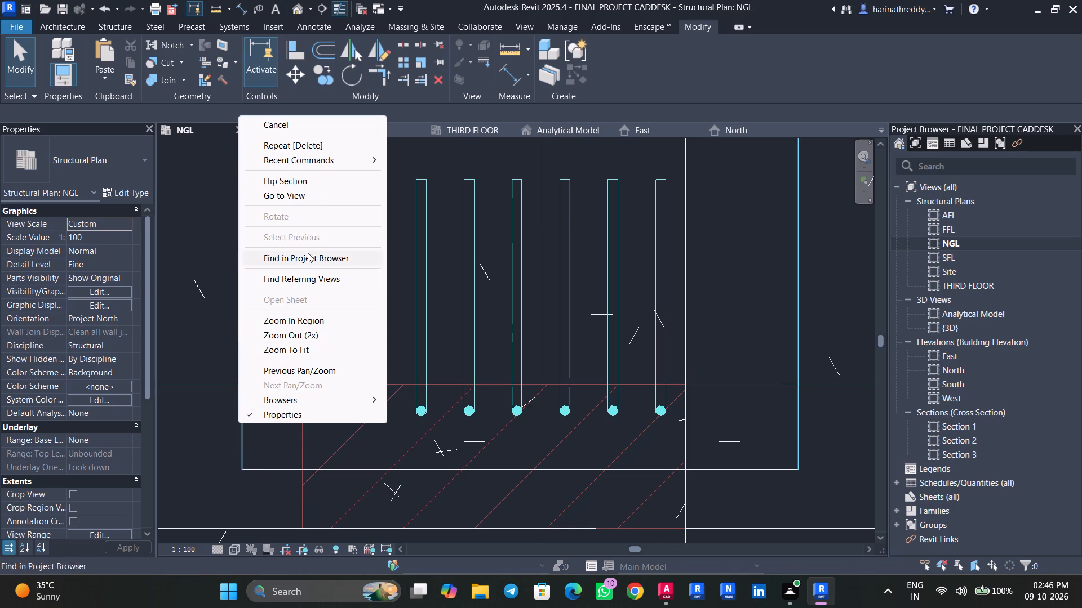
{"action": "left_click", "coordinate": [318, 196]}
{"action": "middle_click_drag", "start_coordinate": [469, 413], "coordinate": [465, 325]}
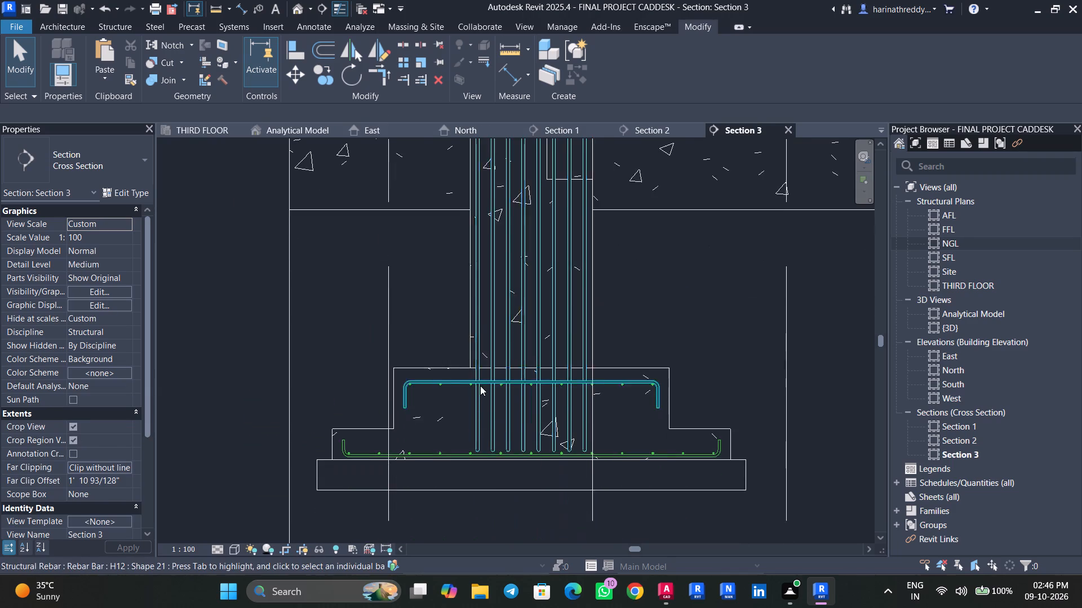
{"action": "scroll", "coordinate": [480, 386], "scroll_direction": "down", "scroll_amount": 1}
{"action": "scroll", "coordinate": [480, 386], "scroll_direction": "up", "scroll_amount": 6}
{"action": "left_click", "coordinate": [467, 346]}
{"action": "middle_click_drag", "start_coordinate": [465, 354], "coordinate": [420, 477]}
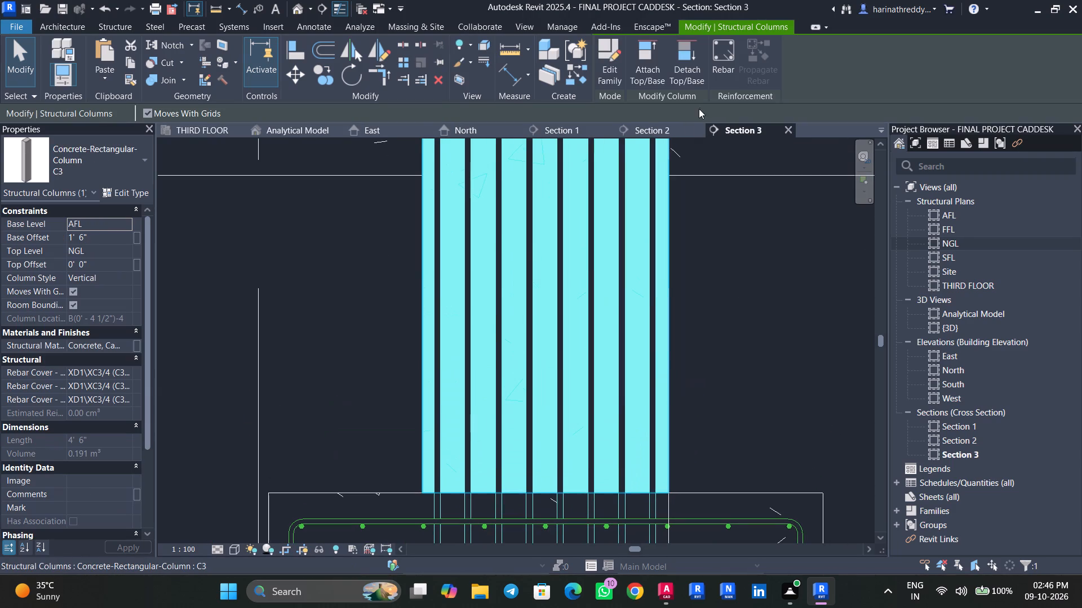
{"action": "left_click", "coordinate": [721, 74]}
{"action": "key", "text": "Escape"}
Select the H16 bar set in Section 3 and examine its bars from the column top down to the footing mat.
{"action": "left_click", "coordinate": [556, 320]}
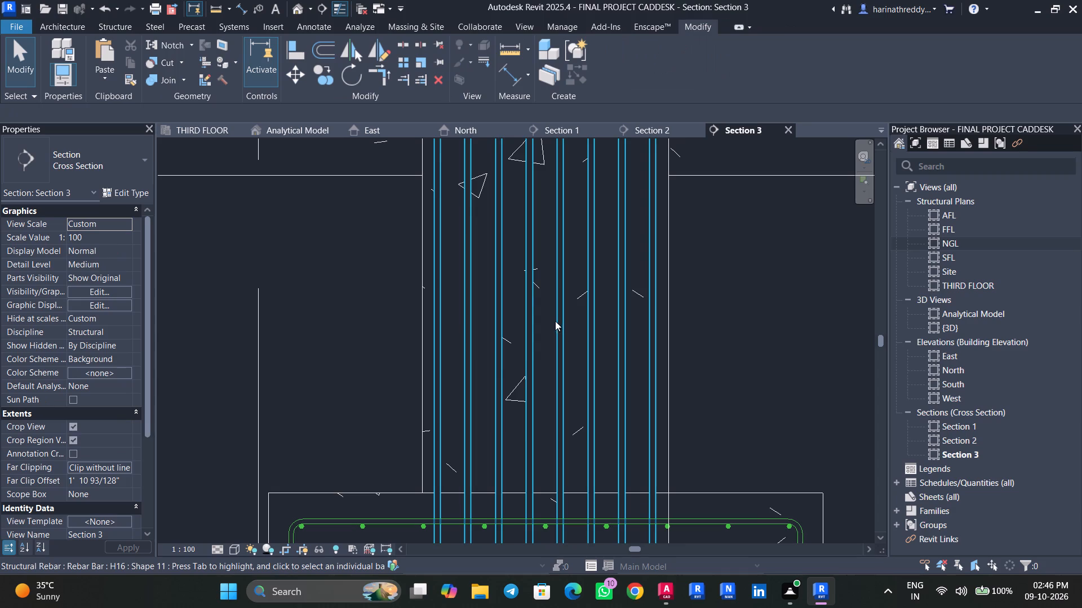
{"action": "scroll", "coordinate": [440, 330], "scroll_direction": "up", "scroll_amount": 2}
{"action": "scroll", "coordinate": [440, 330], "scroll_direction": "down", "scroll_amount": 1}
{"action": "scroll", "coordinate": [440, 330], "scroll_direction": "up", "scroll_amount": 1}
{"action": "scroll", "coordinate": [442, 354], "scroll_direction": "down", "scroll_amount": 4}
{"action": "middle_click_drag", "start_coordinate": [520, 306], "coordinate": [485, 456]}
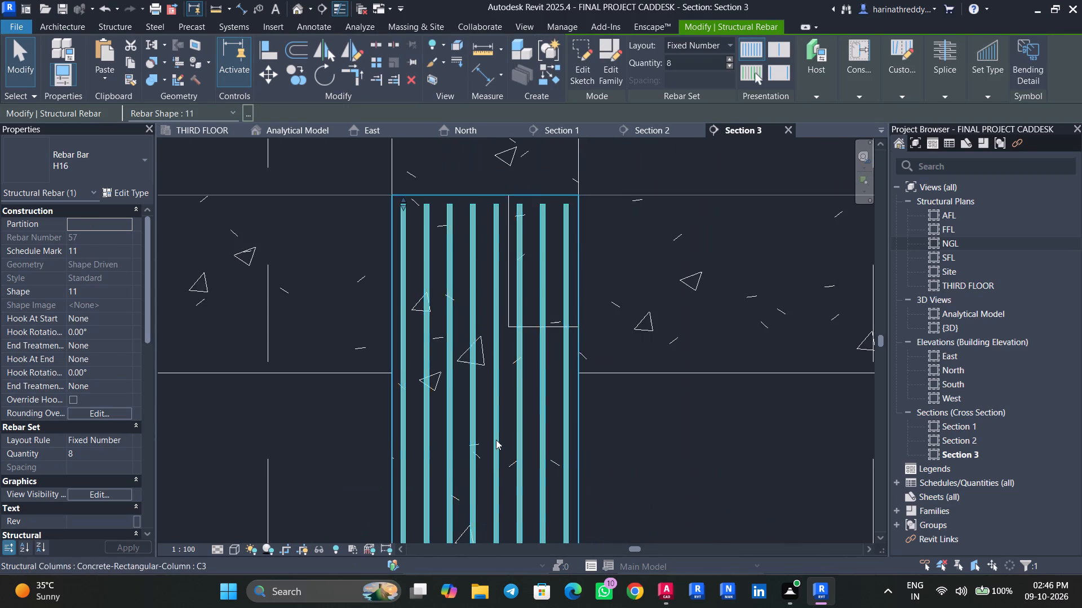
{"action": "middle_click_drag", "start_coordinate": [587, 426], "coordinate": [597, 363]}
{"action": "scroll", "coordinate": [574, 425], "scroll_direction": "up", "scroll_amount": 7}
{"action": "middle_click_drag", "start_coordinate": [582, 420], "coordinate": [612, 173]}
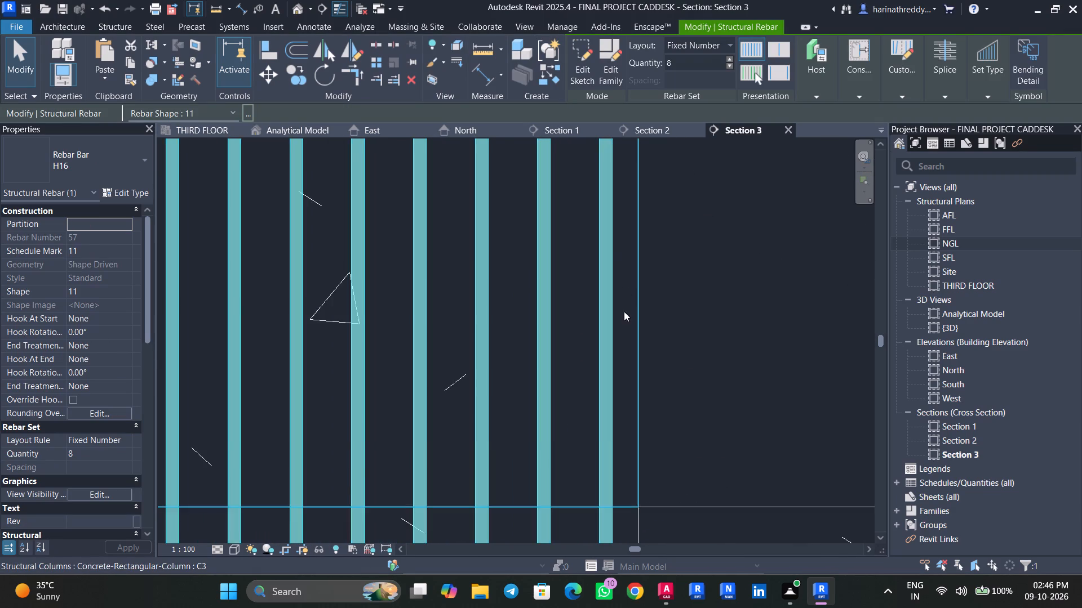
{"action": "scroll", "coordinate": [624, 312], "scroll_direction": "down", "scroll_amount": 9}
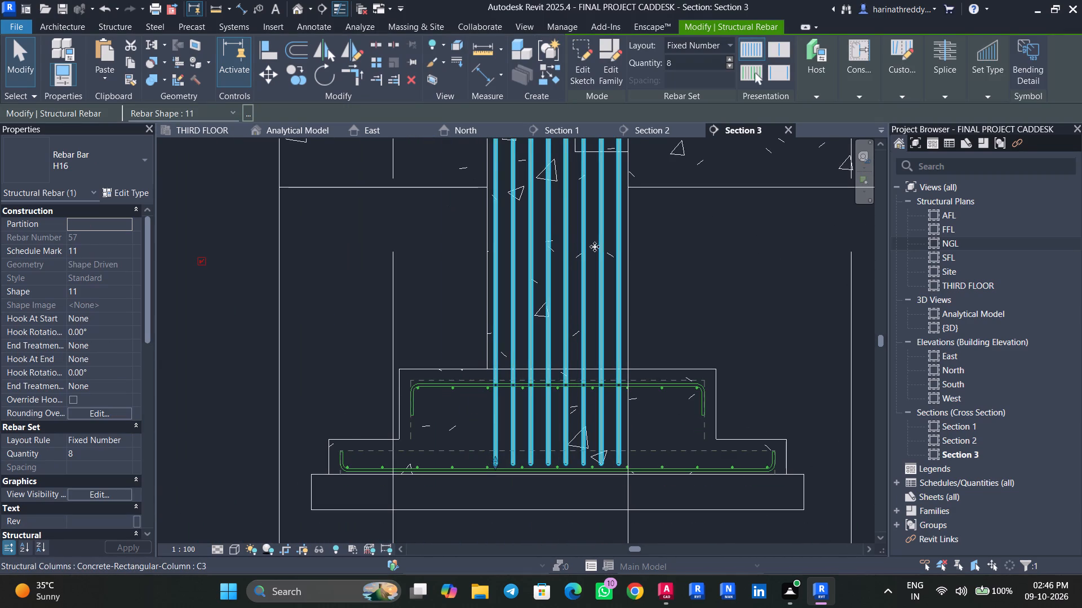
Return to the NGL structural plan and select the H16 bar set along the C3 column's upper long edge.
{"action": "double_click", "coordinate": [939, 249]}
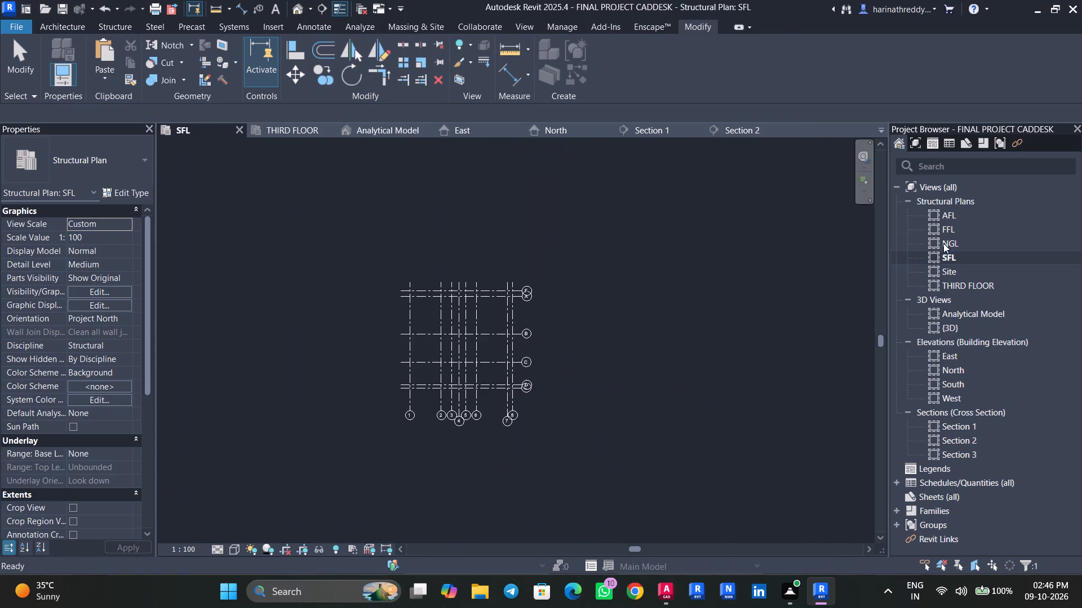
{"action": "double_click", "coordinate": [945, 243]}
{"action": "scroll", "coordinate": [507, 346], "scroll_direction": "down", "scroll_amount": 4}
{"action": "left_click", "coordinate": [508, 320]}
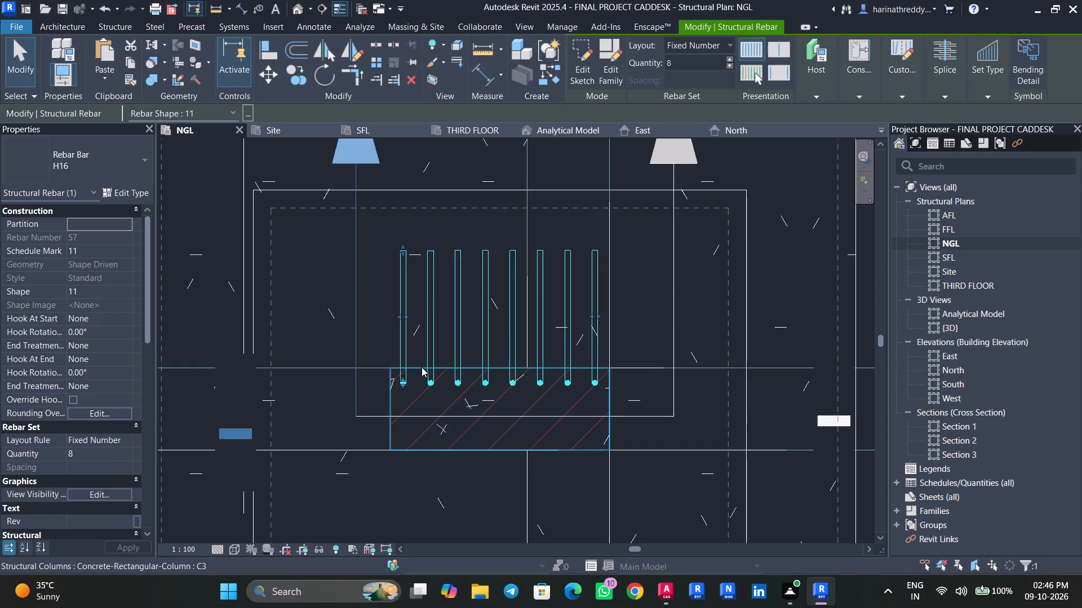
{"action": "scroll", "coordinate": [422, 363], "scroll_direction": "up", "scroll_amount": 4}
{"action": "scroll", "coordinate": [379, 315], "scroll_direction": "up", "scroll_amount": 2}
{"action": "middle_click_drag", "start_coordinate": [618, 329], "coordinate": [401, 338]}
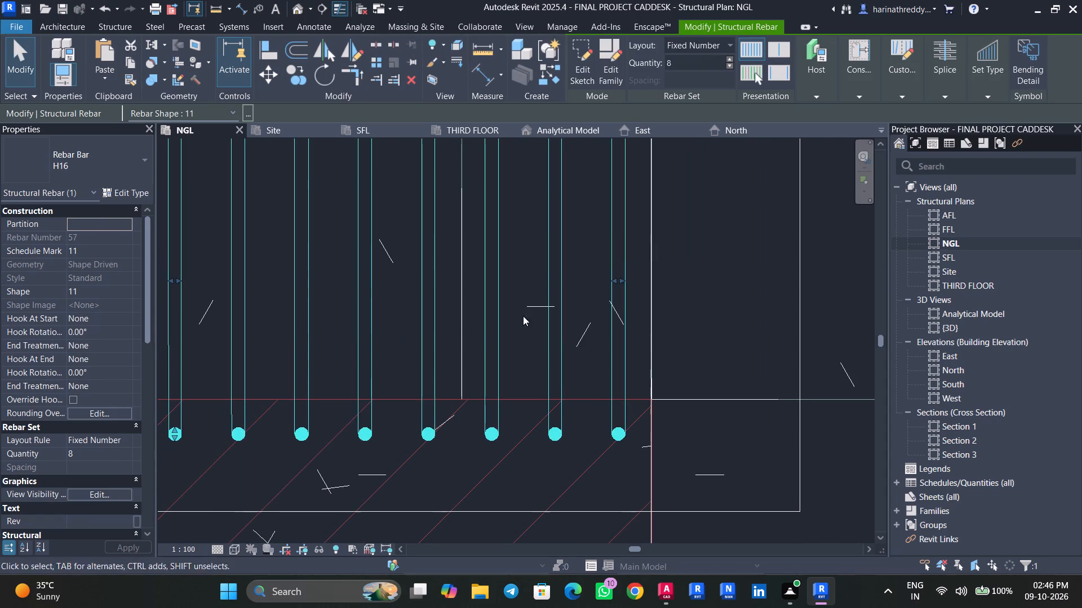
{"action": "left_click", "coordinate": [613, 275]}
{"action": "scroll", "coordinate": [610, 274], "scroll_direction": "down", "scroll_amount": 6}
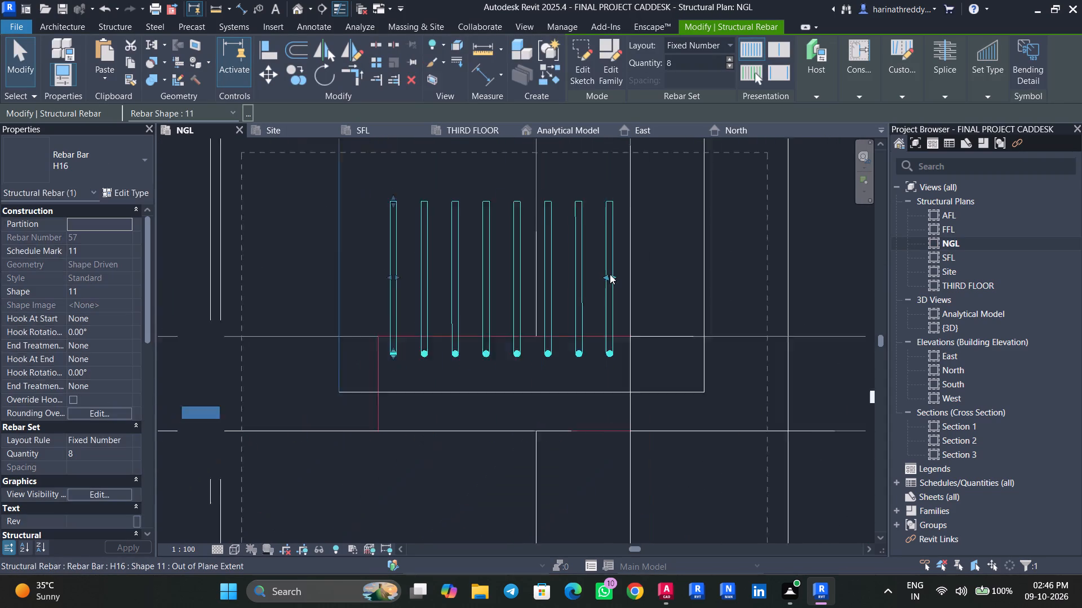
{"action": "left_click", "coordinate": [610, 274]}
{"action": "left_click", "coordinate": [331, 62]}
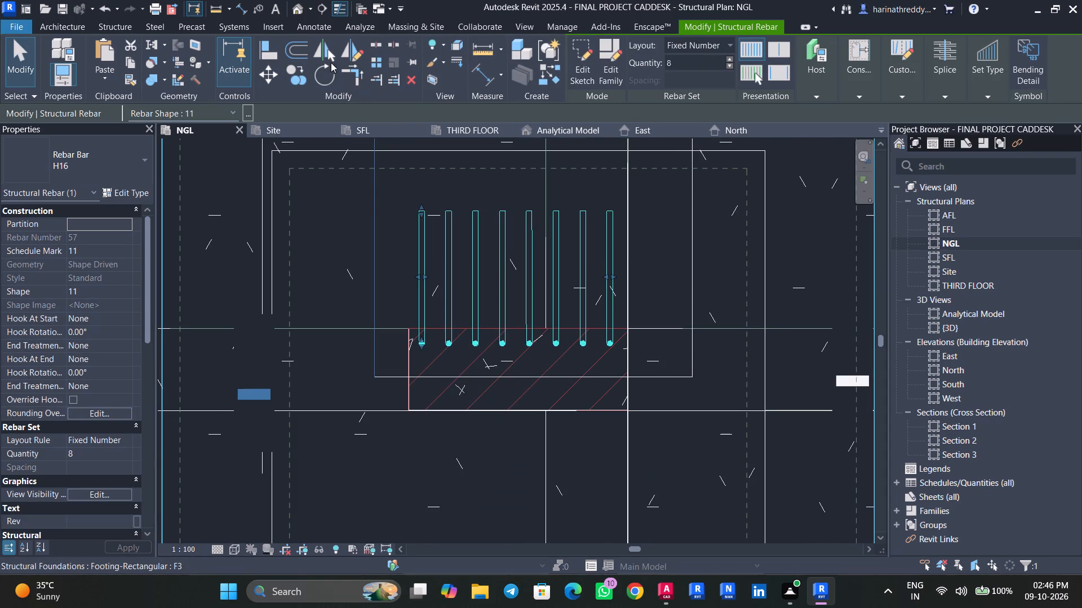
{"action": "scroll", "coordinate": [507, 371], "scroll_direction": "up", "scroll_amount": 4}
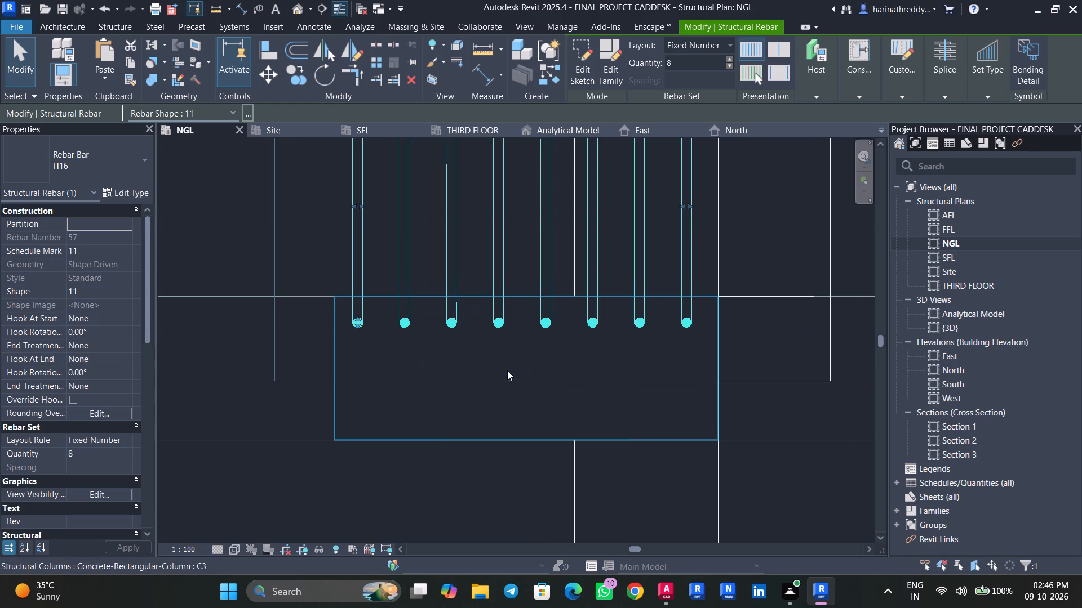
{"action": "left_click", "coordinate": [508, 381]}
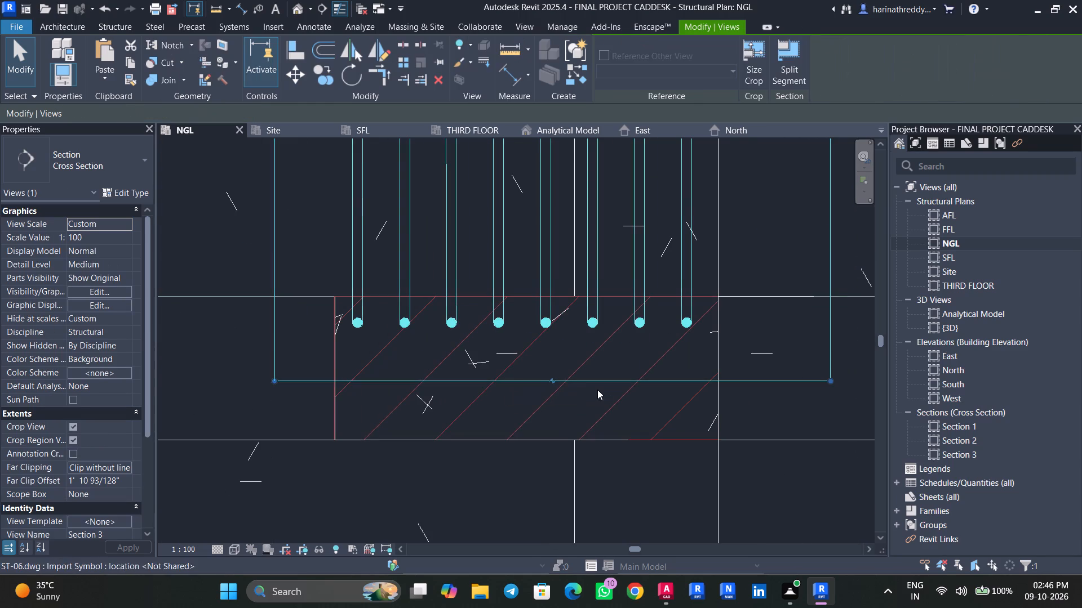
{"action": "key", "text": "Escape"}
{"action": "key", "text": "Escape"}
Mirror the H16 bar set about the C3 column's long centre line to reinforce the opposite long edge.
{"action": "left_click", "coordinate": [540, 303]}
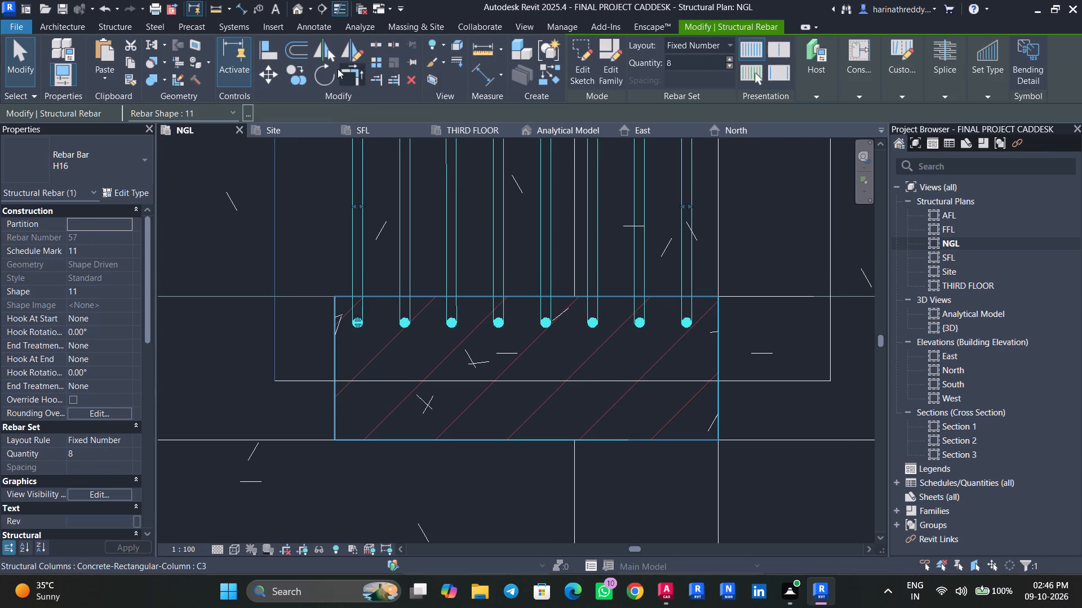
{"action": "left_click", "coordinate": [333, 50]}
{"action": "left_click", "coordinate": [491, 368]}
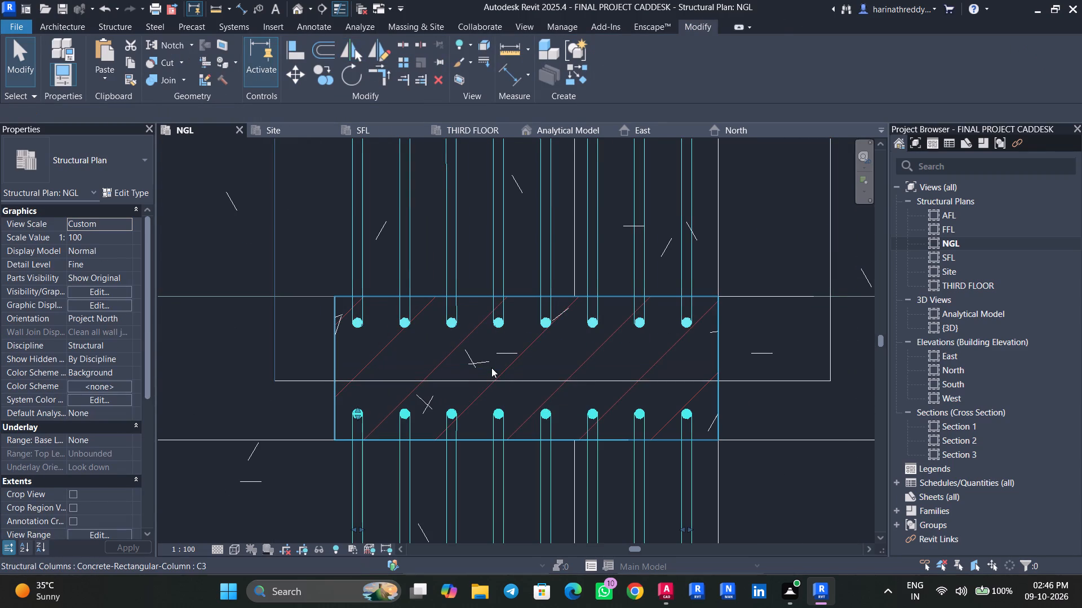
{"action": "key", "text": "Escape"}
{"action": "key", "text": "Escape"}
{"action": "key", "text": "Escape"}
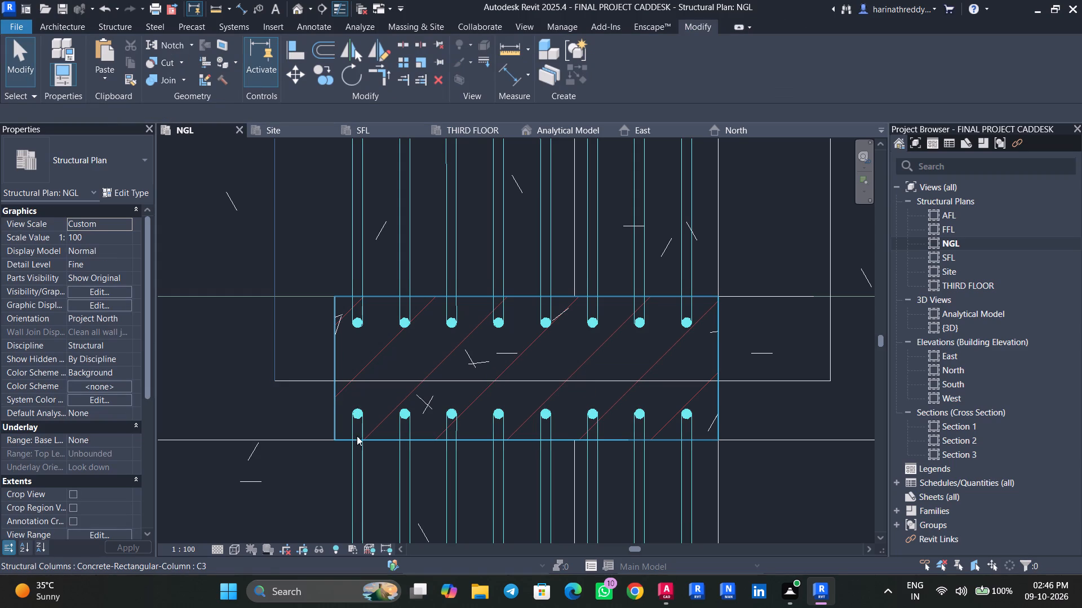
Start placing rebar in the C3 column from the NGL plan and choose rebar shape 52.
{"action": "left_click", "coordinate": [331, 410]}
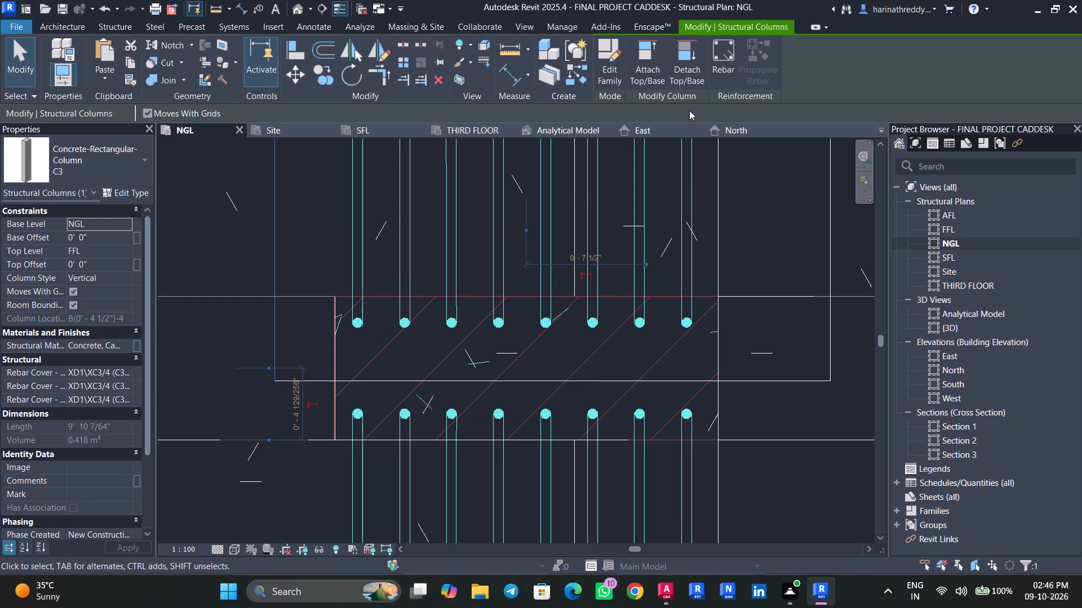
{"action": "left_click", "coordinate": [734, 66]}
{"action": "scroll", "coordinate": [815, 361], "scroll_direction": "down", "scroll_amount": 6}
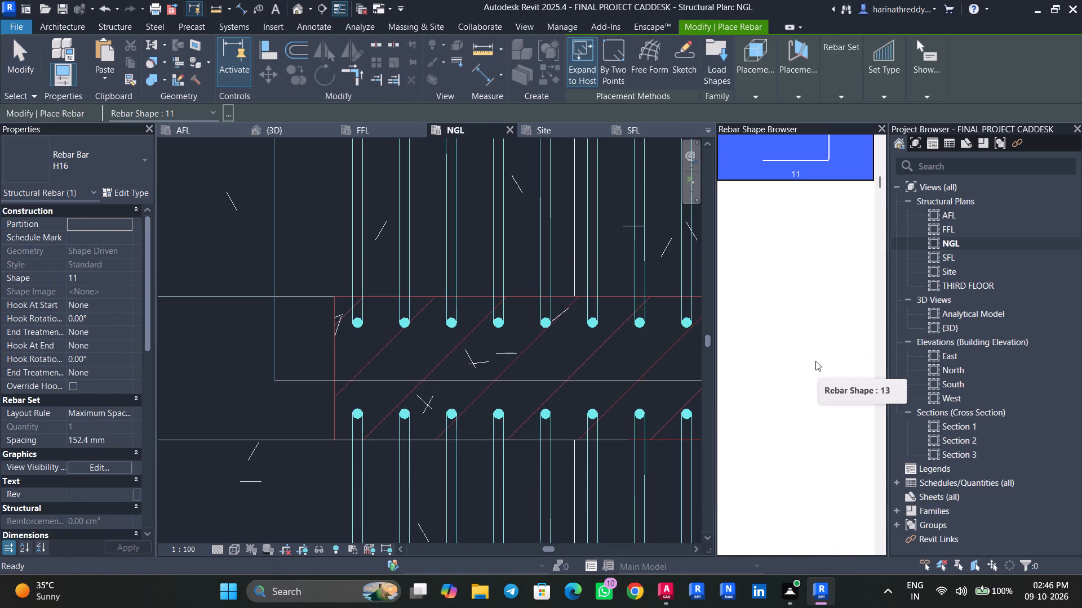
{"action": "scroll", "coordinate": [815, 361], "scroll_direction": "down", "scroll_amount": 2}
{"action": "scroll", "coordinate": [815, 361], "scroll_direction": "up", "scroll_amount": 1}
{"action": "scroll", "coordinate": [815, 361], "scroll_direction": "down", "scroll_amount": 7}
{"action": "scroll", "coordinate": [815, 361], "scroll_direction": "up", "scroll_amount": 1}
{"action": "scroll", "coordinate": [815, 361], "scroll_direction": "down", "scroll_amount": 20}
{"action": "scroll", "coordinate": [815, 361], "scroll_direction": "down", "scroll_amount": 6}
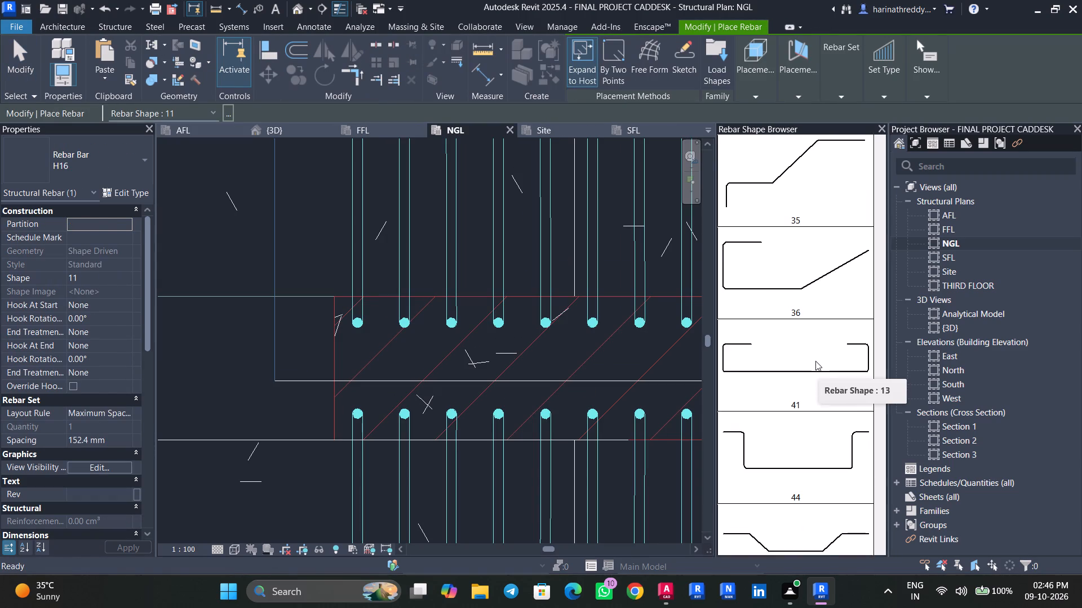
{"action": "scroll", "coordinate": [815, 361], "scroll_direction": "down", "scroll_amount": 11}
{"action": "left_click", "coordinate": [793, 466]}
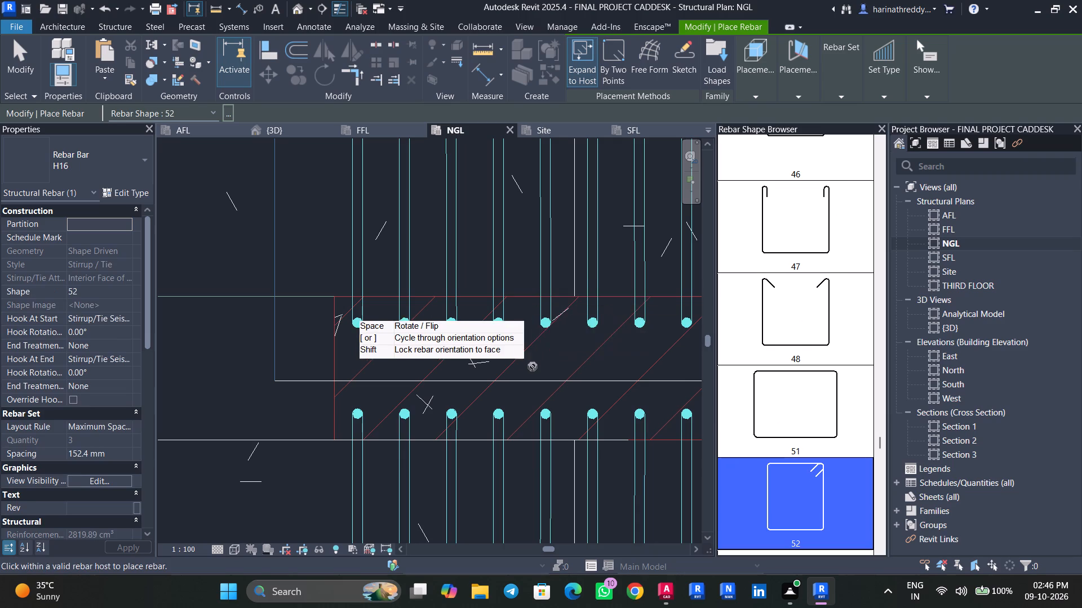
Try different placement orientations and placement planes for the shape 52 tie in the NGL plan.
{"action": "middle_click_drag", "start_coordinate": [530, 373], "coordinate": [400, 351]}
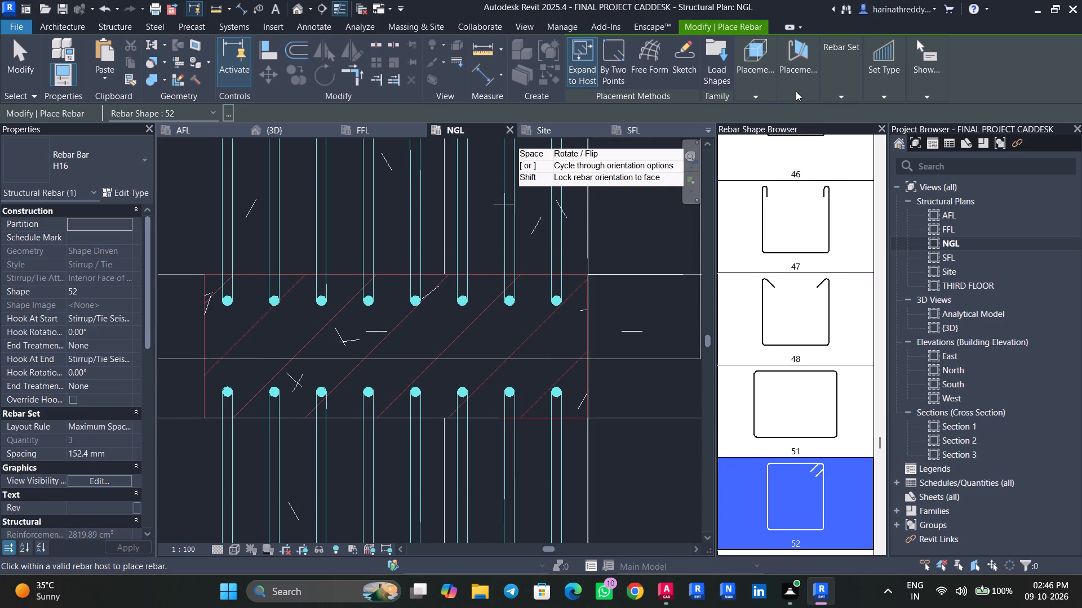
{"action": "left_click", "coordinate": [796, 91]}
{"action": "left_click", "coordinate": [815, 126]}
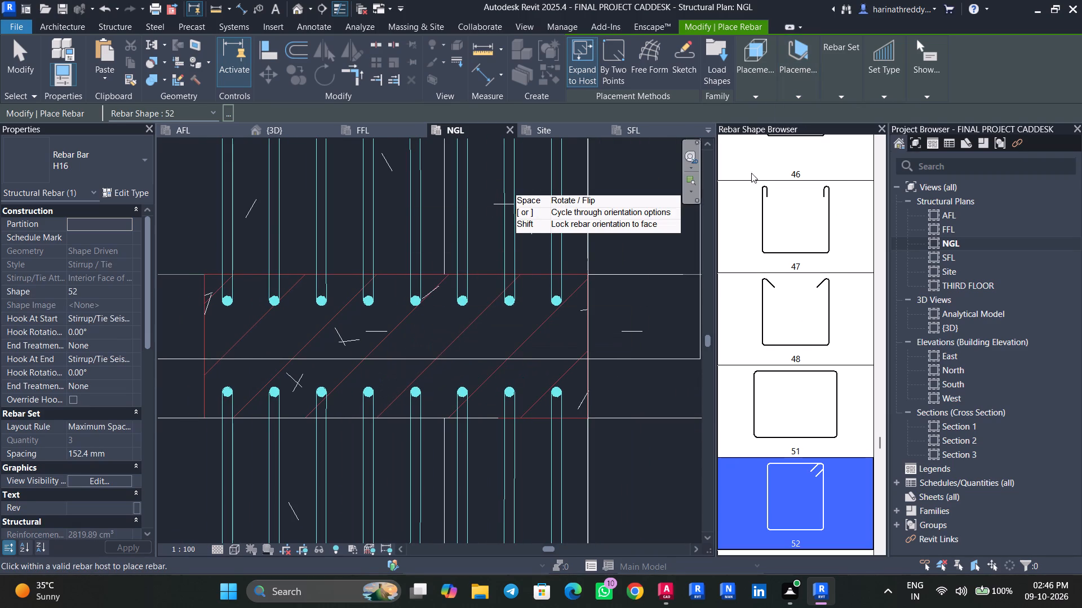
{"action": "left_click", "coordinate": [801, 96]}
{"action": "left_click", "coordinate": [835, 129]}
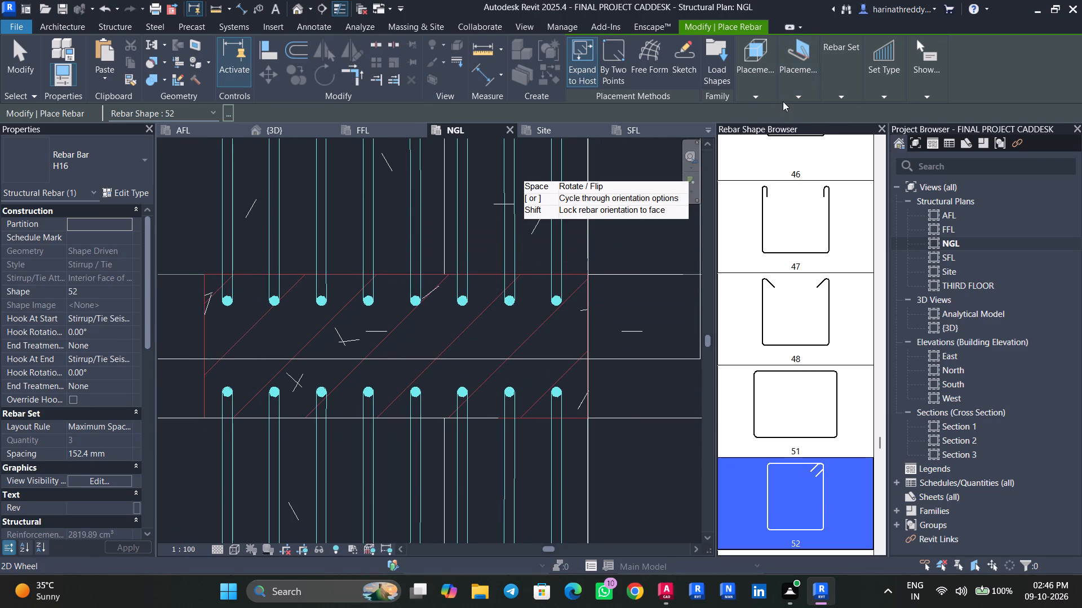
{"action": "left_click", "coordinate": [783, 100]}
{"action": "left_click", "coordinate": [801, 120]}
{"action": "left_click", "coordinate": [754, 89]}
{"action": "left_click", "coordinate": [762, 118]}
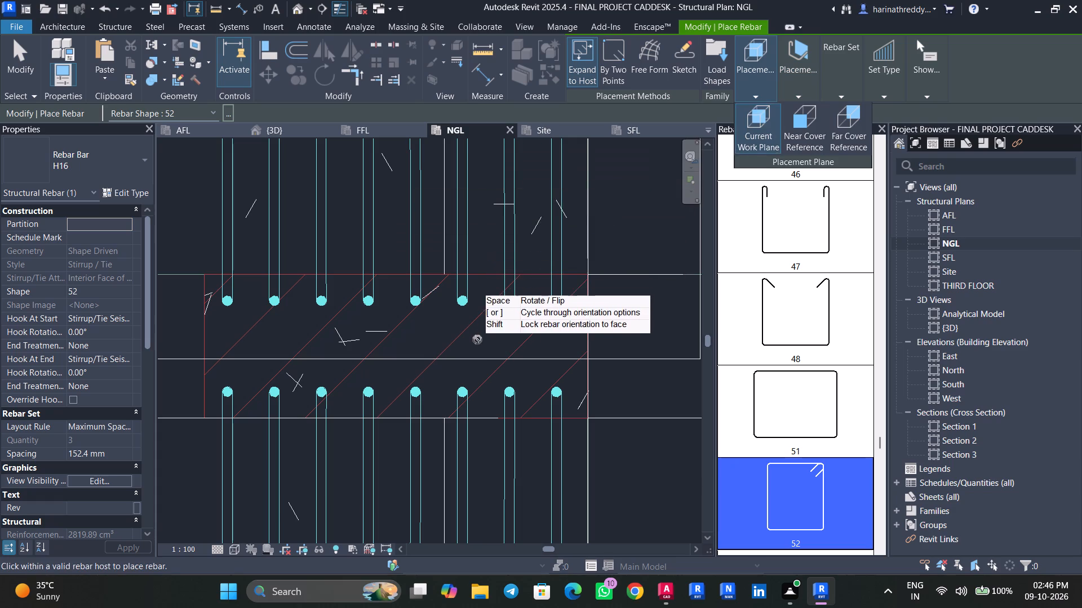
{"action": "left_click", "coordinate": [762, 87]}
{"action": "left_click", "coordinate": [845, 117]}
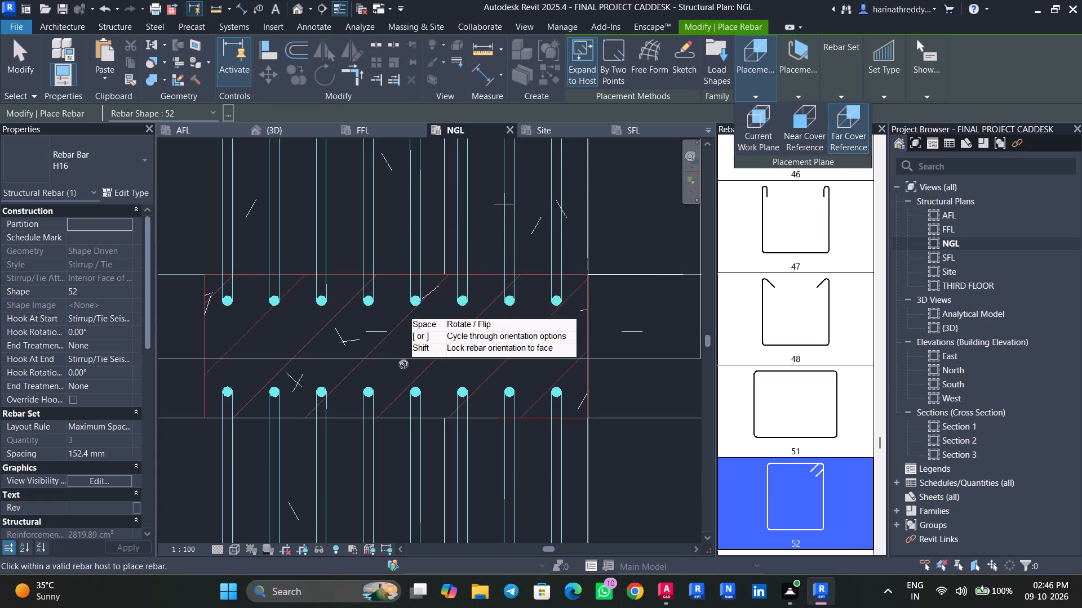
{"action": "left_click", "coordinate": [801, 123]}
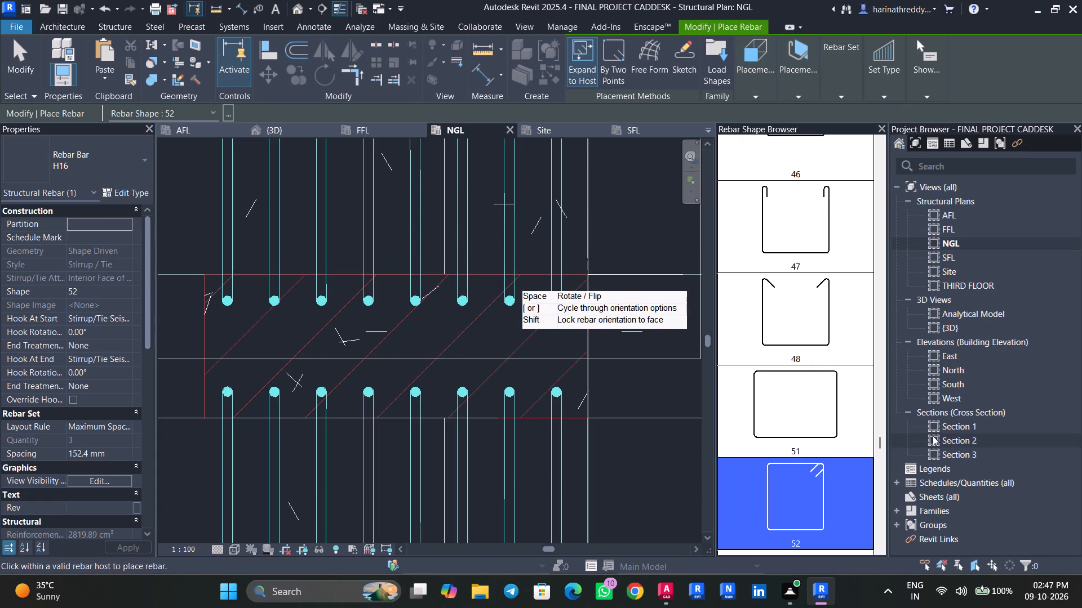
Open the Section 3 view and select the C3 column segment between the footing and NGL.
{"action": "double_click", "coordinate": [952, 455]}
{"action": "scroll", "coordinate": [549, 319], "scroll_direction": "down", "scroll_amount": 3}
{"action": "scroll", "coordinate": [549, 319], "scroll_direction": "up", "scroll_amount": 1}
{"action": "scroll", "coordinate": [549, 319], "scroll_direction": "down", "scroll_amount": 2}
{"action": "middle_click_drag", "start_coordinate": [578, 270], "coordinate": [579, 391]}
{"action": "scroll", "coordinate": [605, 319], "scroll_direction": "up", "scroll_amount": 4}
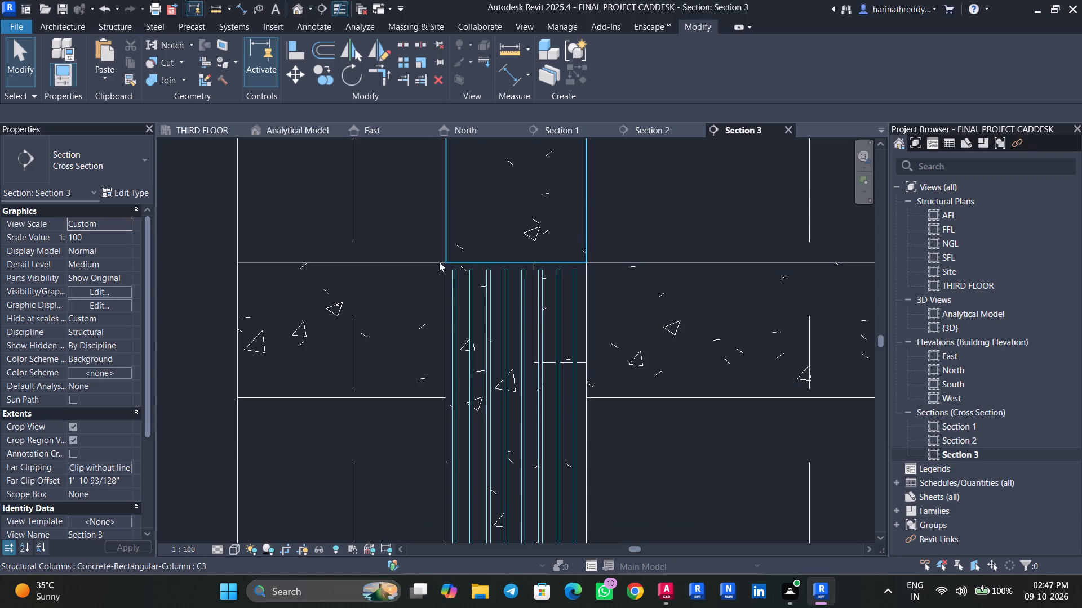
{"action": "left_click", "coordinate": [462, 264]}
{"action": "key", "text": "Escape"}
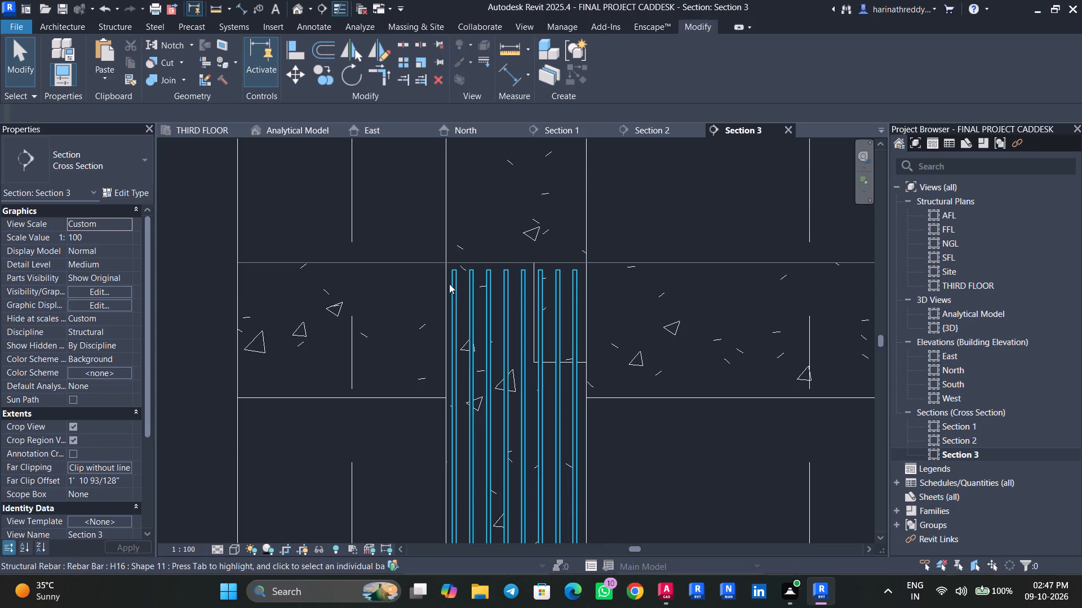
{"action": "scroll", "coordinate": [447, 284], "scroll_direction": "up", "scroll_amount": 4}
{"action": "left_click", "coordinate": [442, 281]}
{"action": "scroll", "coordinate": [442, 281], "scroll_direction": "down", "scroll_amount": 6}
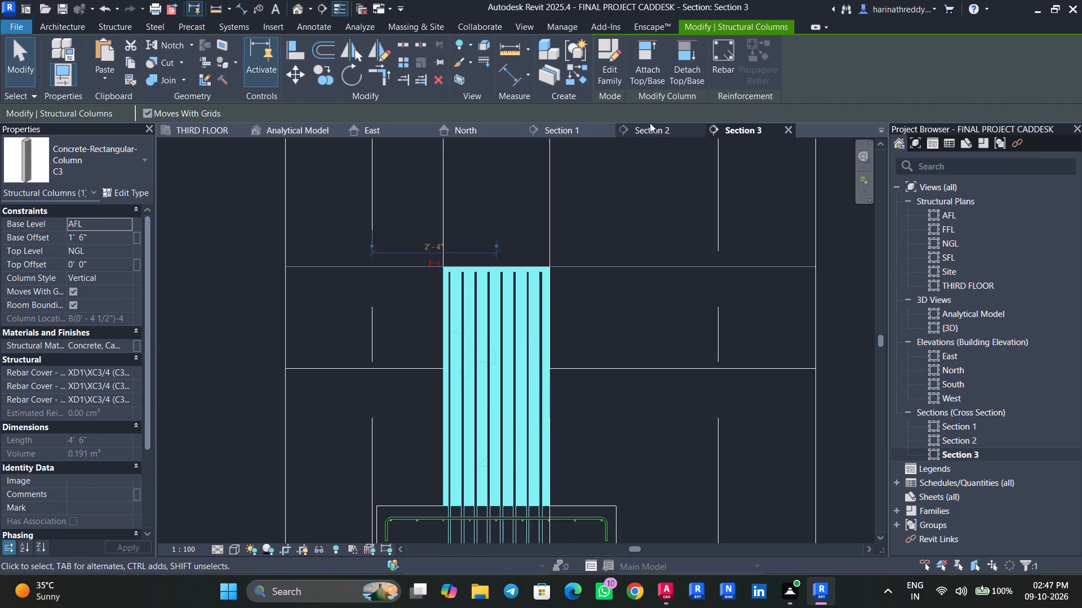
Place H16 shape 52 ties perpendicular to cover in the C3 column below NGL, at 152.4 mm maximum spacing.
{"action": "left_click", "coordinate": [722, 65]}
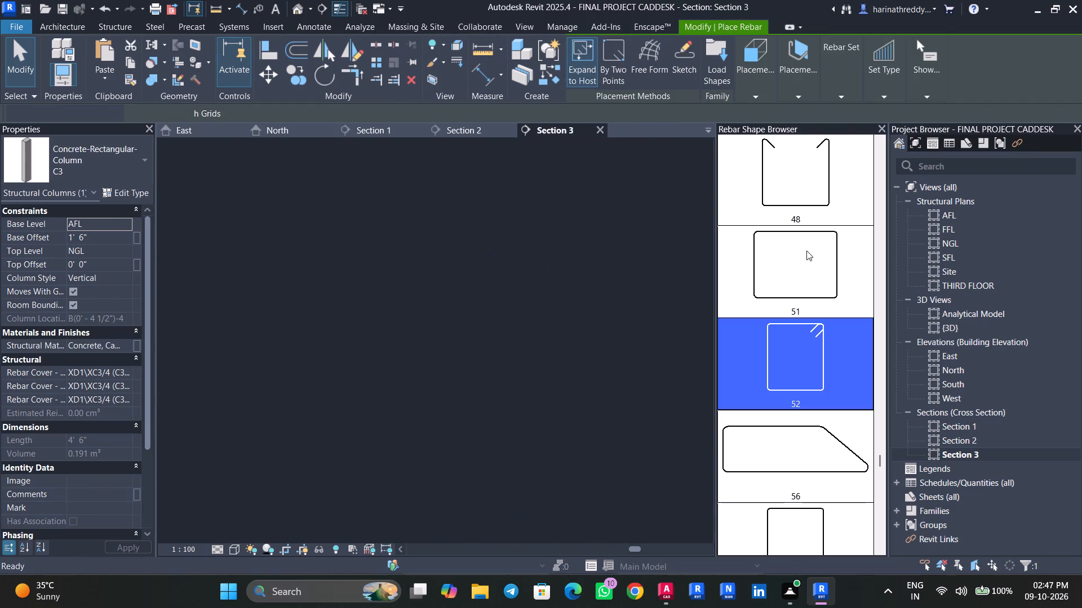
{"action": "scroll", "coordinate": [505, 340], "scroll_direction": "up", "scroll_amount": 2}
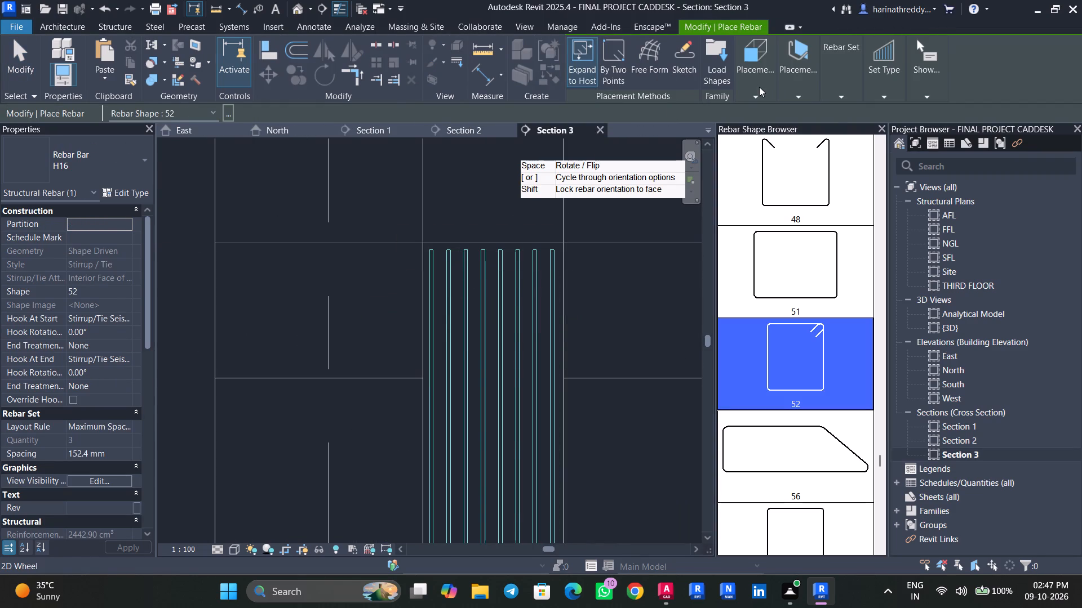
{"action": "left_click", "coordinate": [759, 87]}
{"action": "left_click", "coordinate": [794, 90]}
{"action": "left_click", "coordinate": [836, 119]}
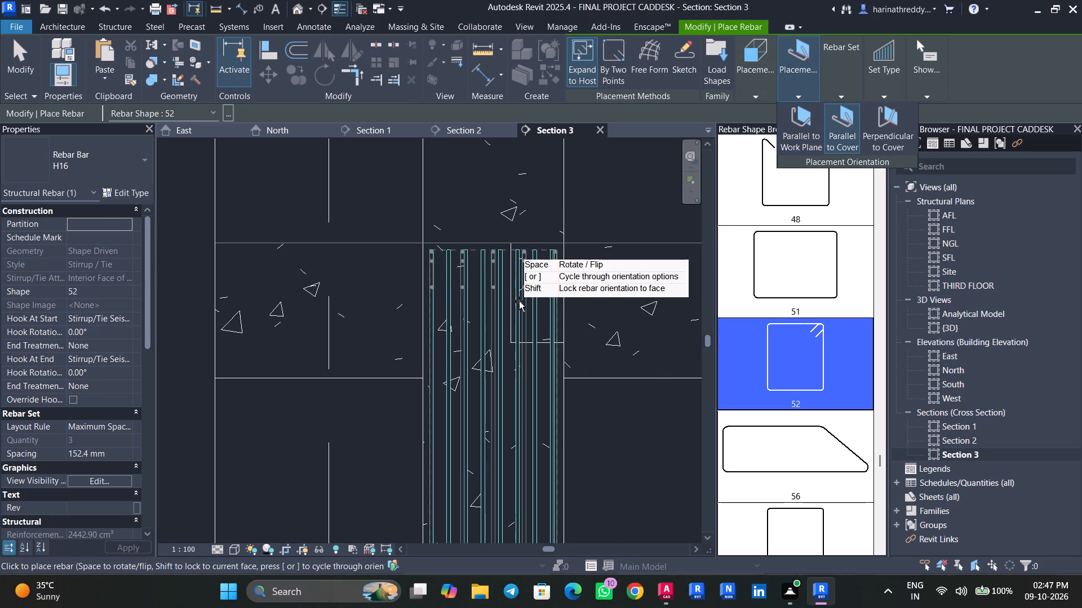
{"action": "left_click", "coordinate": [800, 89]}
{"action": "left_click", "coordinate": [886, 123]}
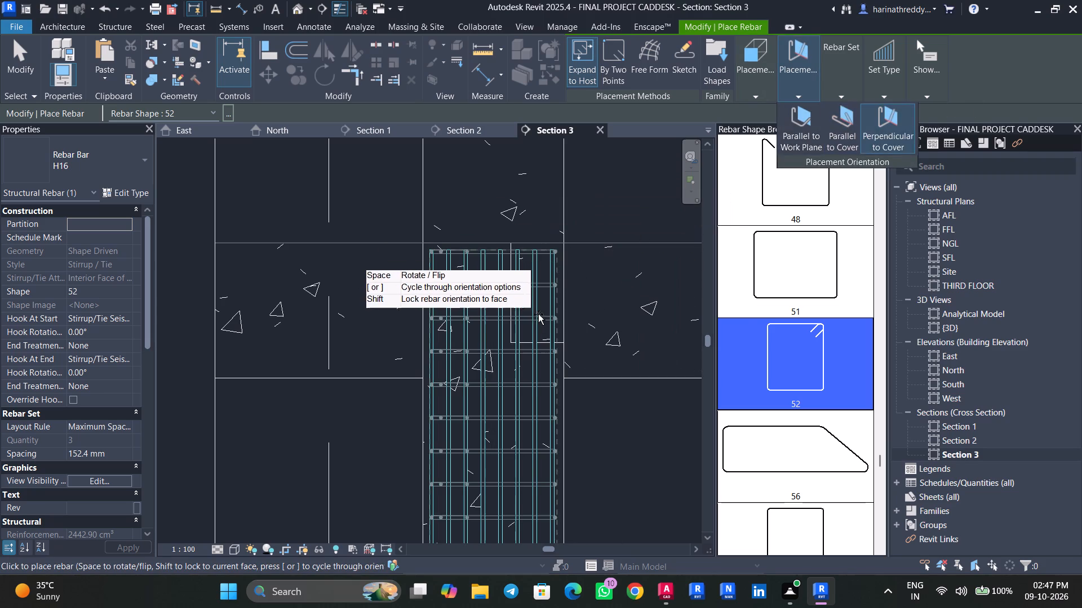
{"action": "left_click", "coordinate": [533, 308]}
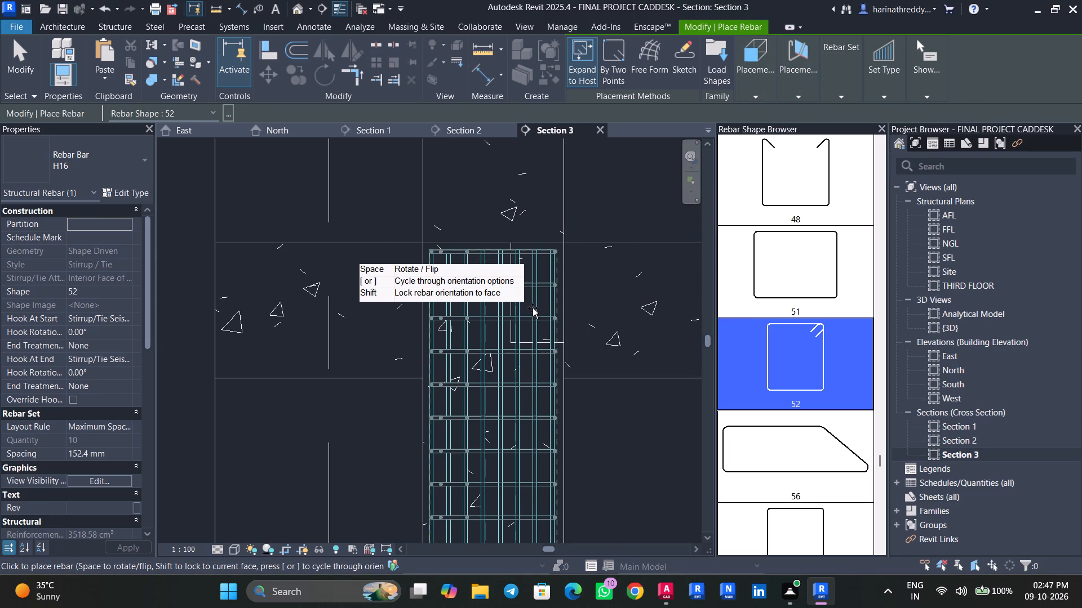
{"action": "scroll", "coordinate": [533, 310], "scroll_direction": "up", "scroll_amount": 3}
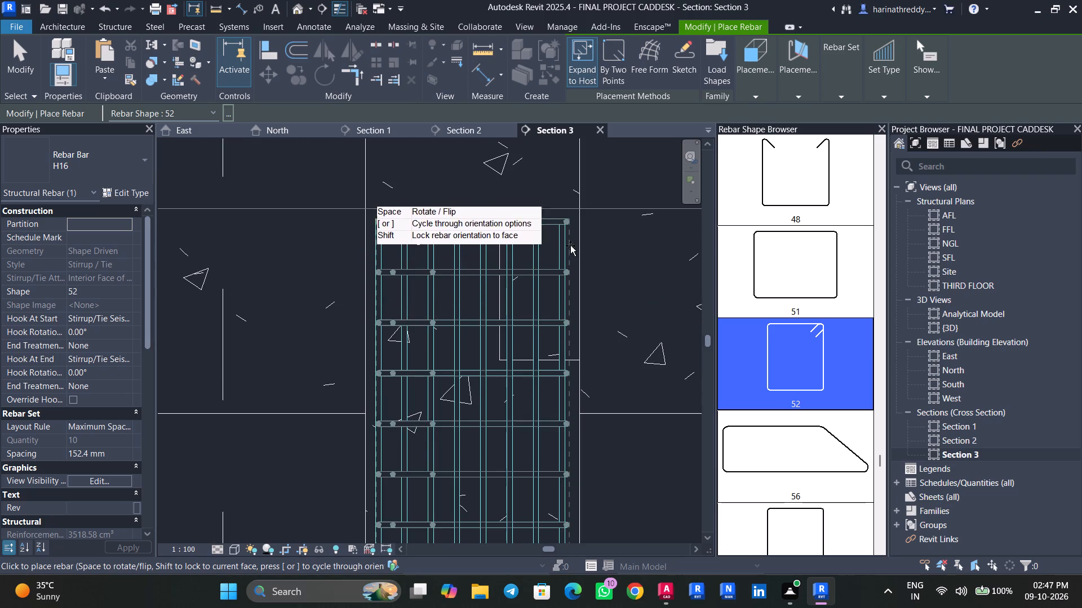
{"action": "left_click", "coordinate": [521, 275]}
{"action": "left_click", "coordinate": [521, 275]}
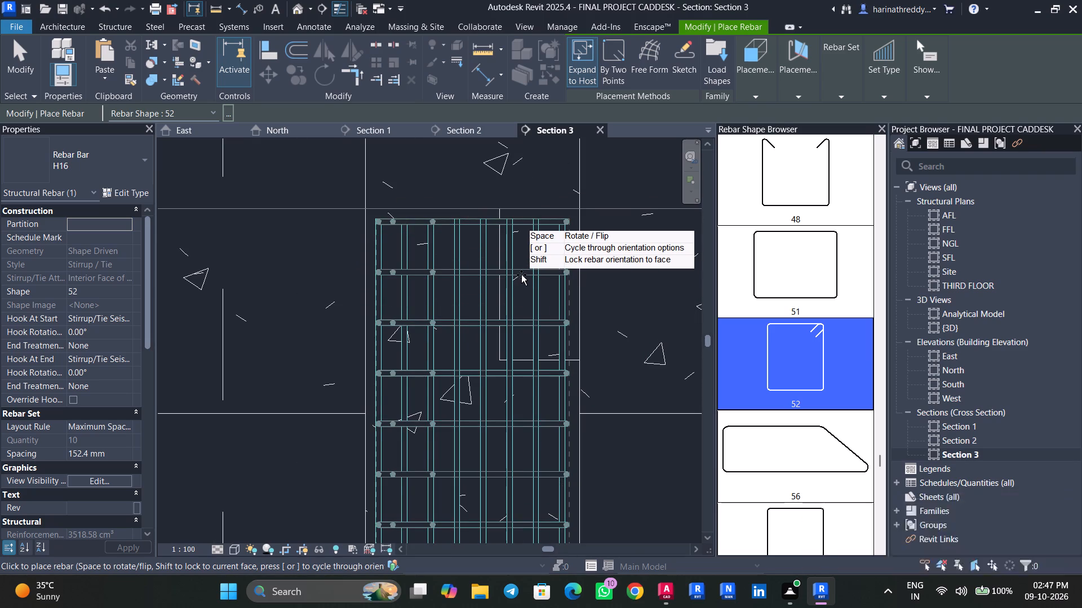
{"action": "key", "text": "Escape"}
{"action": "key", "text": "Escape"}
{"action": "key", "text": "Escape"}
{"action": "key", "text": "Escape"}
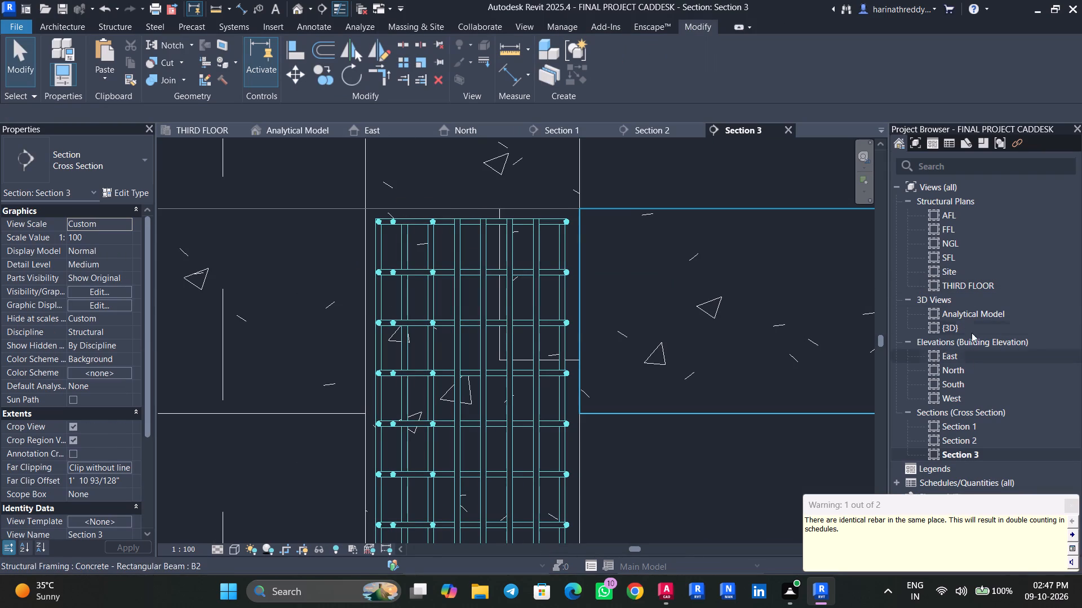
In the NGL plan, shorten one C3 column shape 52 tie from both ends to about 430 mm (A), checking the column schedule in AutoCAD.
{"action": "double_click", "coordinate": [964, 247]}
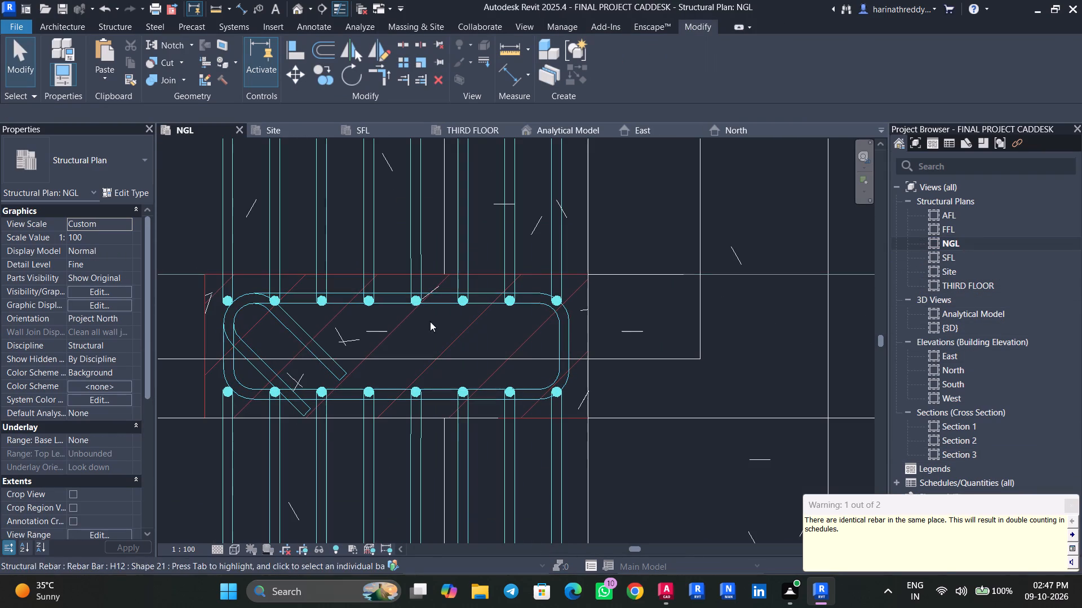
{"action": "left_click", "coordinate": [226, 348]}
{"action": "scroll", "coordinate": [225, 341], "scroll_direction": "up", "scroll_amount": 5}
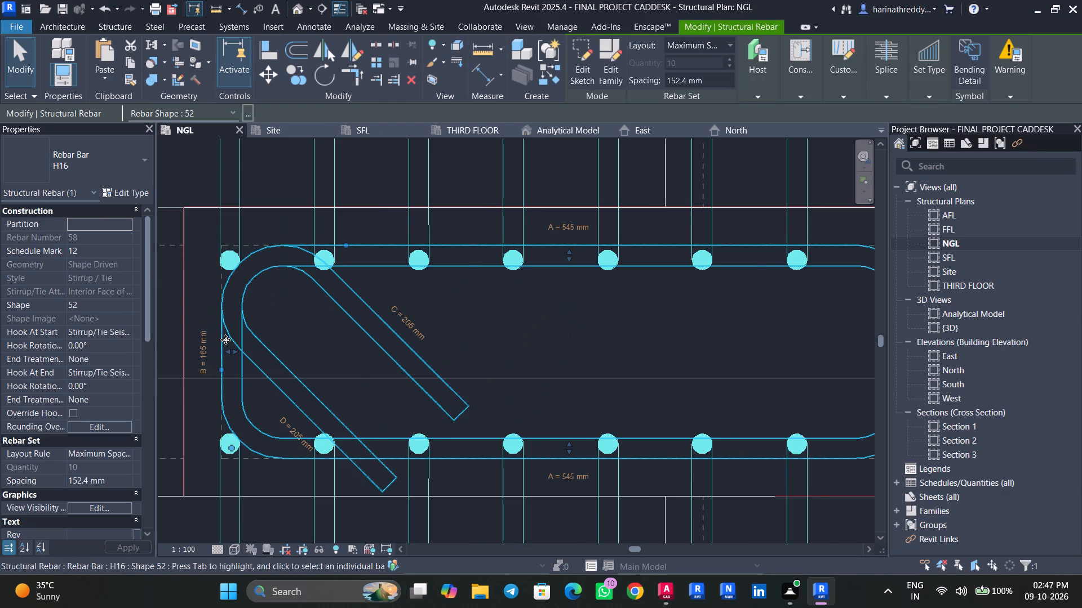
{"action": "left_click_drag", "start_coordinate": [236, 352], "coordinate": [269, 352]}
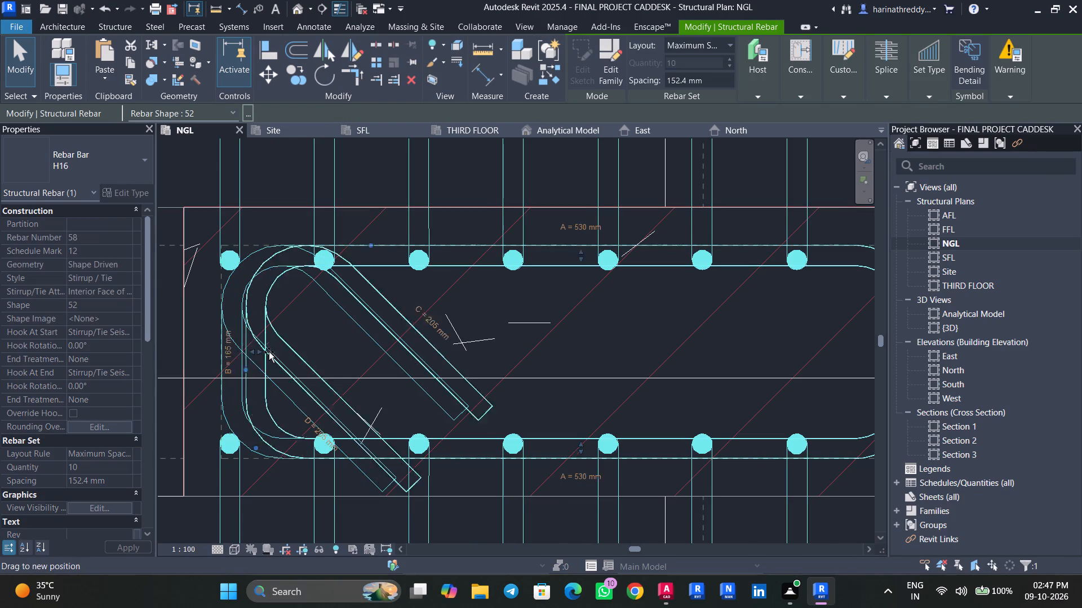
{"action": "left_click_drag", "start_coordinate": [269, 352], "coordinate": [300, 348]}
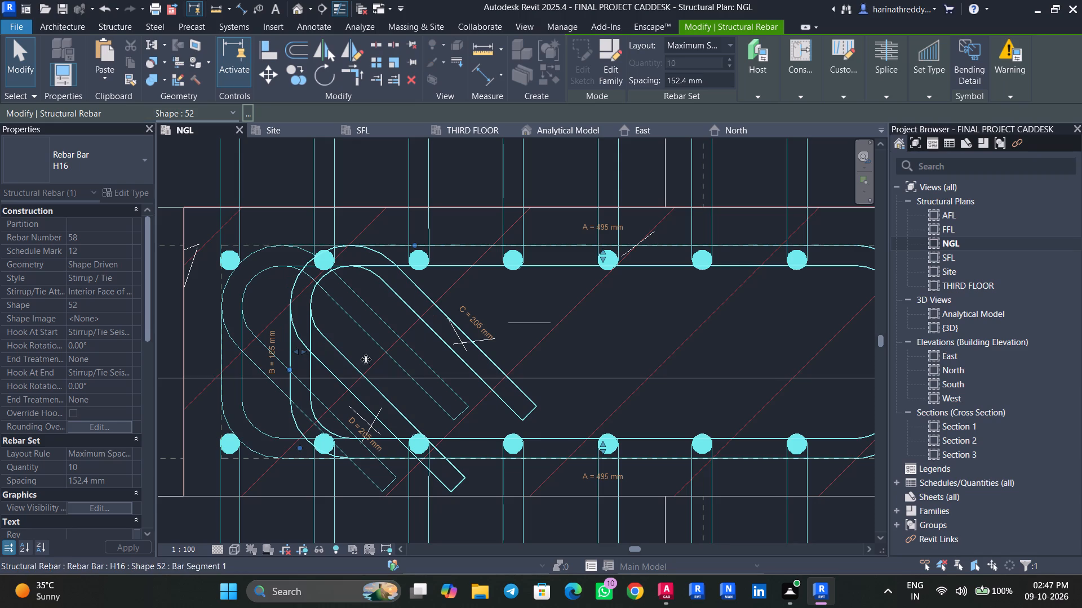
{"action": "left_click", "coordinate": [824, 528]}
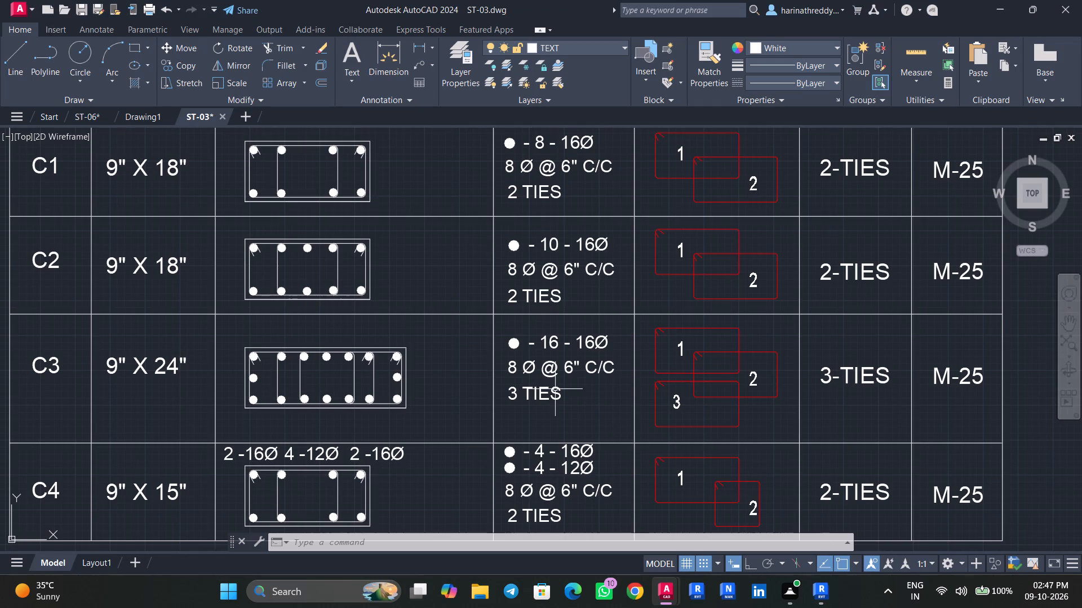
{"action": "left_click", "coordinate": [850, 529]}
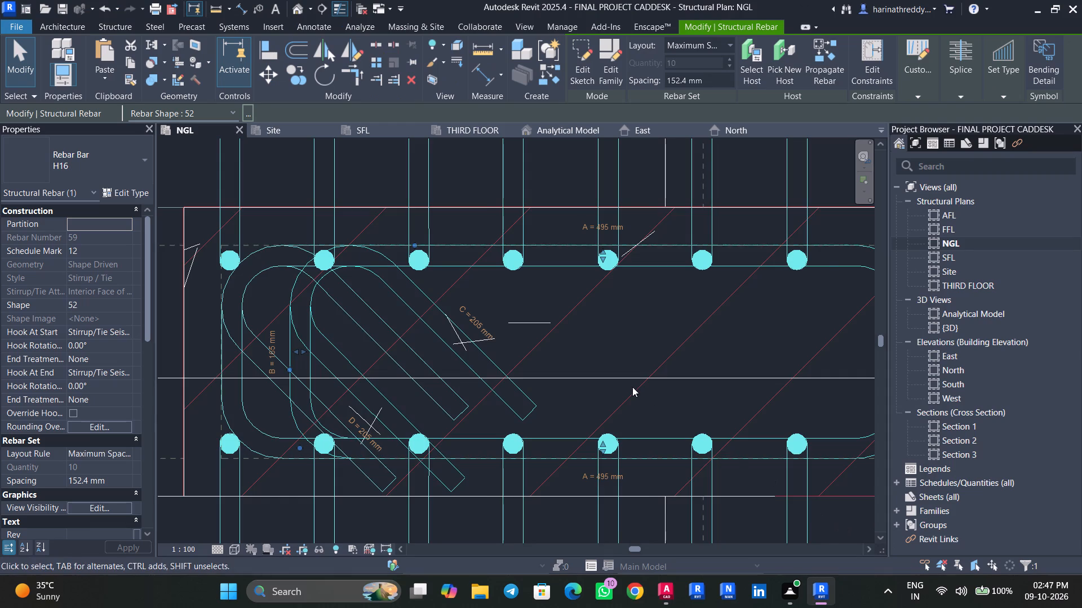
{"action": "scroll", "coordinate": [632, 387], "scroll_direction": "down", "scroll_amount": 3}
{"action": "left_click_drag", "start_coordinate": [809, 365], "coordinate": [755, 365]}
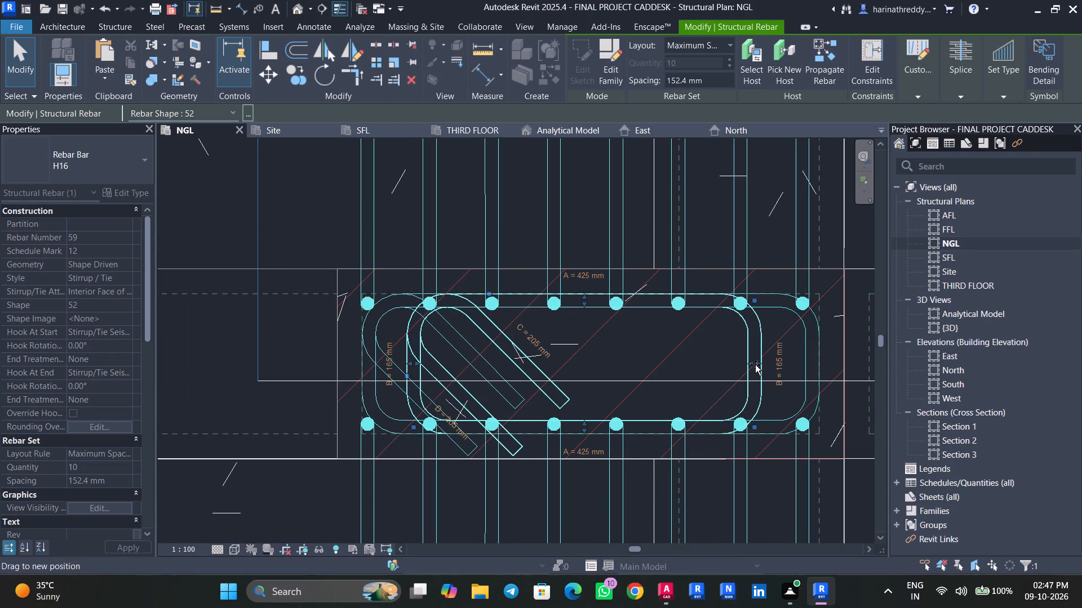
{"action": "left_click_drag", "start_coordinate": [755, 365], "coordinate": [761, 365]}
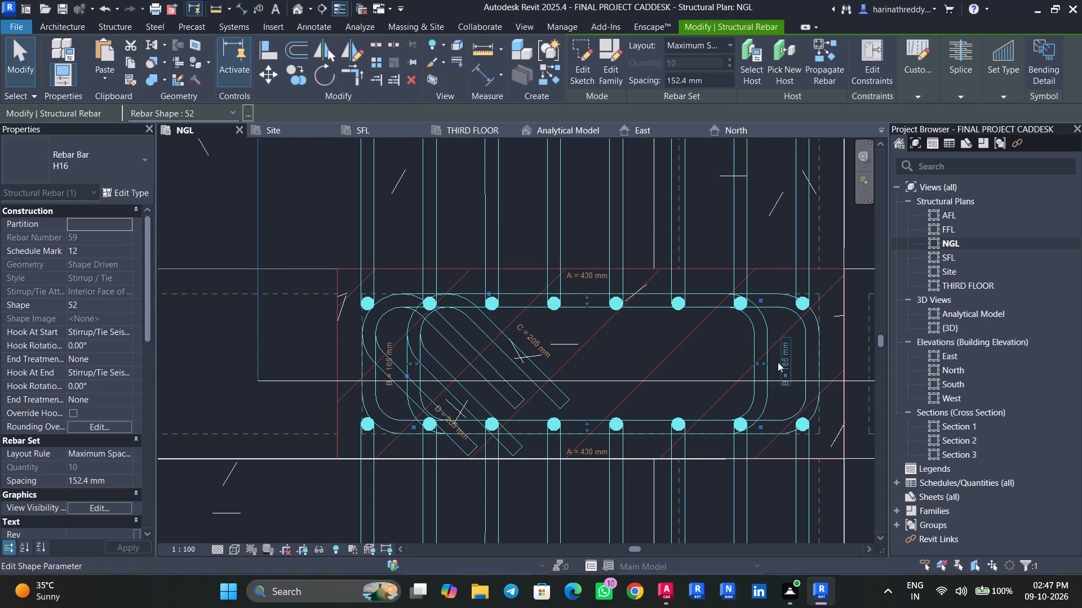
{"action": "key", "text": "Escape"}
Shorten a second full-length shape 52 tie in the C3 column from both ends to about 305 mm (A).
{"action": "left_click", "coordinate": [809, 358]}
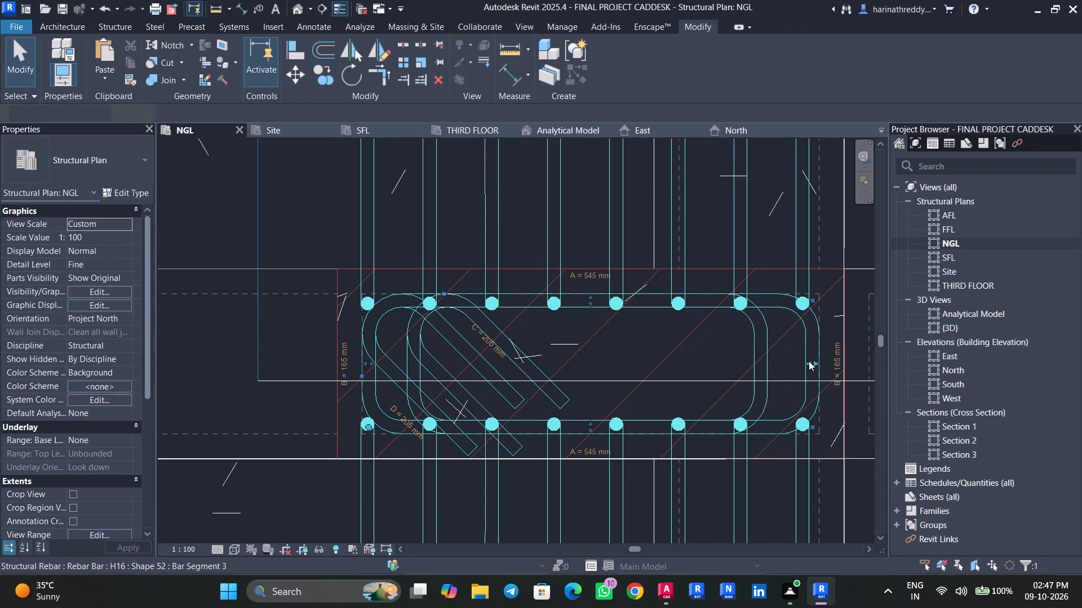
{"action": "left_click_drag", "start_coordinate": [808, 362], "coordinate": [708, 361]}
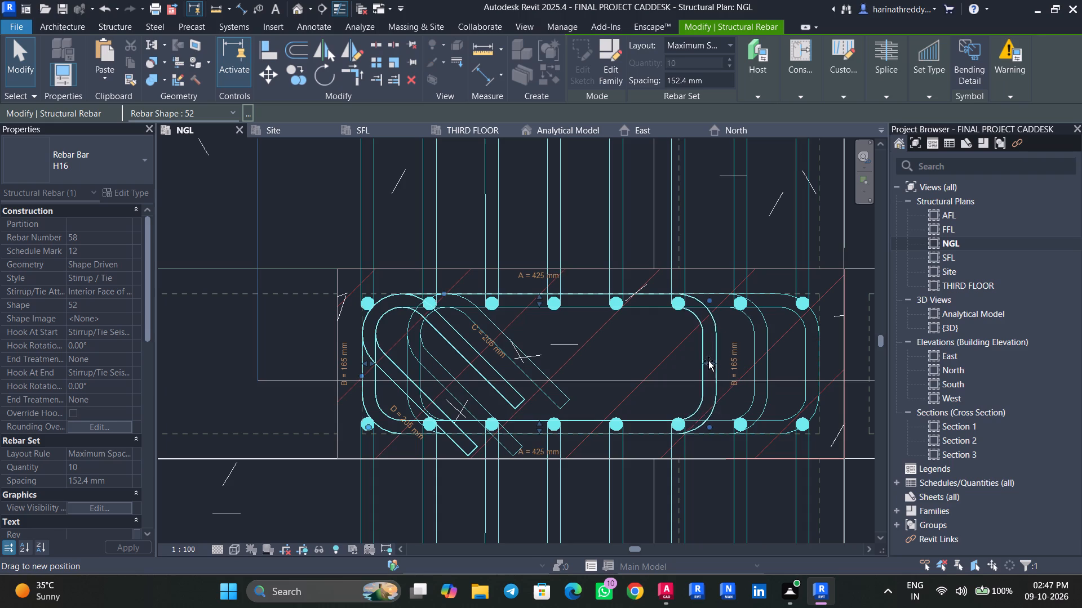
{"action": "left_click_drag", "start_coordinate": [708, 361], "coordinate": [705, 360]}
{"action": "left_click_drag", "start_coordinate": [370, 363], "coordinate": [463, 362]}
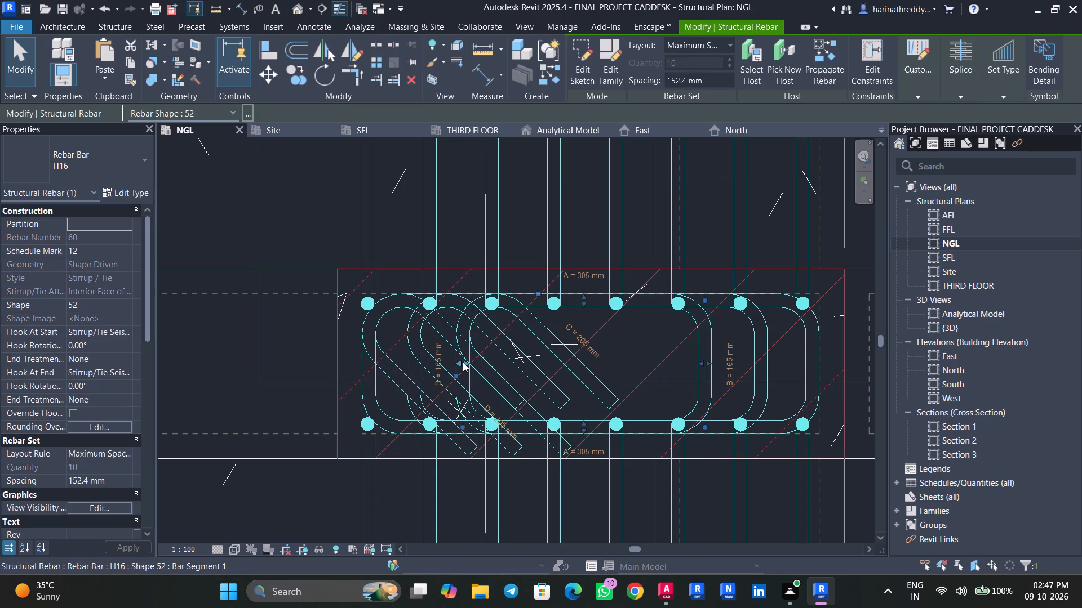
{"action": "scroll", "coordinate": [463, 362], "scroll_direction": "up", "scroll_amount": 3}
{"action": "middle_click_drag", "start_coordinate": [620, 362], "coordinate": [476, 358]}
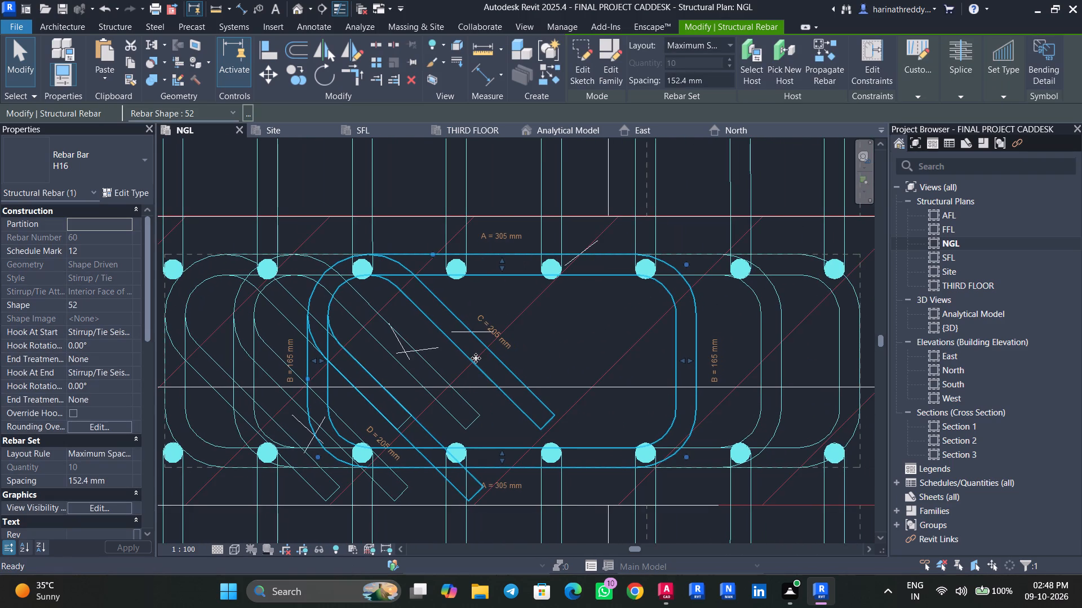
{"action": "scroll", "coordinate": [476, 358], "scroll_direction": "down", "scroll_amount": 3}
{"action": "key", "text": "Escape"}
{"action": "key", "text": "Escape"}
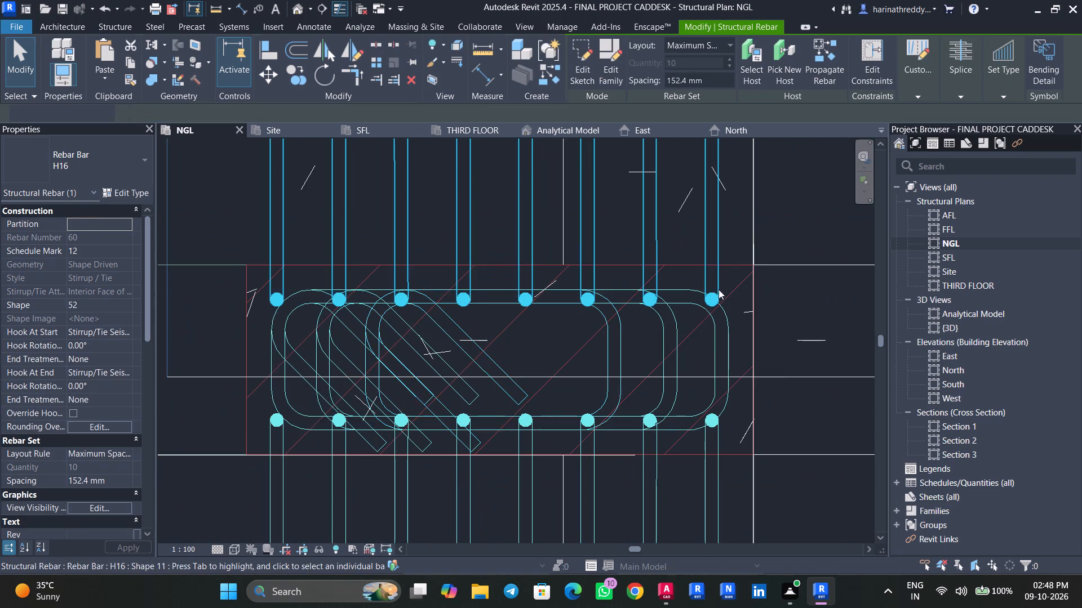
Shift the upper row of eight H16 bars in the C3 column inward and pull in both end bars to fit inside the outer tie.
{"action": "left_click", "coordinate": [709, 283]}
{"action": "left_click_drag", "start_coordinate": [711, 150], "coordinate": [697, 150]}
{"action": "key", "text": "Down"}
{"action": "key", "text": "Down"}
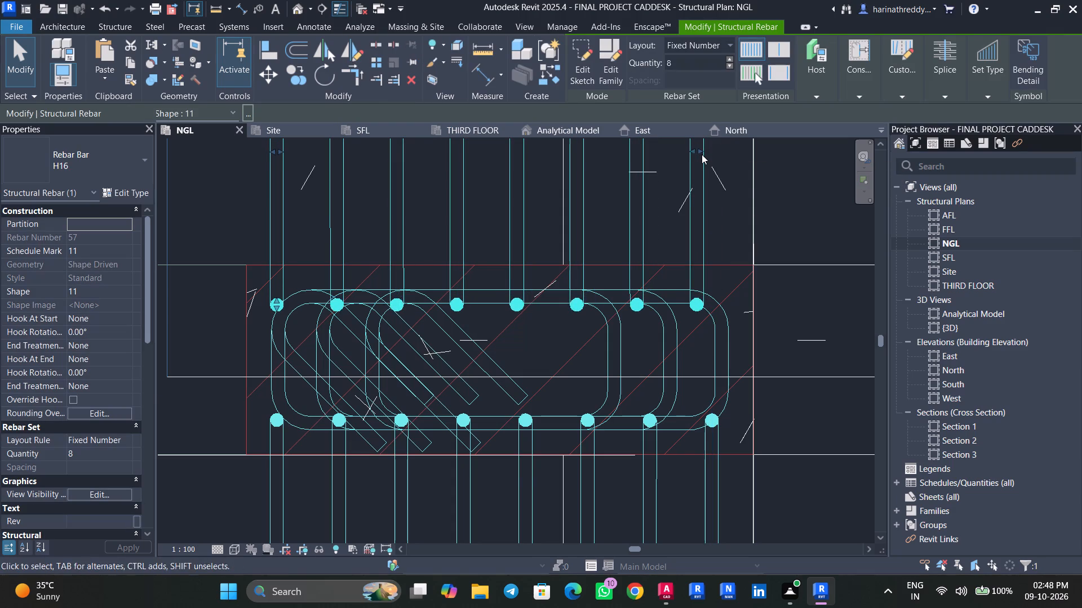
{"action": "key", "text": "Down"}
{"action": "key", "text": "Down"}
{"action": "key", "text": "Down"}
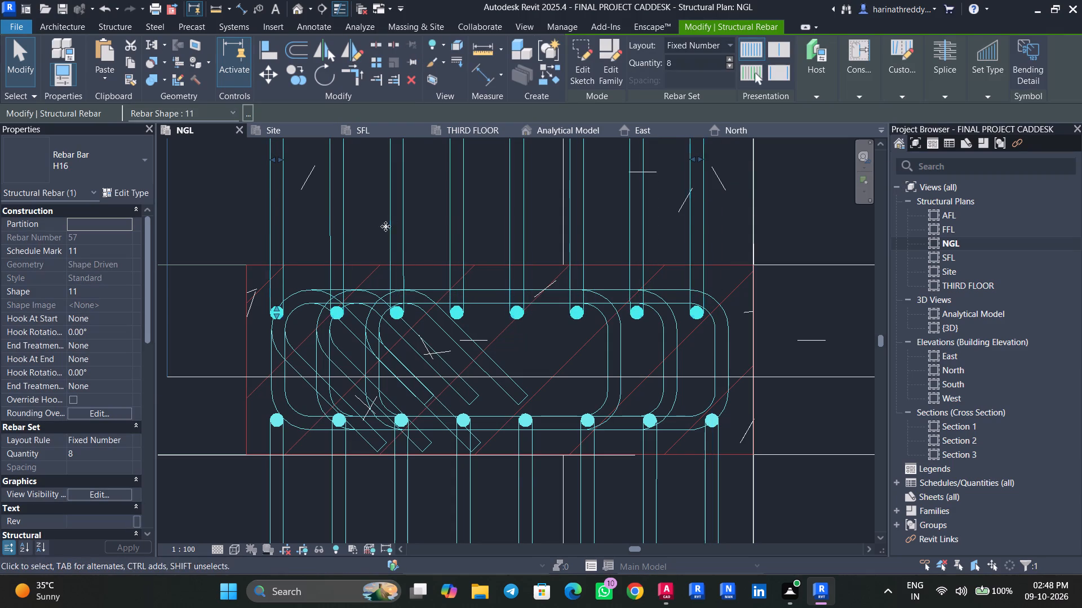
{"action": "left_click_drag", "start_coordinate": [286, 158], "coordinate": [291, 159]}
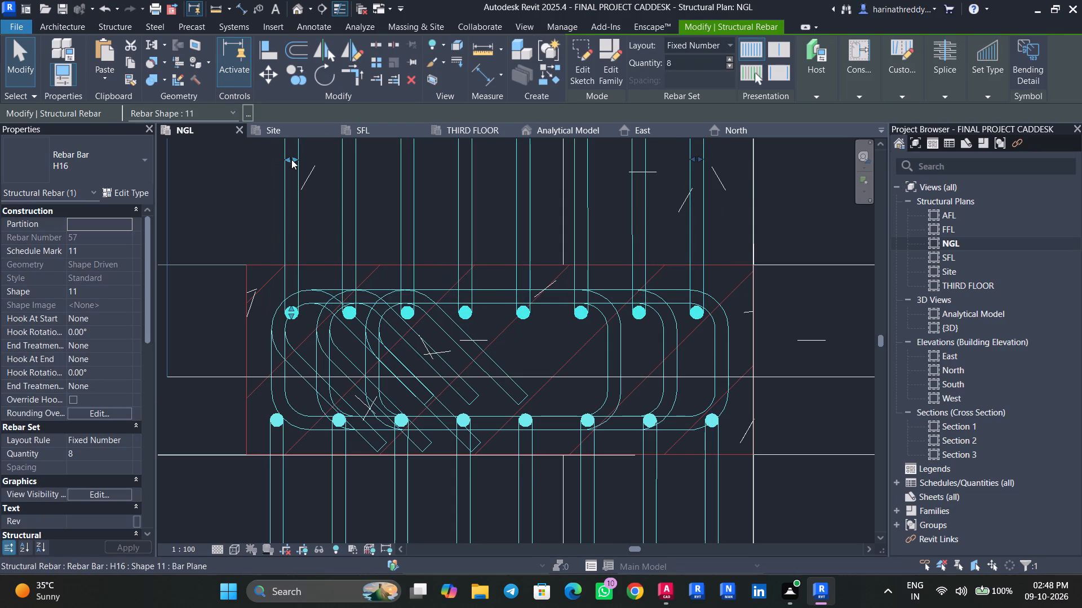
{"action": "scroll", "coordinate": [262, 299], "scroll_direction": "up", "scroll_amount": 10}
{"action": "scroll", "coordinate": [313, 253], "scroll_direction": "down", "scroll_amount": 9}
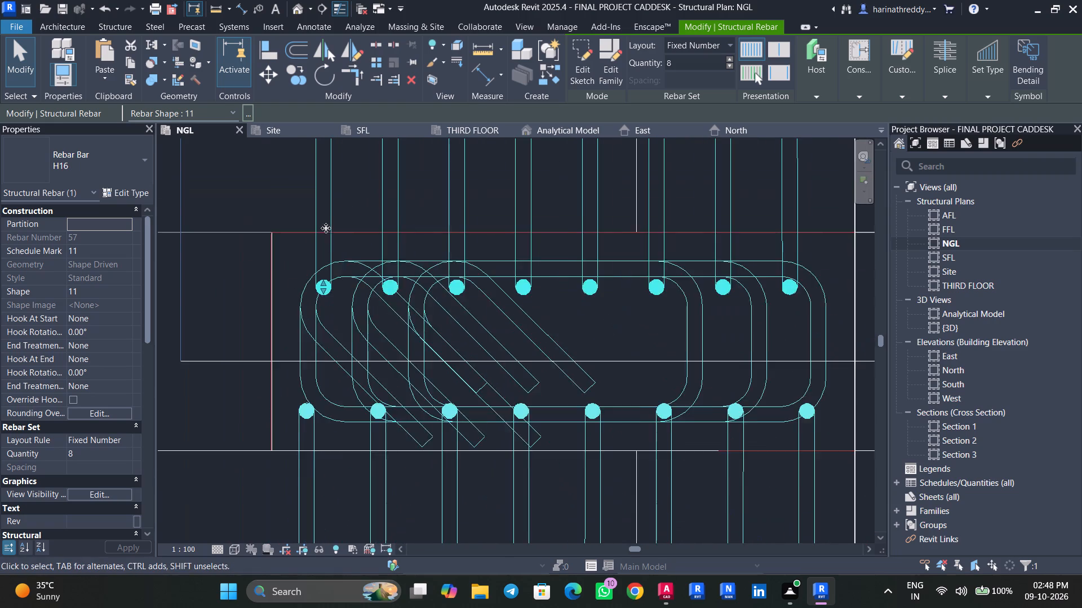
{"action": "middle_click_drag", "start_coordinate": [338, 220], "coordinate": [342, 287]}
{"action": "left_click_drag", "start_coordinate": [329, 177], "coordinate": [334, 178]}
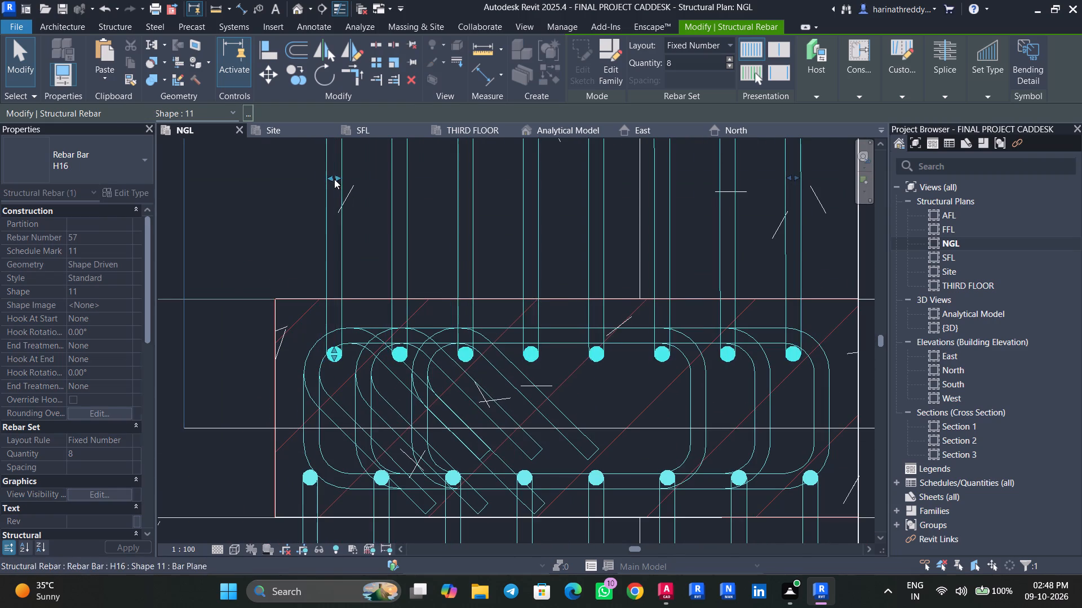
Shift the lower row of eight H16 bars inside the outer tie and pull in both end bars to align with the upper row.
{"action": "middle_click_drag", "start_coordinate": [375, 288], "coordinate": [304, 164]}
{"action": "middle_click_drag", "start_coordinate": [272, 435], "coordinate": [290, 330]}
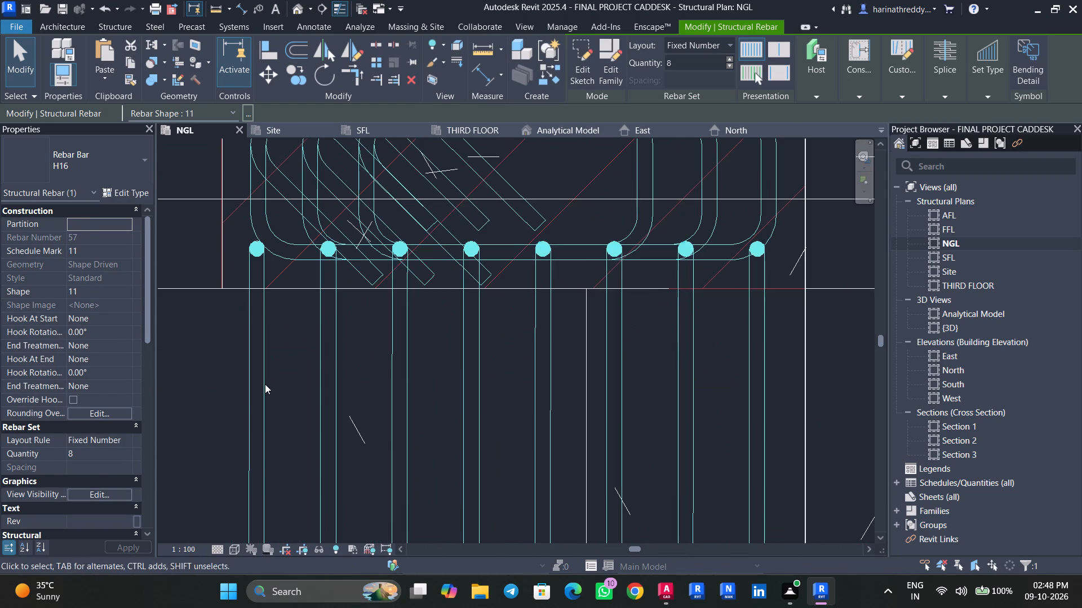
{"action": "key", "text": "Escape"}
{"action": "left_click", "coordinate": [264, 381]}
{"action": "left_click_drag", "start_coordinate": [260, 426], "coordinate": [278, 424]}
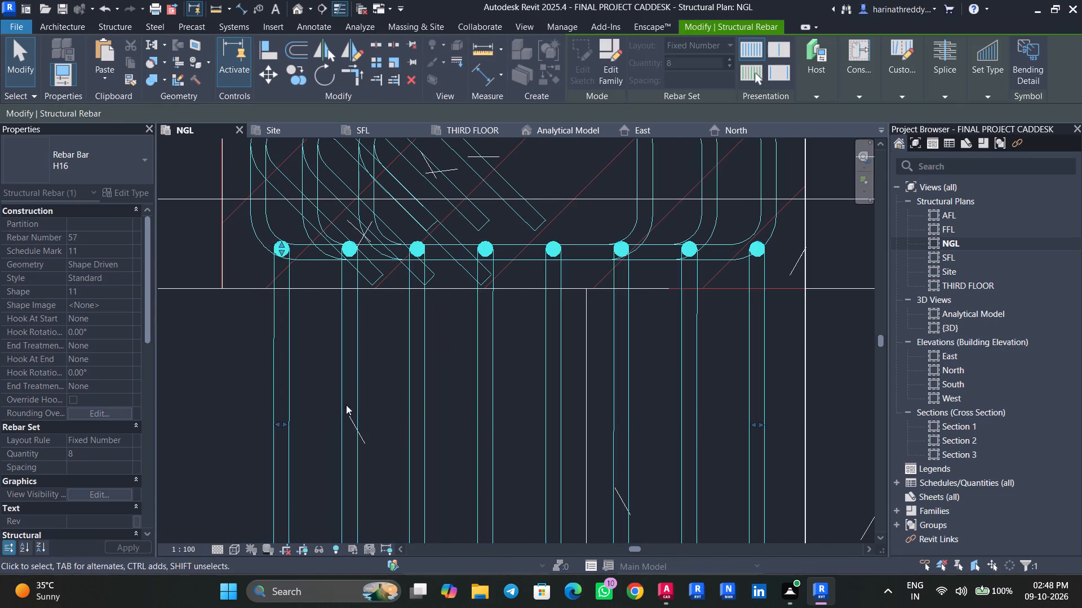
{"action": "key", "text": "Up"}
{"action": "key", "text": "Up"}
{"action": "key", "text": "Up"}
{"action": "key", "text": "Up"}
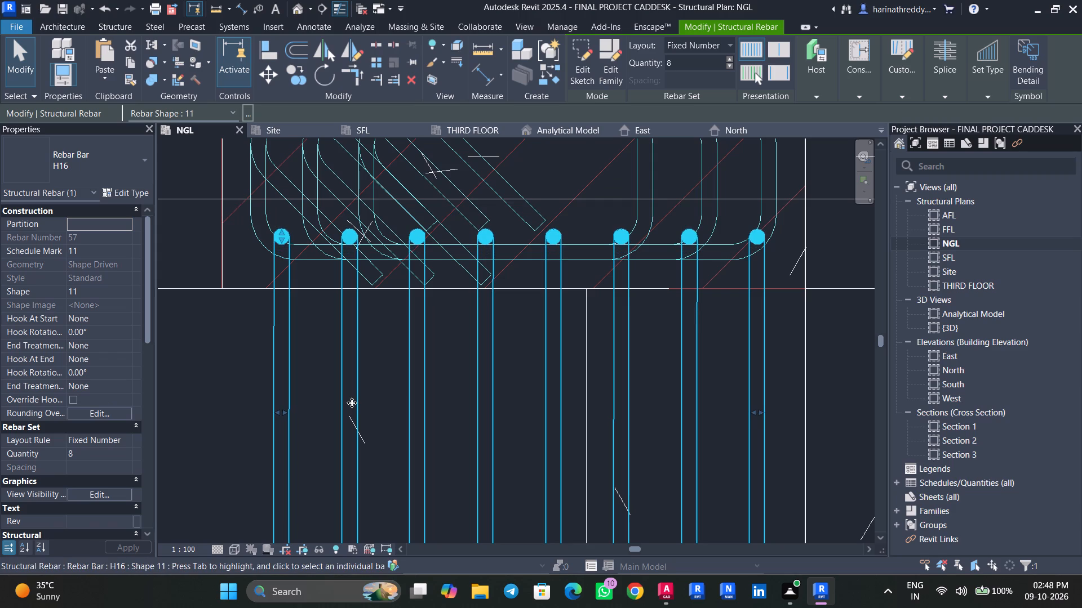
{"action": "key", "text": "Up"}
{"action": "key", "text": "Up"}
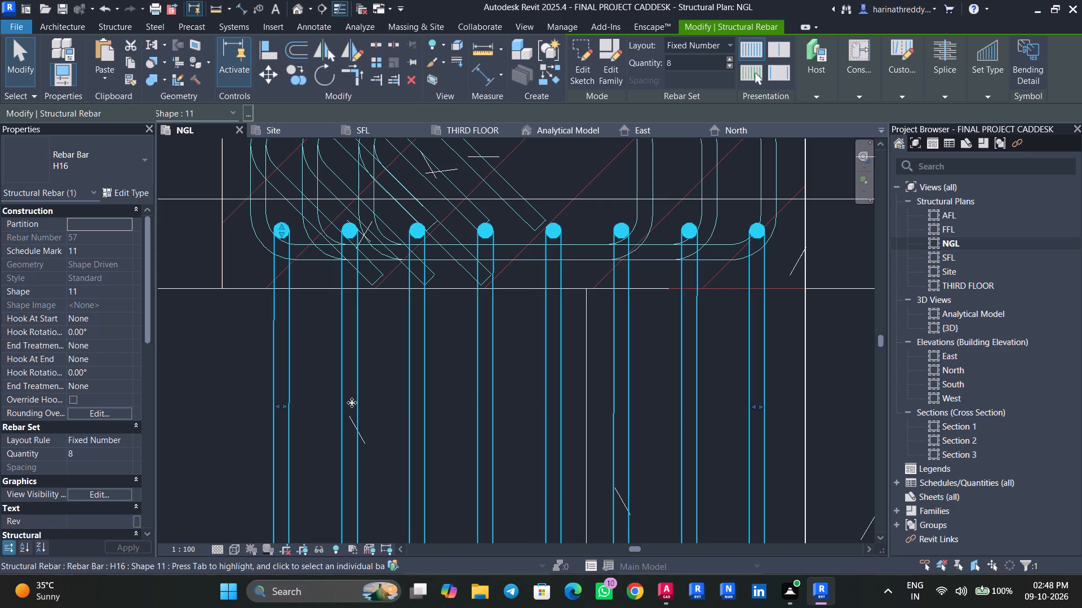
{"action": "left_click", "coordinate": [750, 408]}
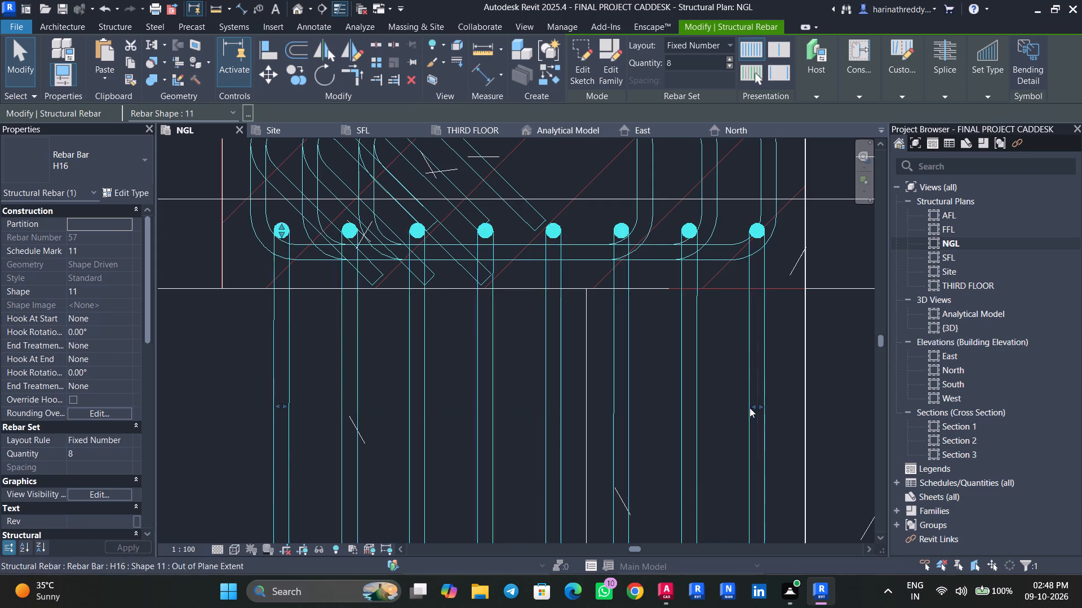
{"action": "middle_click_drag", "start_coordinate": [713, 359], "coordinate": [692, 459]}
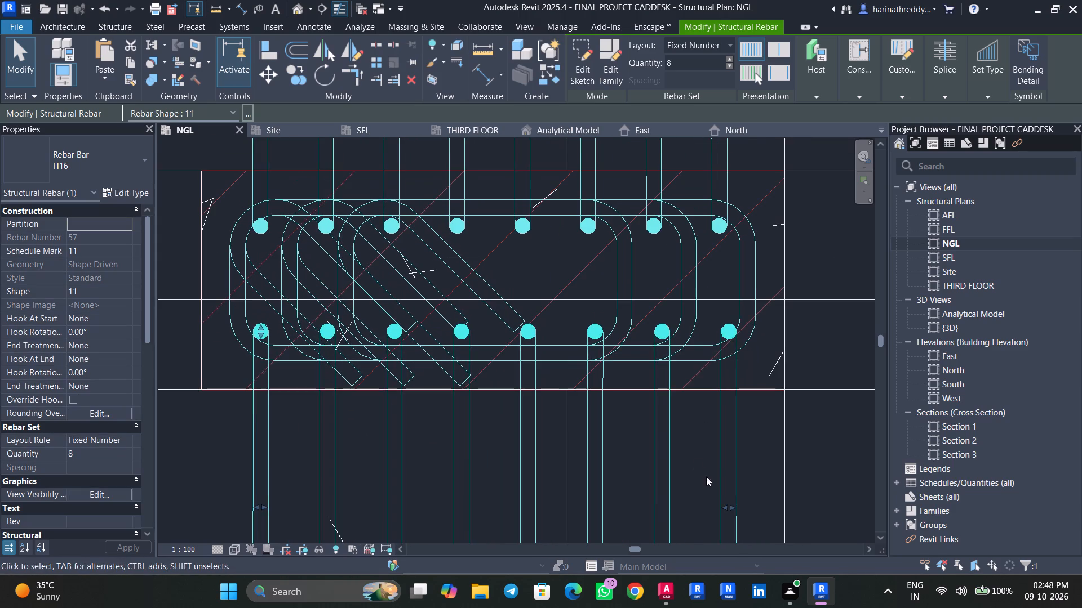
{"action": "left_click_drag", "start_coordinate": [730, 510], "coordinate": [723, 510]}
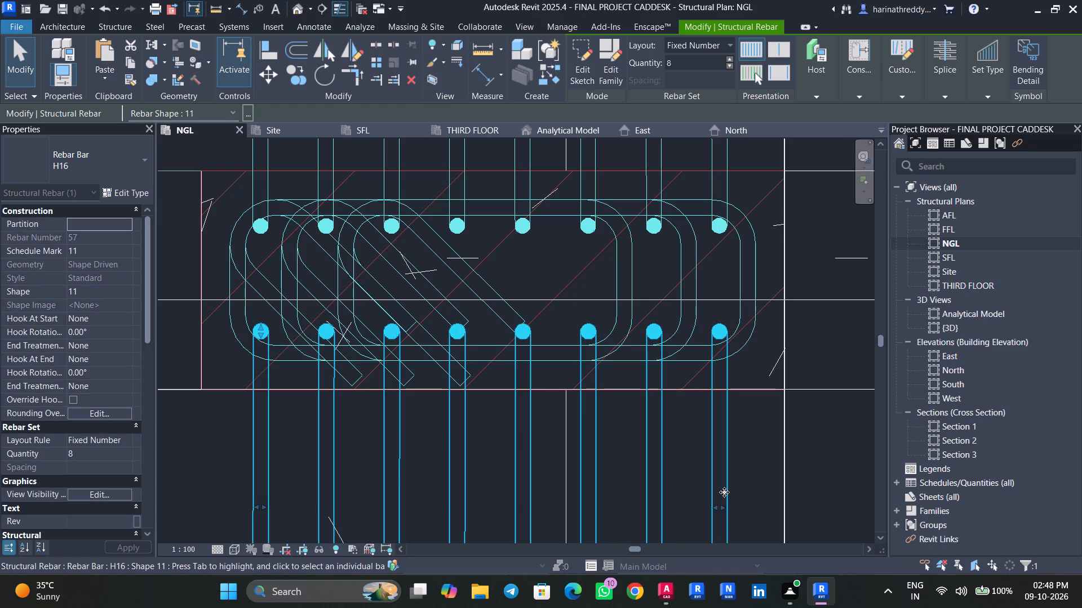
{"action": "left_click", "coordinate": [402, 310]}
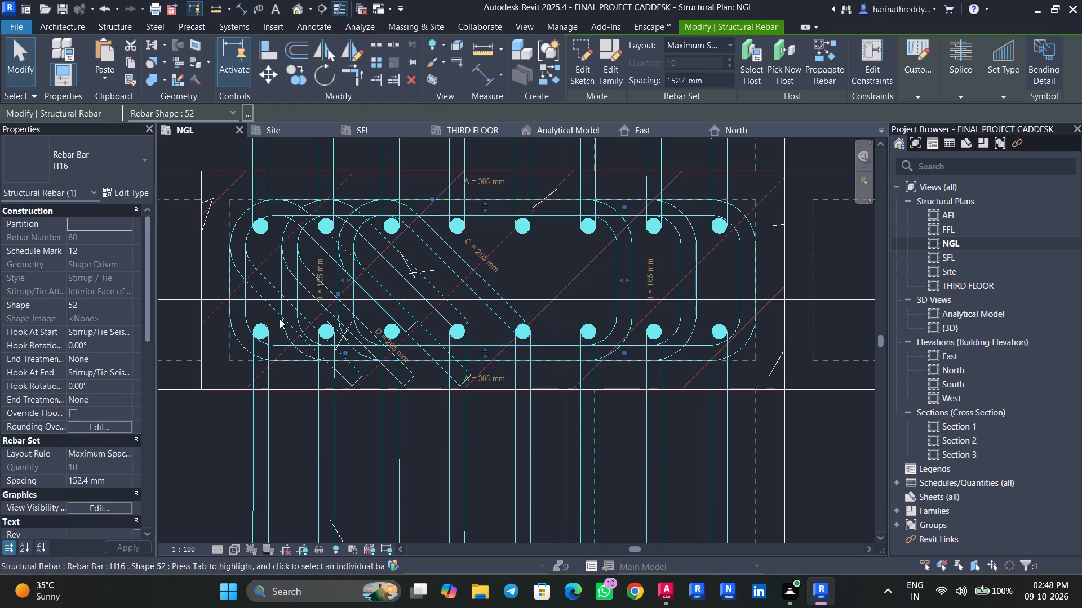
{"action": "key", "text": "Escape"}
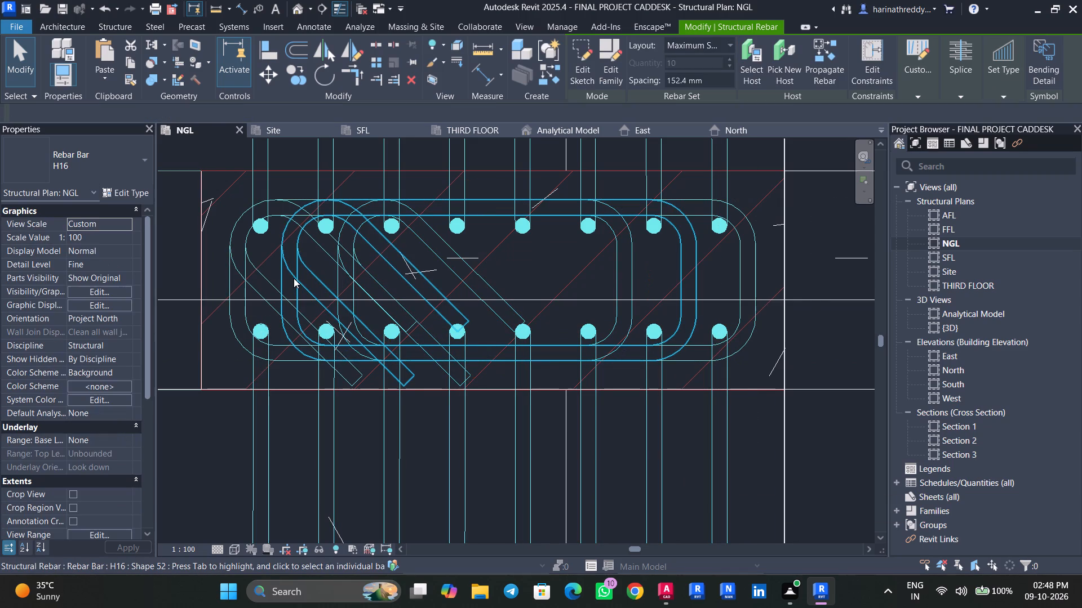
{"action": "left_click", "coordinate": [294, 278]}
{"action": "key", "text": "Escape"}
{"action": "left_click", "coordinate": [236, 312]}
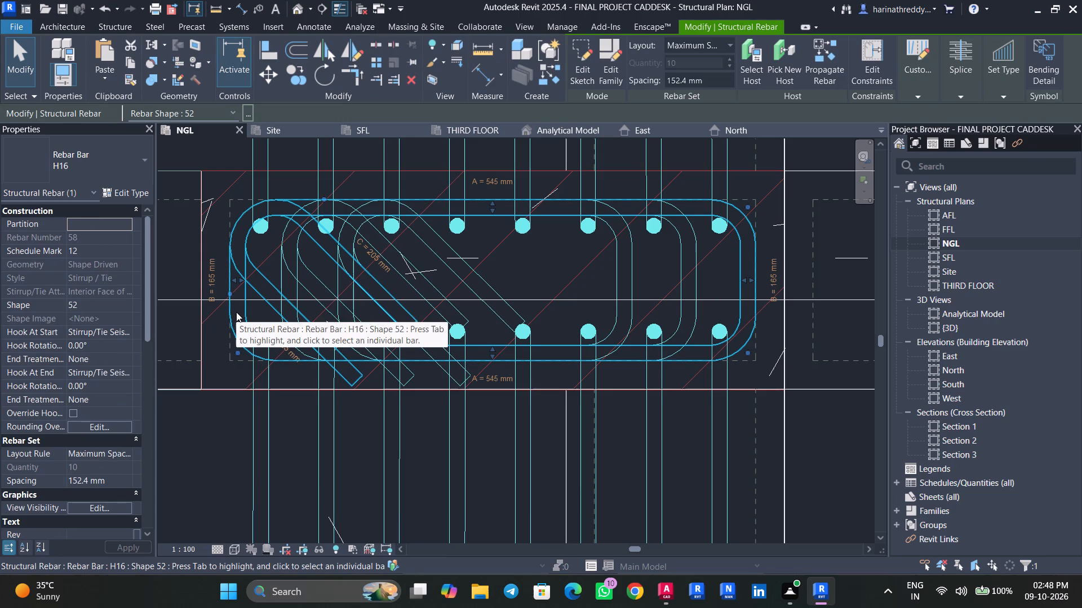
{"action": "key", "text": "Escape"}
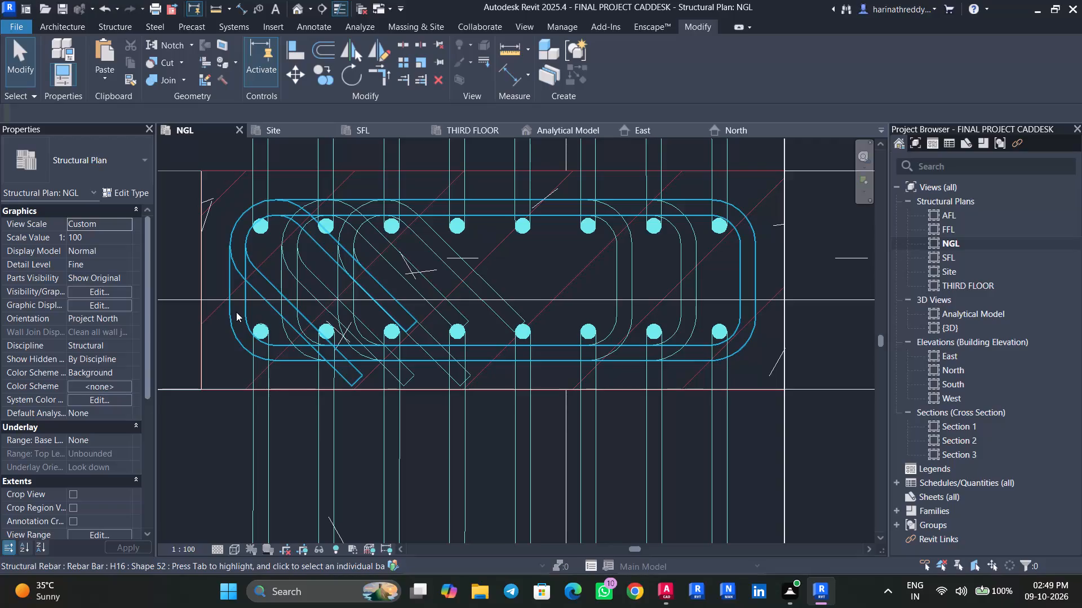
Select all H16 rebar instances starting from the outer tie and show them unobscured in the {3D} view.
{"action": "type", "text": "SA"}
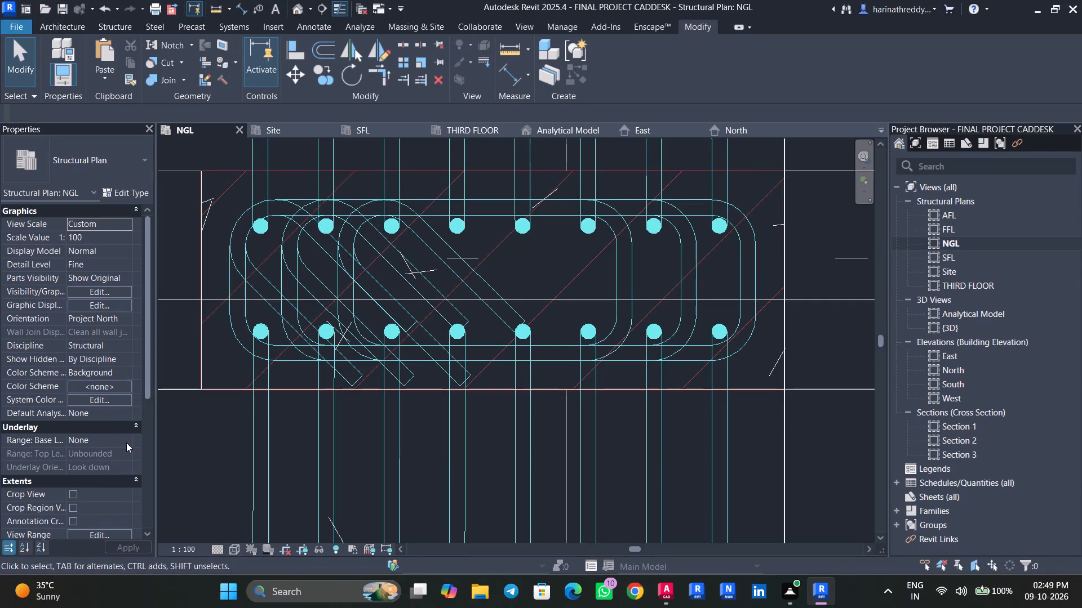
{"action": "scroll", "coordinate": [114, 486], "scroll_direction": "down", "scroll_amount": 3}
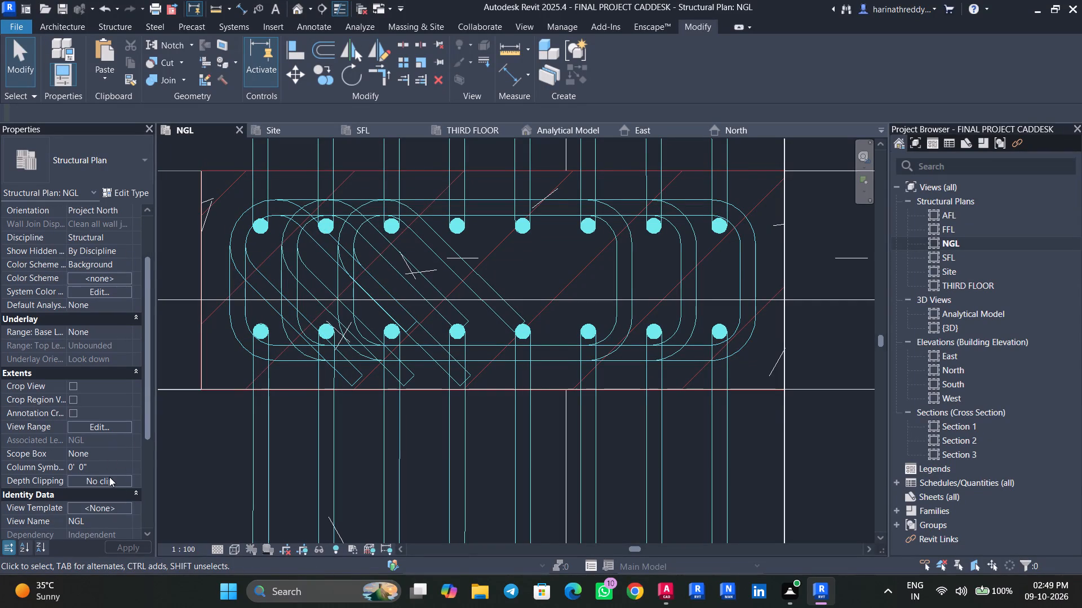
{"action": "key", "text": "Escape"}
{"action": "key", "text": "Escape"}
{"action": "left_click", "coordinate": [240, 330]}
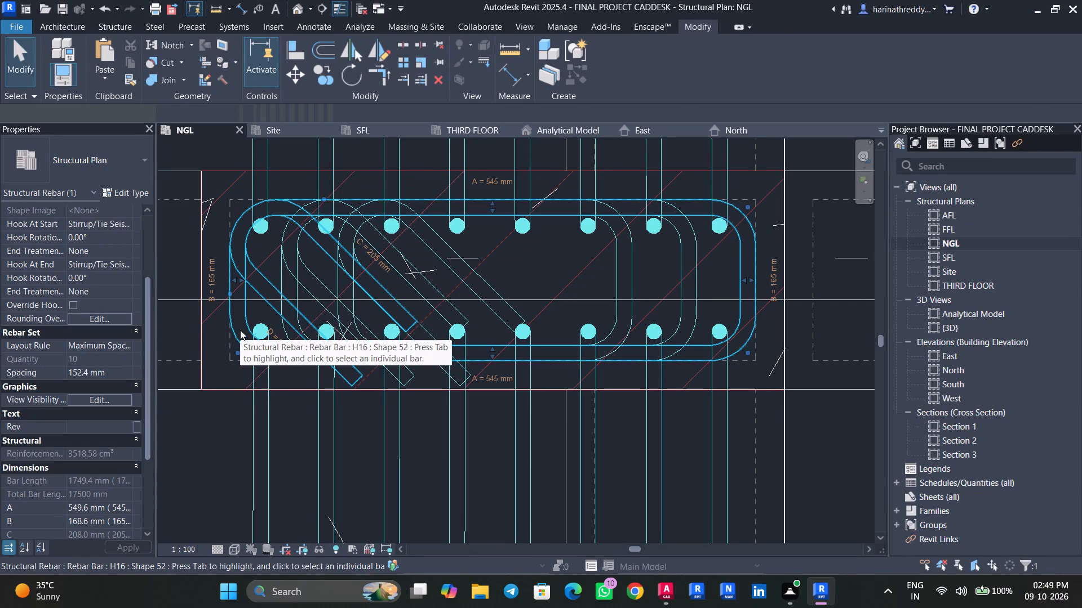
{"action": "type", "text": "SA"}
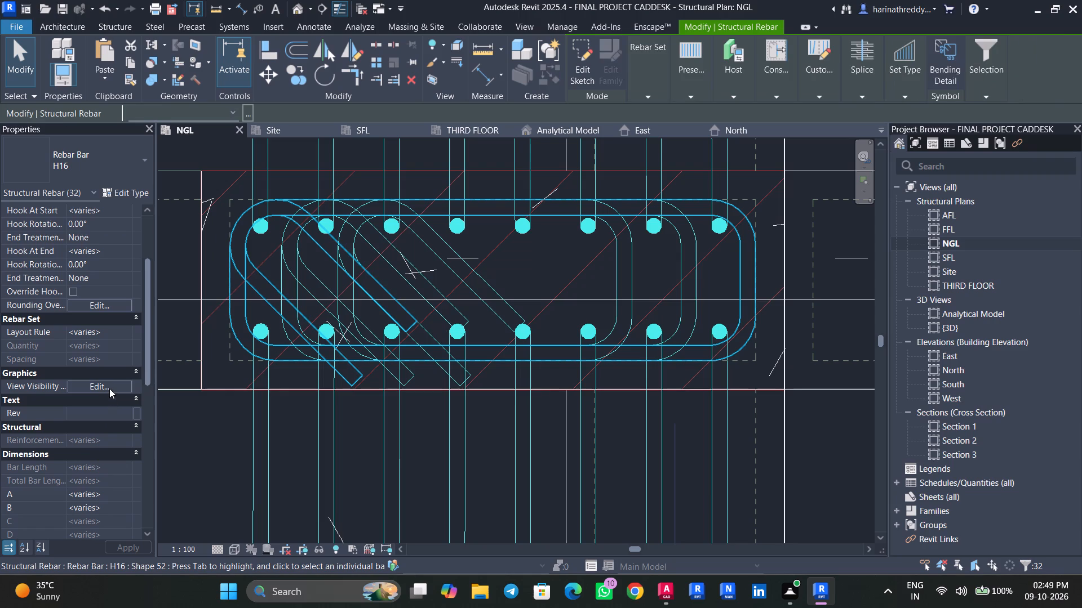
{"action": "left_click", "coordinate": [109, 388]}
{"action": "left_click", "coordinate": [648, 260]}
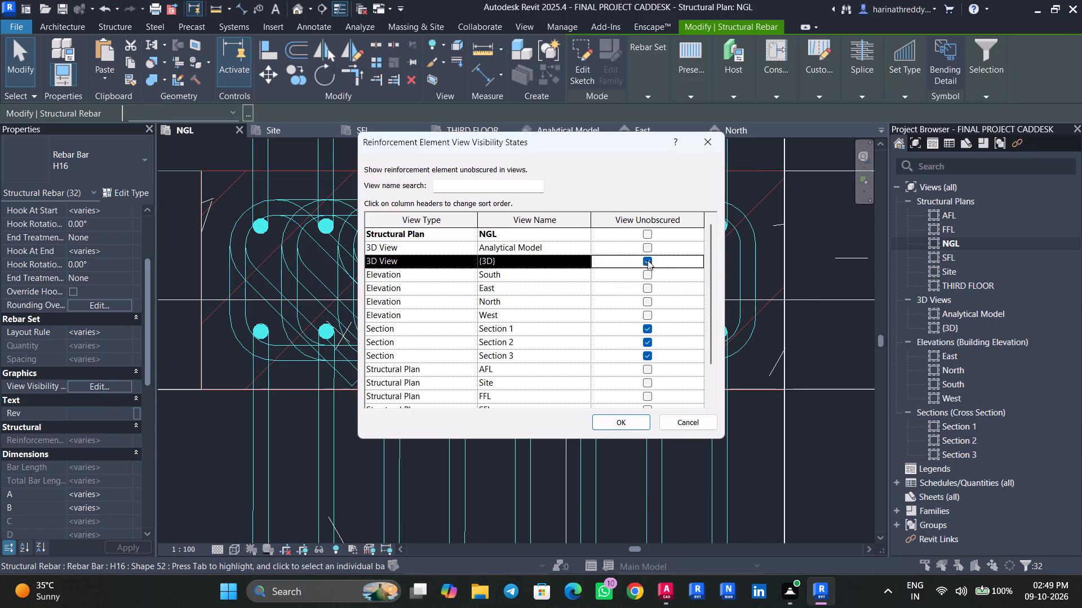
{"action": "left_click", "coordinate": [613, 422]}
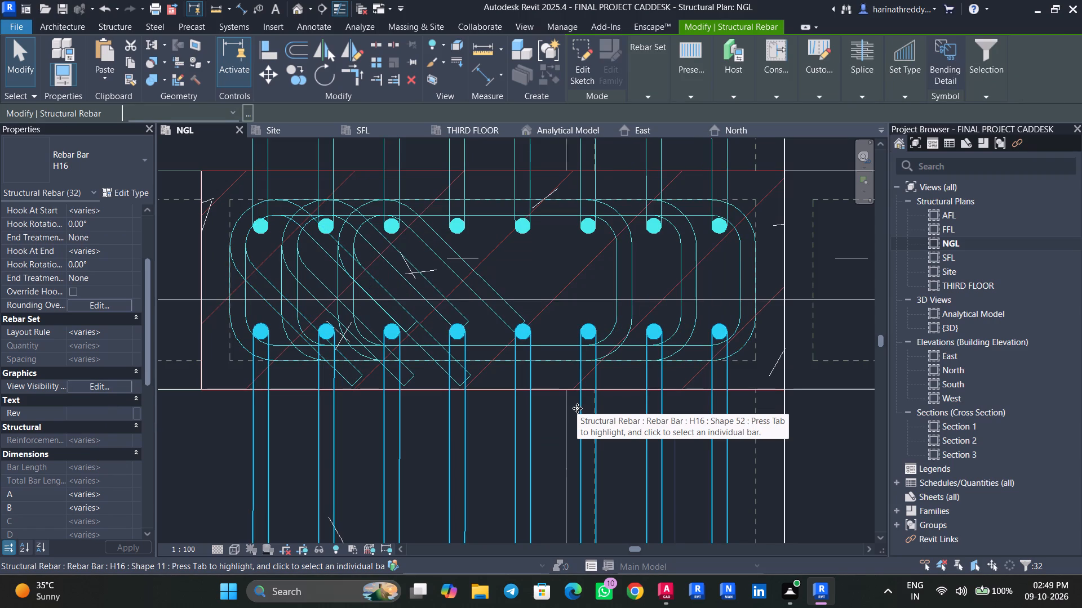
Examine the reinforcement of the C3 column and its surrounding footings in the {3D} view, up close at the top ties.
{"action": "key", "text": "Escape"}
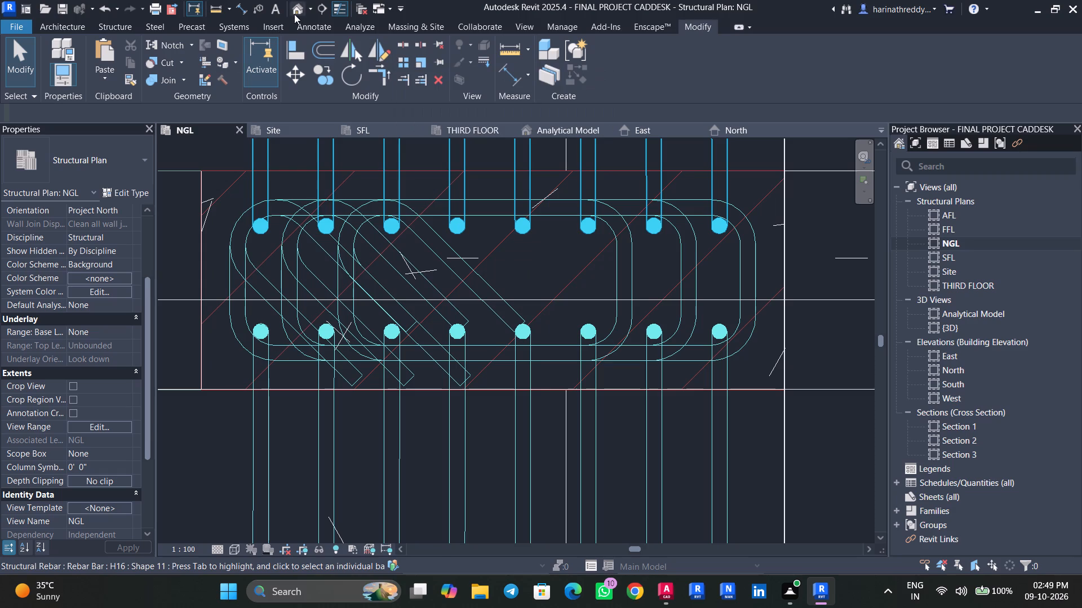
{"action": "left_click", "coordinate": [294, 14]}
{"action": "scroll", "coordinate": [534, 229], "scroll_direction": "down", "scroll_amount": 4}
{"action": "scroll", "coordinate": [534, 229], "scroll_direction": "up", "scroll_amount": 1}
{"action": "scroll", "coordinate": [534, 229], "scroll_direction": "down", "scroll_amount": 8}
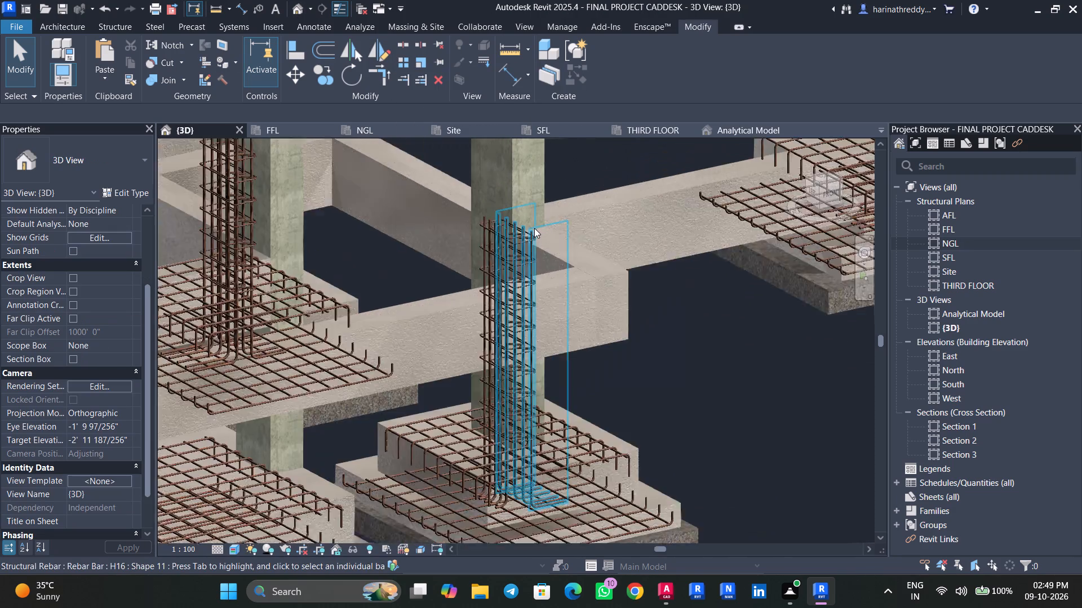
{"action": "scroll", "coordinate": [534, 228], "scroll_direction": "down", "scroll_amount": 3}
{"action": "key", "text": "Escape"}
{"action": "key", "text": "Escape"}
{"action": "scroll", "coordinate": [681, 383], "scroll_direction": "down", "scroll_amount": 3}
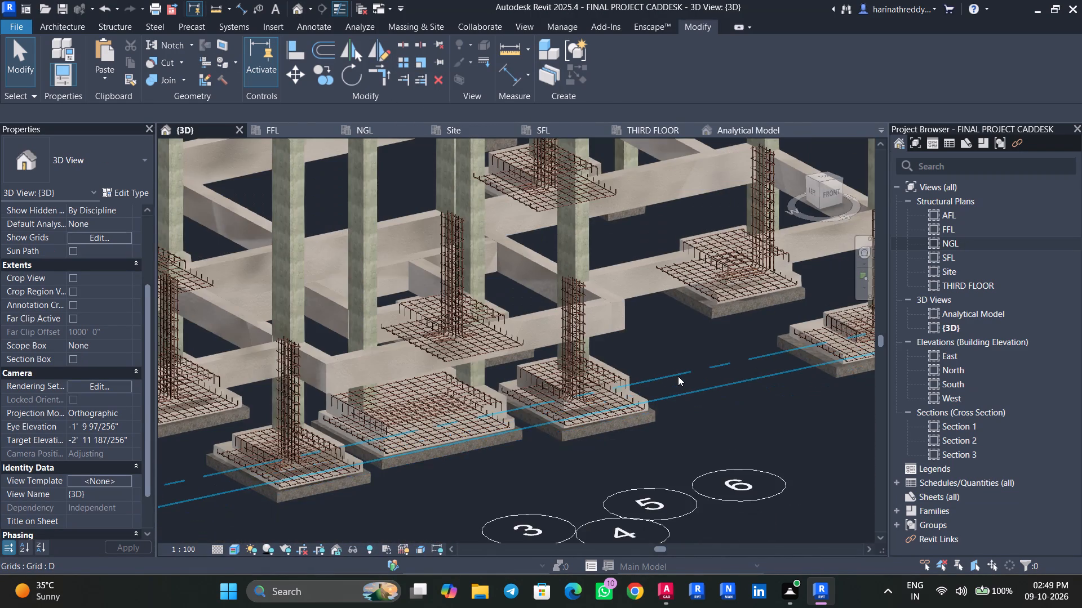
{"action": "middle_click_drag", "start_coordinate": [677, 376], "coordinate": [697, 426], "text": "shift"}
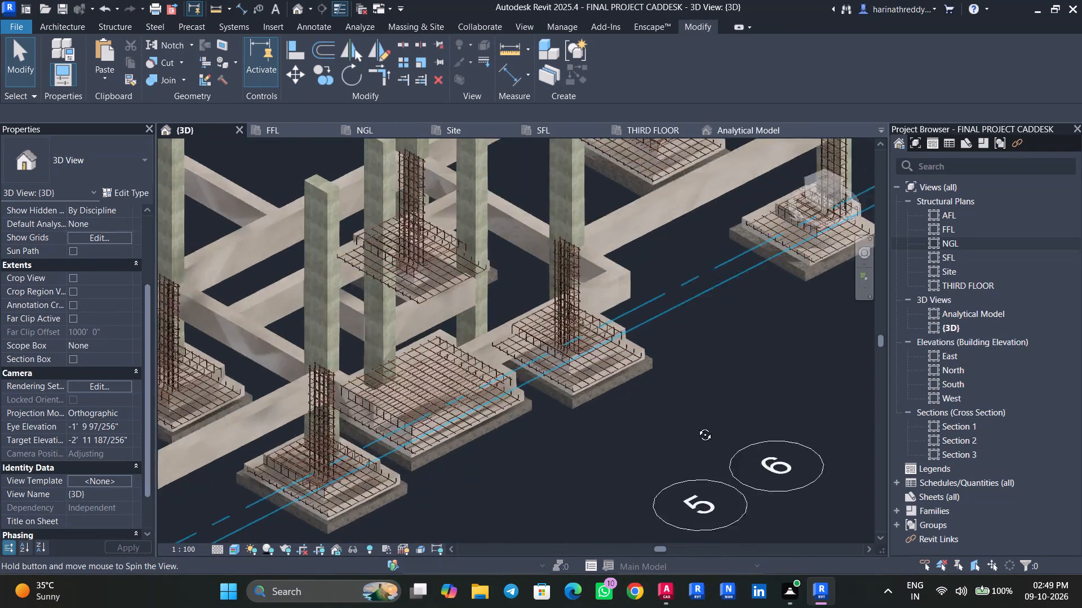
{"action": "middle_click_drag", "start_coordinate": [697, 426], "coordinate": [450, 495], "text": "shift"}
{"action": "scroll", "coordinate": [455, 496], "scroll_direction": "down", "scroll_amount": 10}
{"action": "middle_click_drag", "start_coordinate": [491, 490], "coordinate": [518, 526], "text": "shift"}
{"action": "scroll", "coordinate": [418, 421], "scroll_direction": "up", "scroll_amount": 6}
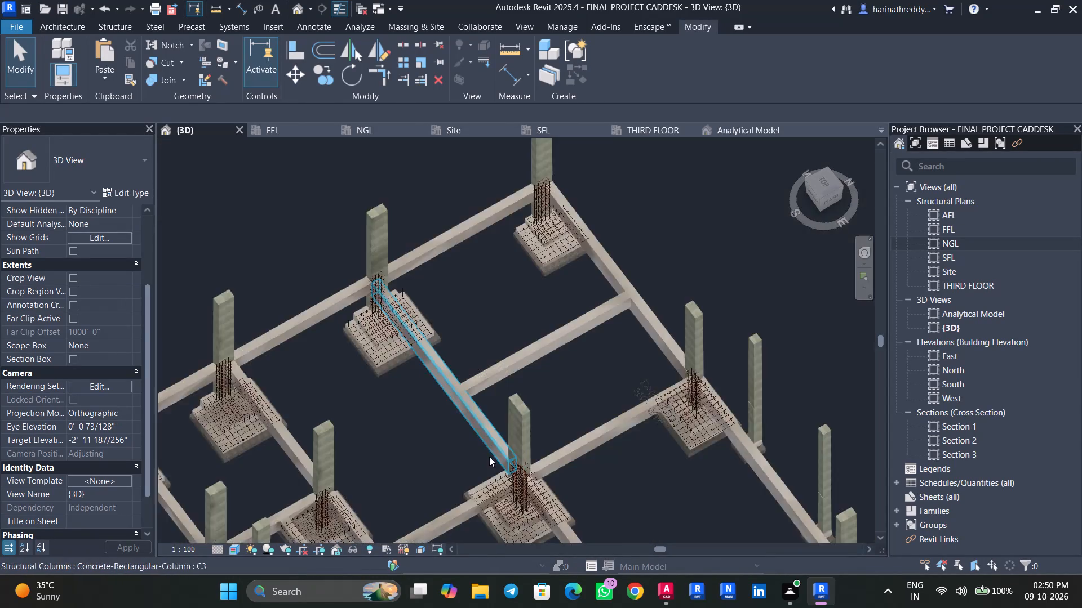
{"action": "scroll", "coordinate": [489, 457], "scroll_direction": "up", "scroll_amount": 3}
{"action": "scroll", "coordinate": [486, 457], "scroll_direction": "down", "scroll_amount": 1}
{"action": "scroll", "coordinate": [486, 457], "scroll_direction": "up", "scroll_amount": 2}
{"action": "left_click", "coordinate": [547, 420]}
{"action": "middle_click_drag", "start_coordinate": [591, 428], "coordinate": [680, 369], "text": "shift"}
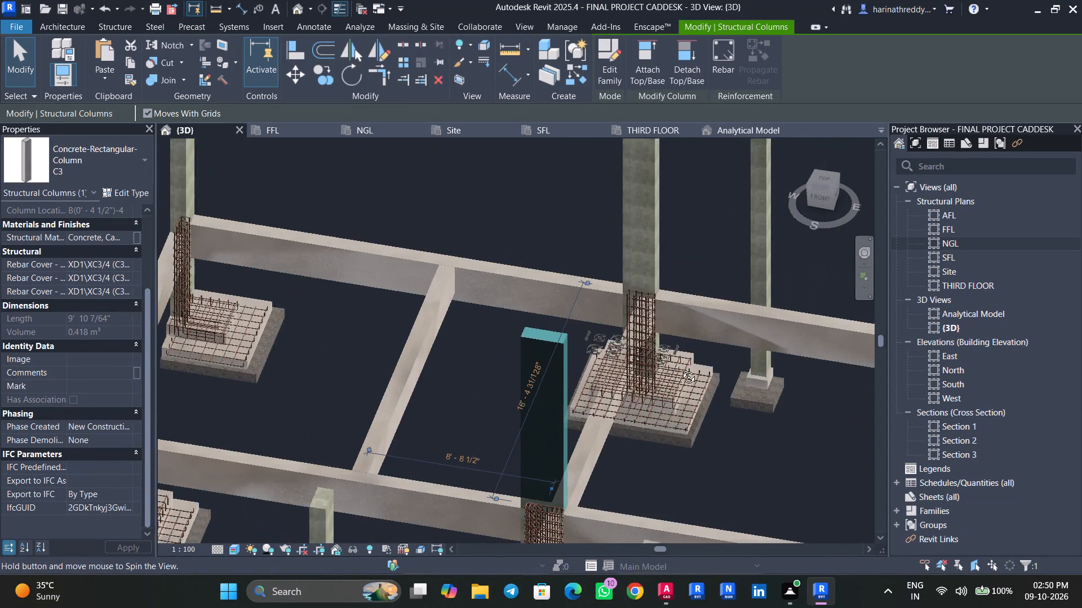
{"action": "middle_click_drag", "start_coordinate": [680, 369], "coordinate": [631, 401], "text": "shift"}
{"action": "middle_click_drag", "start_coordinate": [602, 426], "coordinate": [638, 296]}
{"action": "scroll", "coordinate": [598, 365], "scroll_direction": "up", "scroll_amount": 6}
{"action": "scroll", "coordinate": [596, 379], "scroll_direction": "down", "scroll_amount": 1}
{"action": "scroll", "coordinate": [596, 379], "scroll_direction": "up", "scroll_amount": 2}
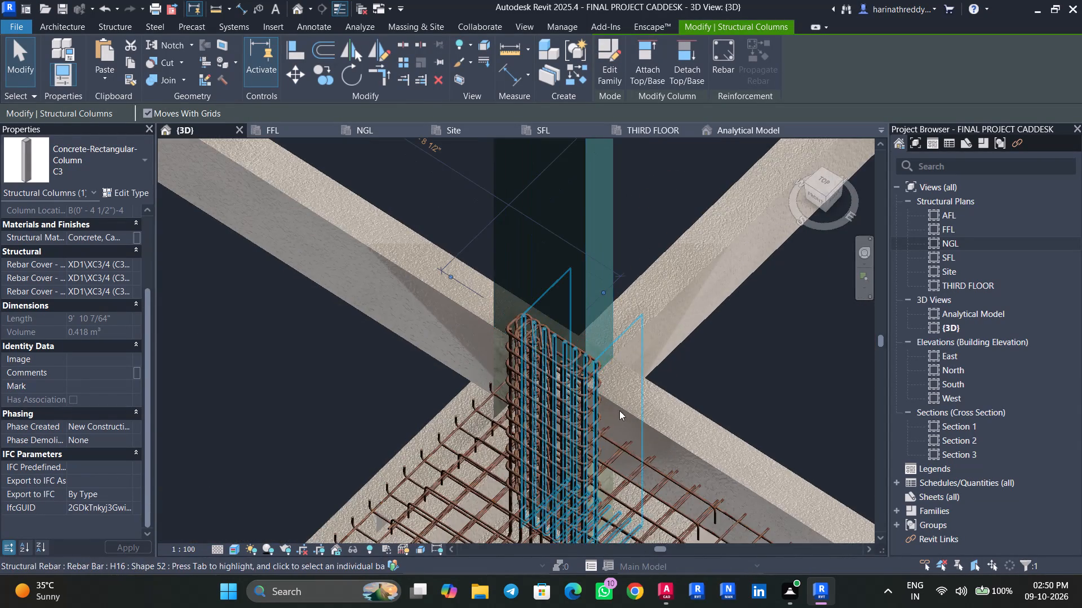
{"action": "middle_click_drag", "start_coordinate": [635, 395], "coordinate": [665, 373], "text": "shift"}
{"action": "middle_click_drag", "start_coordinate": [665, 373], "coordinate": [671, 365], "text": "shift"}
{"action": "middle_click_drag", "start_coordinate": [682, 364], "coordinate": [788, 283]}
{"action": "scroll", "coordinate": [699, 321], "scroll_direction": "up", "scroll_amount": 5}
{"action": "scroll", "coordinate": [698, 321], "scroll_direction": "down", "scroll_amount": 1}
{"action": "scroll", "coordinate": [665, 276], "scroll_direction": "up", "scroll_amount": 3}
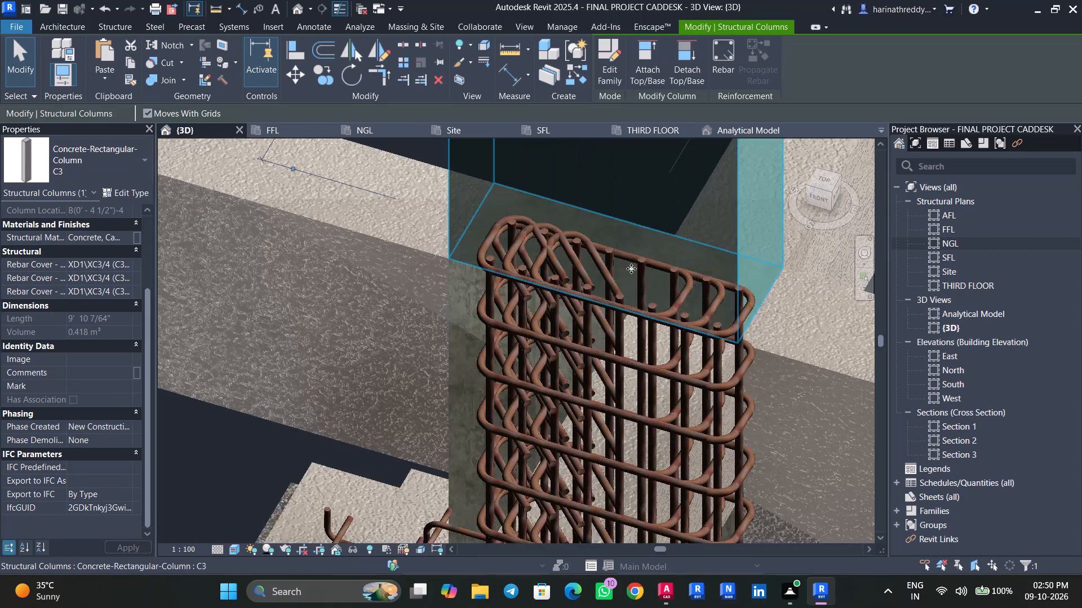
{"action": "key", "text": "Escape"}
Lower the top extents of the middle and innermost shape 52 tie sets in the C3 column to one common level.
{"action": "left_click", "coordinate": [592, 290]}
{"action": "scroll", "coordinate": [592, 290], "scroll_direction": "up", "scroll_amount": 3}
{"action": "left_click_drag", "start_coordinate": [619, 273], "coordinate": [616, 300]}
{"action": "key", "text": "Escape"}
{"action": "left_click", "coordinate": [566, 298]}
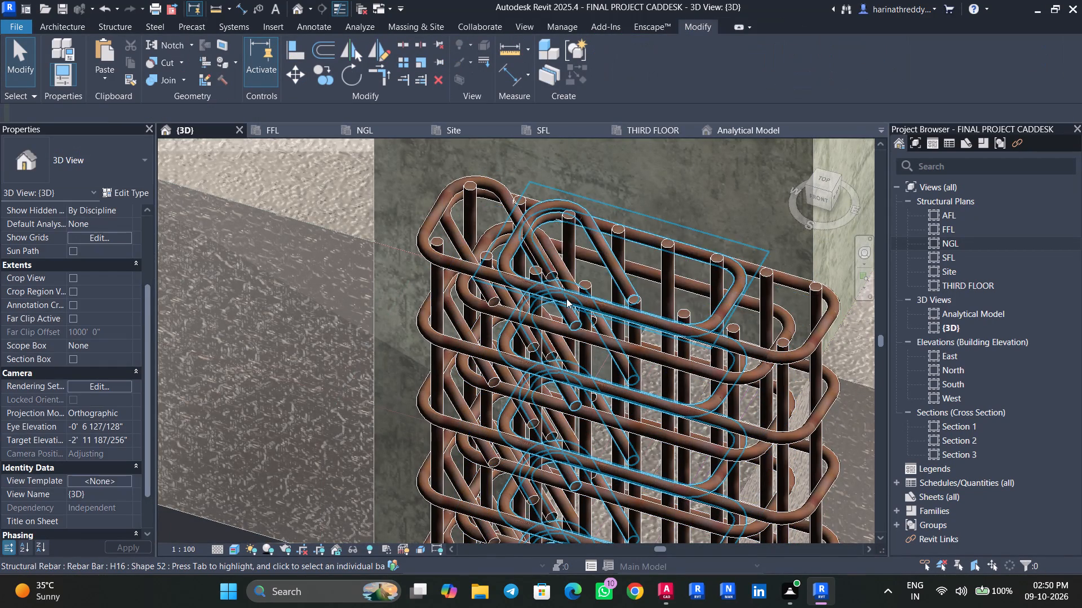
{"action": "left_click_drag", "start_coordinate": [615, 270], "coordinate": [615, 313]}
{"action": "scroll", "coordinate": [577, 310], "scroll_direction": "up", "scroll_amount": 4}
{"action": "middle_click_drag", "start_coordinate": [615, 336], "coordinate": [624, 323]}
{"action": "scroll", "coordinate": [626, 322], "scroll_direction": "down", "scroll_amount": 3}
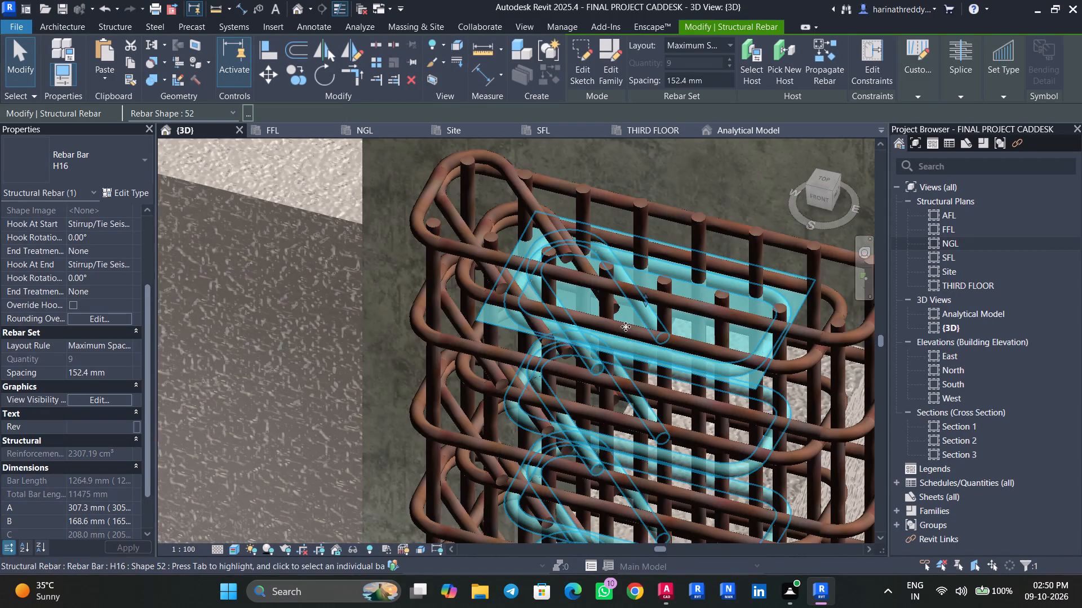
{"action": "middle_click_drag", "start_coordinate": [626, 339], "coordinate": [647, 245], "text": "shift"}
{"action": "middle_click_drag", "start_coordinate": [650, 257], "coordinate": [639, 372]}
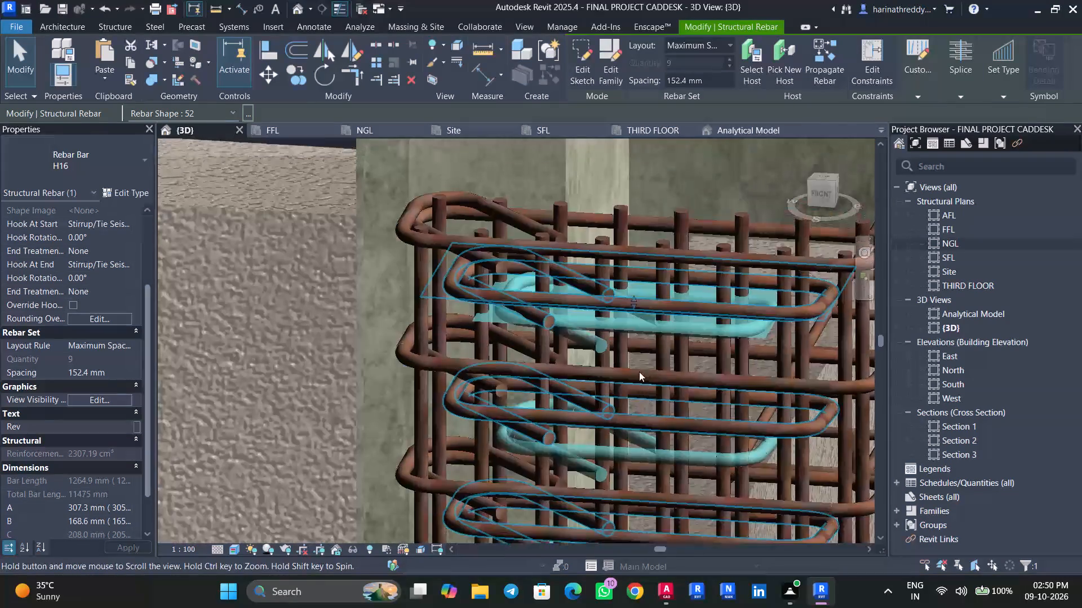
{"action": "middle_click_drag", "start_coordinate": [654, 338], "coordinate": [674, 278], "text": "shift"}
{"action": "scroll", "coordinate": [662, 268], "scroll_direction": "up", "scroll_amount": 2}
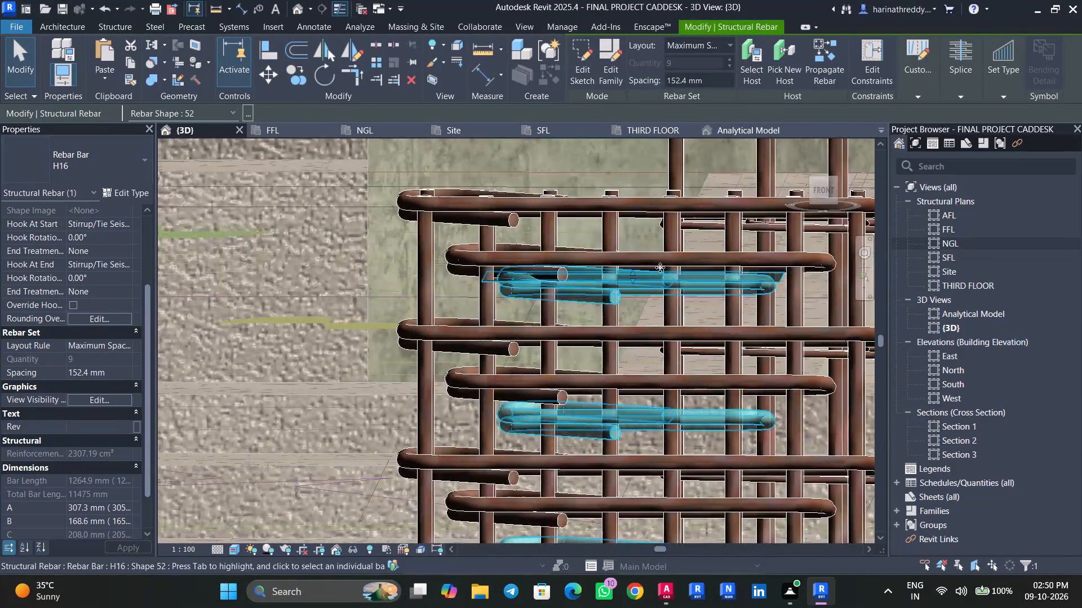
{"action": "key", "text": "Escape"}
{"action": "left_click", "coordinate": [632, 254]}
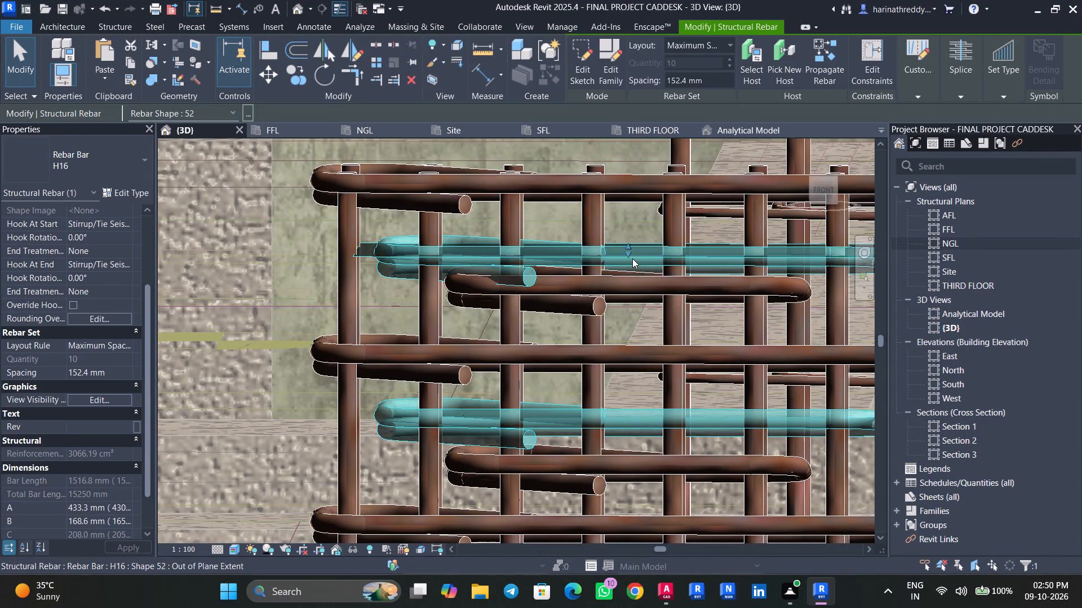
{"action": "left_click_drag", "start_coordinate": [632, 258], "coordinate": [634, 274]}
{"action": "key", "text": "Escape"}
Lower the top extent of the outer shape 52 tie set in the C3 column to the level of the two inner sets.
{"action": "left_click", "coordinate": [428, 175]}
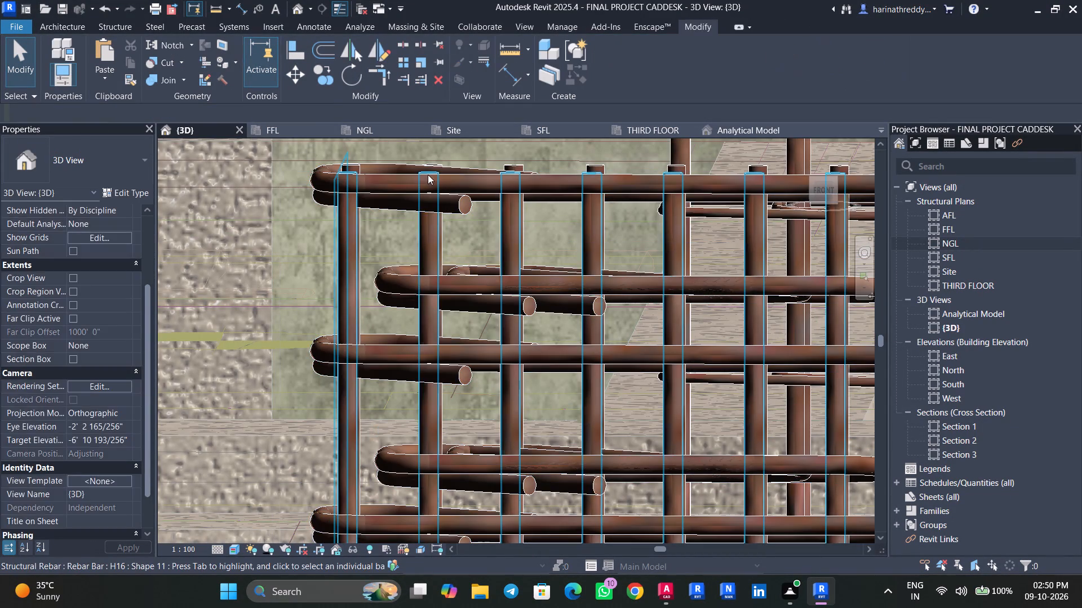
{"action": "key", "text": "Escape"}
{"action": "left_click", "coordinate": [487, 183]}
{"action": "left_click_drag", "start_coordinate": [631, 186], "coordinate": [627, 229]}
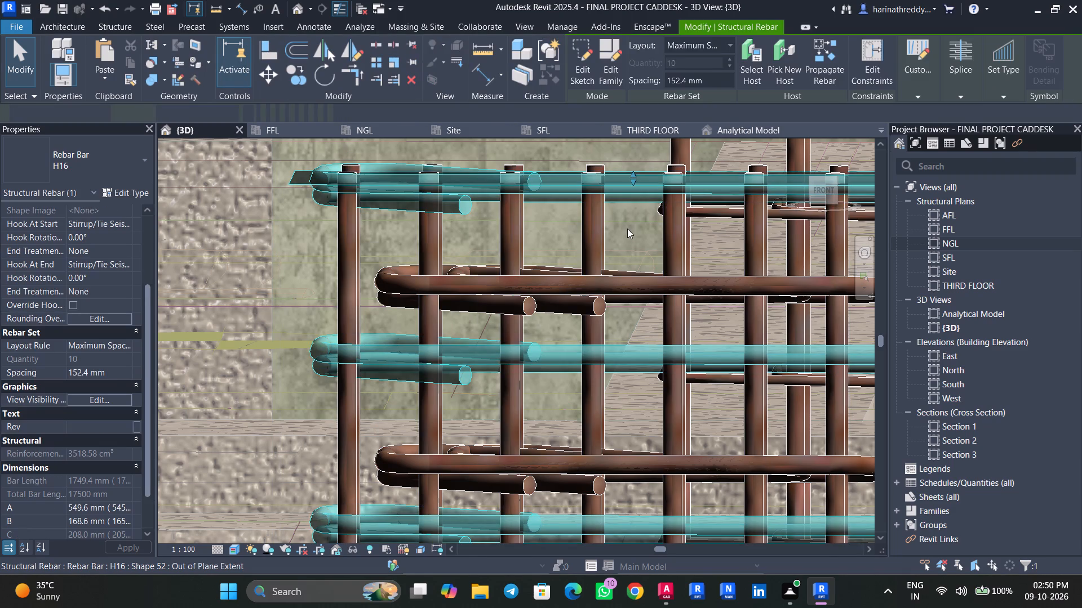
{"action": "left_click_drag", "start_coordinate": [627, 229], "coordinate": [617, 275]}
{"action": "middle_click_drag", "start_coordinate": [626, 253], "coordinate": [618, 309], "text": "shift"}
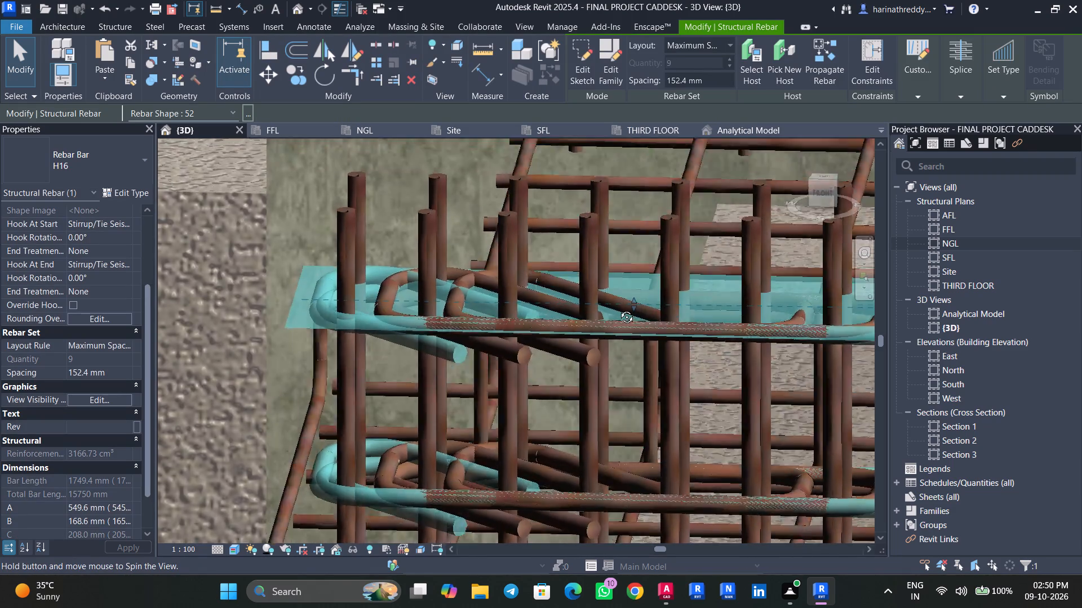
{"action": "middle_click_drag", "start_coordinate": [618, 309], "coordinate": [612, 334], "text": "shift"}
{"action": "key", "text": "Escape"}
{"action": "key", "text": "Escape"}
{"action": "scroll", "coordinate": [582, 298], "scroll_direction": "down", "scroll_amount": 8}
{"action": "middle_click_drag", "start_coordinate": [582, 301], "coordinate": [562, 376], "text": "shift"}
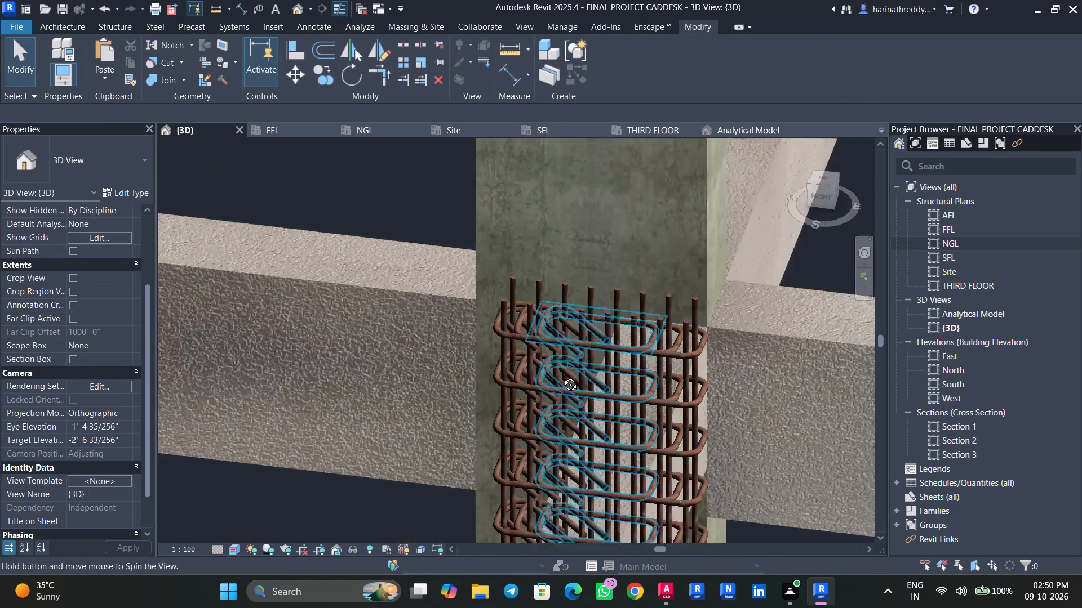
{"action": "middle_click_drag", "start_coordinate": [562, 376], "coordinate": [549, 409], "text": "shift"}
In the NGL plan, narrow the innermost C3 tie by pulling in both of its long sides toward the column centre.
{"action": "double_click", "coordinate": [971, 243]}
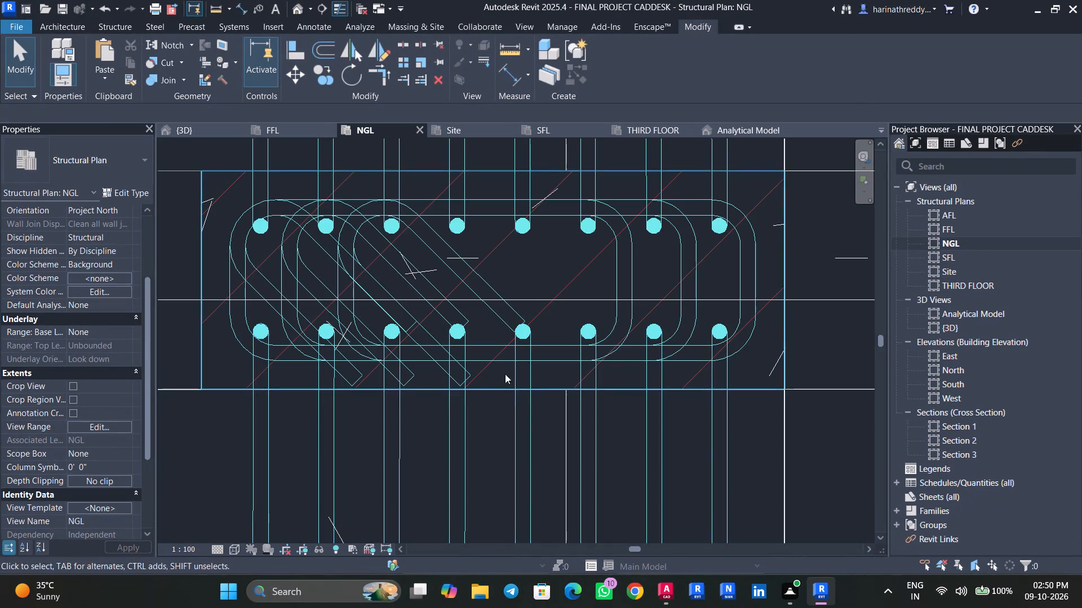
{"action": "left_click", "coordinate": [431, 220]}
{"action": "key", "text": "Escape"}
{"action": "left_click", "coordinate": [436, 222]}
{"action": "key", "text": "Escape"}
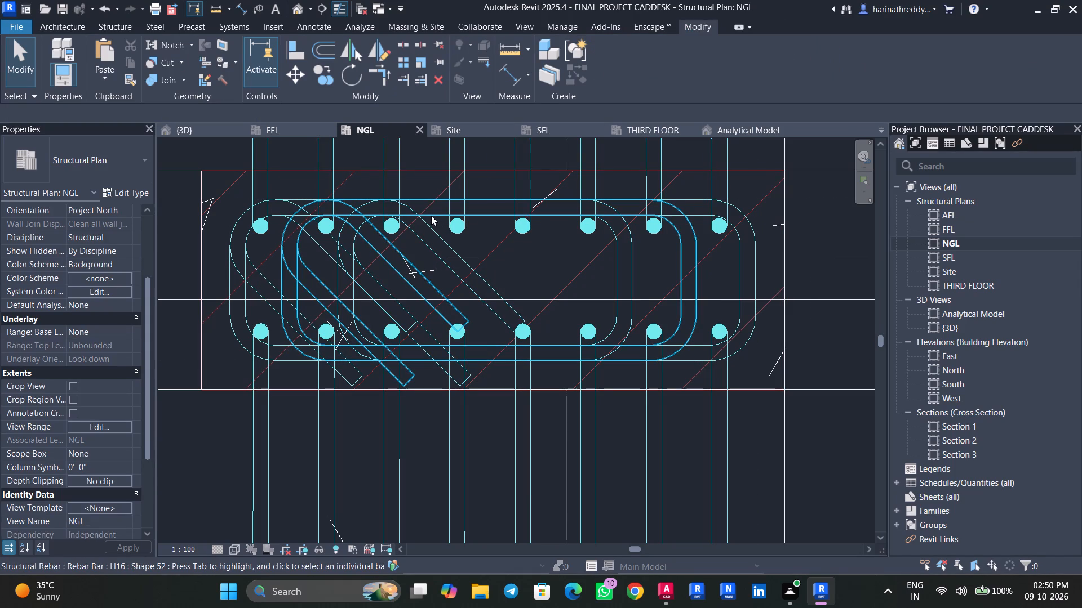
{"action": "left_click", "coordinate": [431, 215]}
{"action": "key", "text": "Escape"}
{"action": "left_click", "coordinate": [429, 225]}
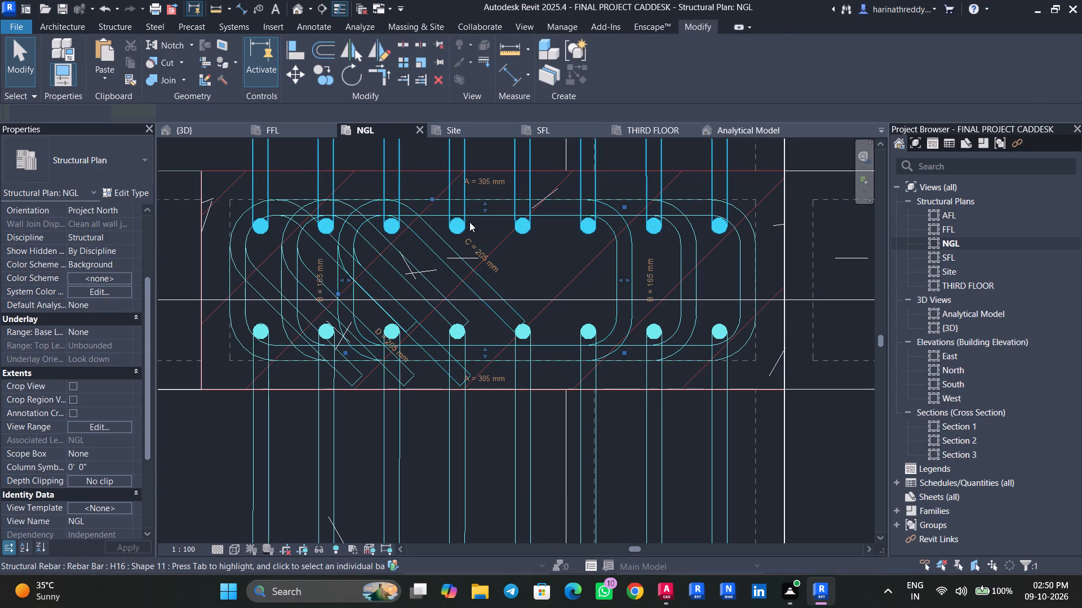
{"action": "left_click_drag", "start_coordinate": [476, 213], "coordinate": [477, 229]}
{"action": "left_click_drag", "start_coordinate": [488, 212], "coordinate": [487, 221]}
{"action": "left_click_drag", "start_coordinate": [481, 347], "coordinate": [481, 344]}
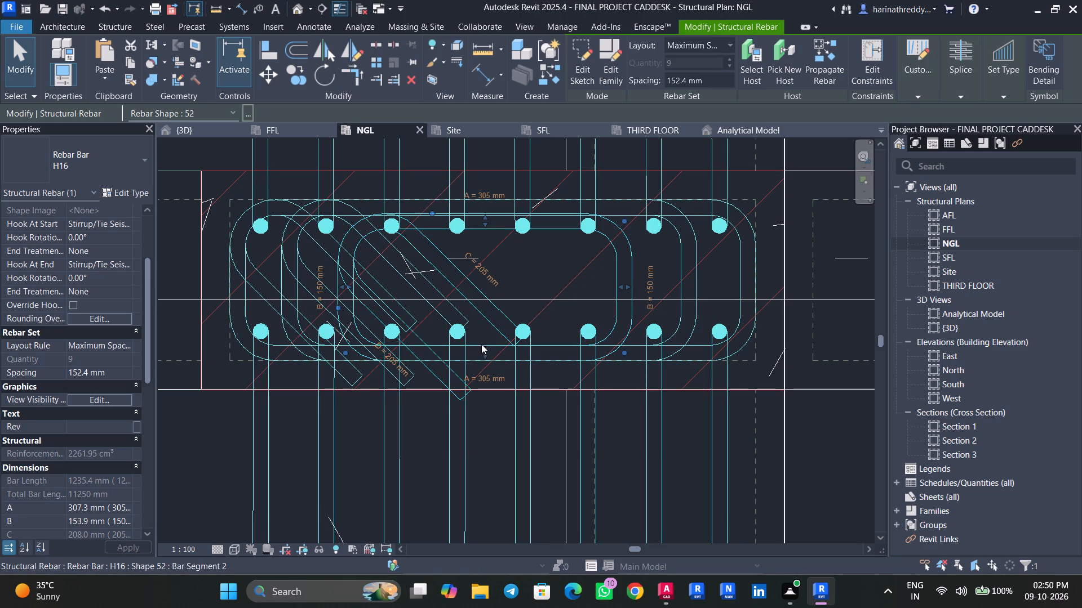
{"action": "left_click_drag", "start_coordinate": [481, 344], "coordinate": [480, 330]}
{"action": "key", "text": "Escape"}
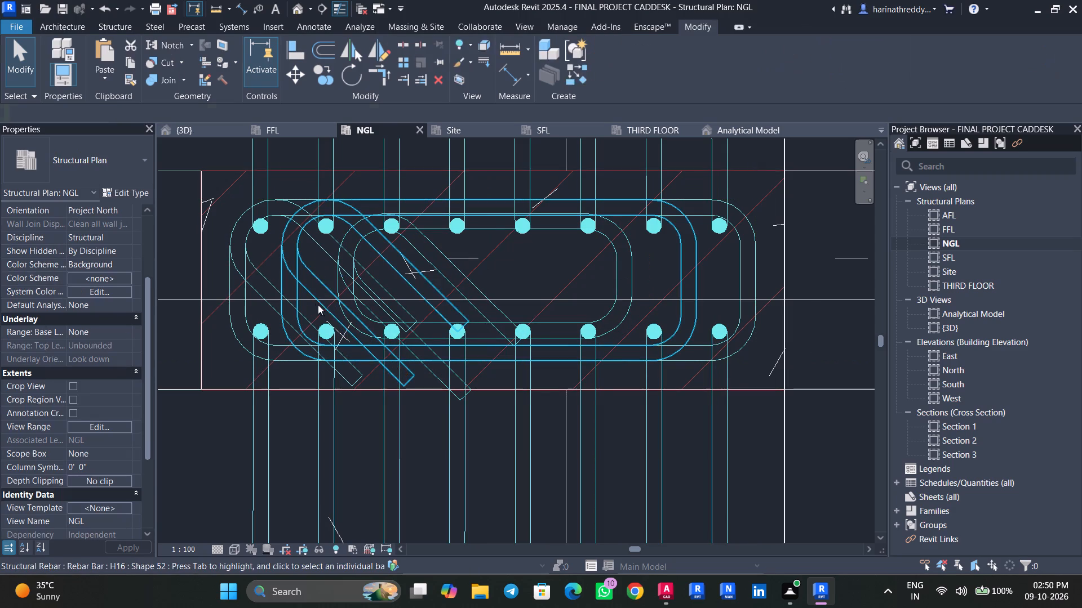
Nudge the upper row of eight H16 bars in the C3 column inward to fit inside the narrowed innermost tie.
{"action": "left_click", "coordinate": [463, 225]}
{"action": "key", "text": "Down"}
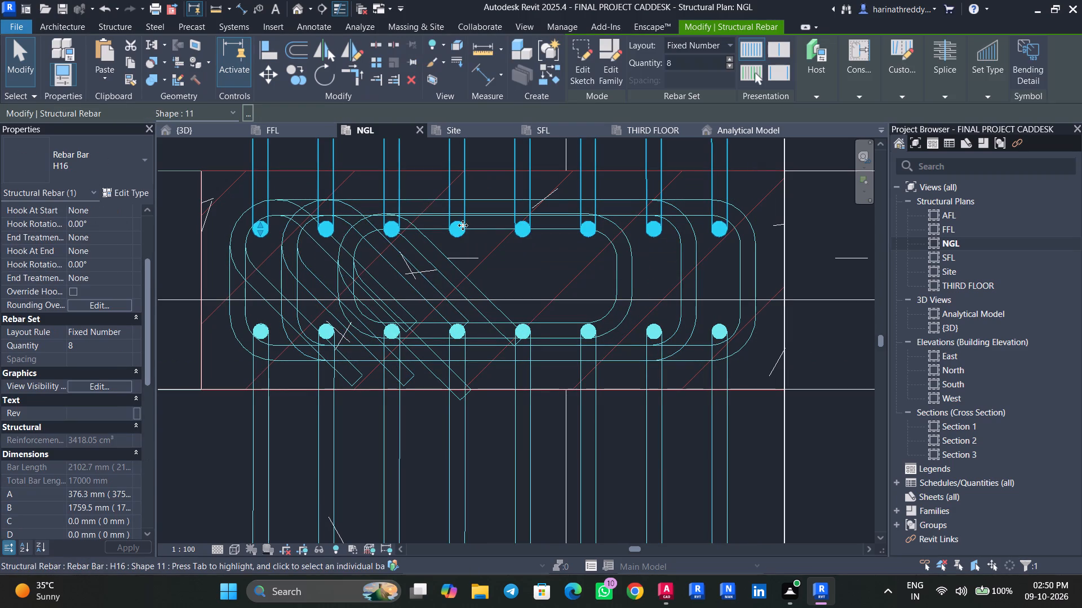
{"action": "key", "text": "Down"}
{"action": "key", "text": "Down"}
{"action": "key", "text": "Escape"}
{"action": "key", "text": "Escape"}
Nudge the lower row of eight H16 bars in the C3 column inward to fit inside the narrowed innermost tie.
{"action": "left_click", "coordinate": [454, 359]}
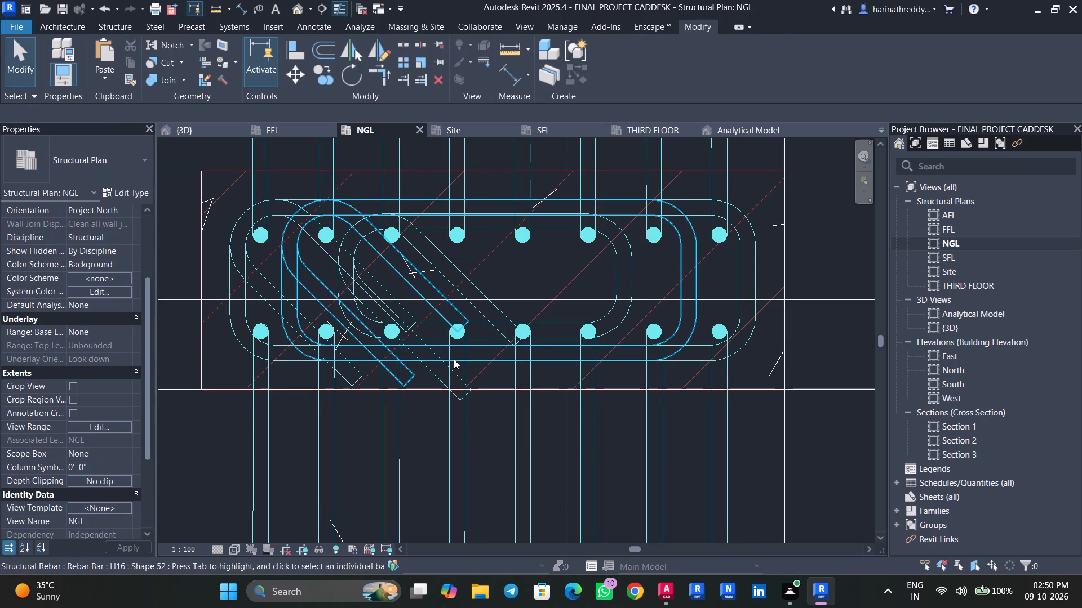
{"action": "key", "text": "Escape"}
{"action": "left_click", "coordinate": [462, 428]}
{"action": "key", "text": "Up"}
{"action": "key", "text": "Up"}
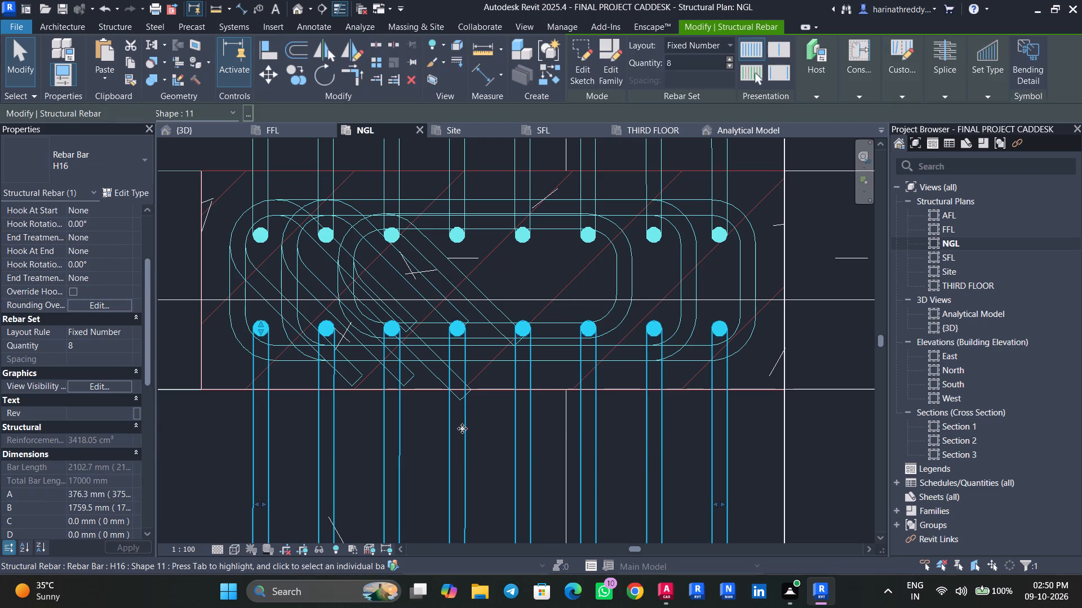
{"action": "key", "text": "Up"}
{"action": "key", "text": "Up"}
{"action": "key", "text": "Up"}
{"action": "key", "text": "Down"}
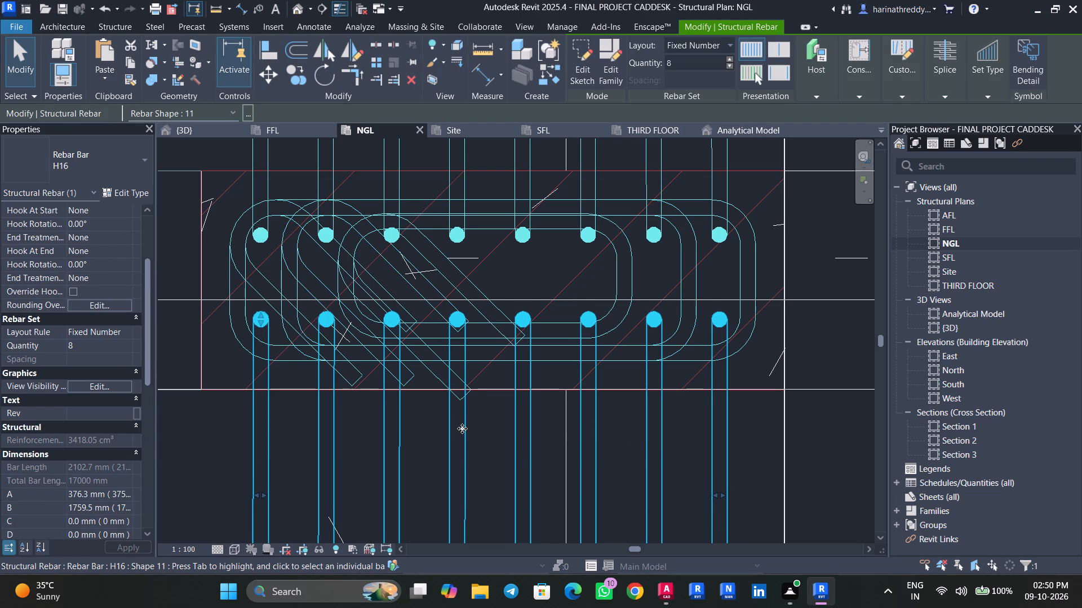
{"action": "key", "text": "Escape"}
{"action": "key", "text": "Escape"}
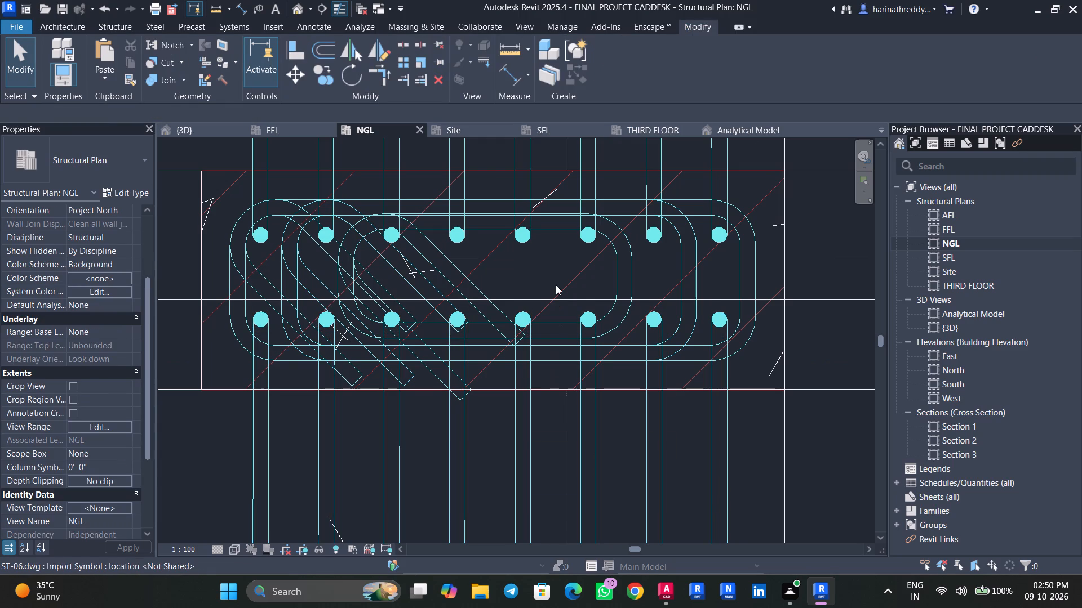
Save the project.
{"action": "key", "text": "ctrl+s"}
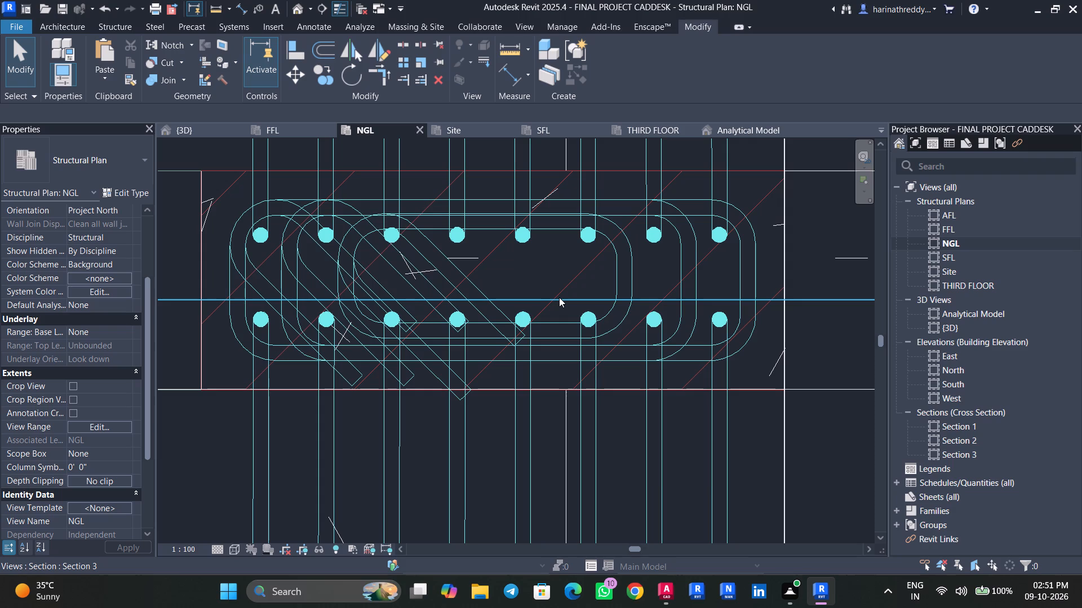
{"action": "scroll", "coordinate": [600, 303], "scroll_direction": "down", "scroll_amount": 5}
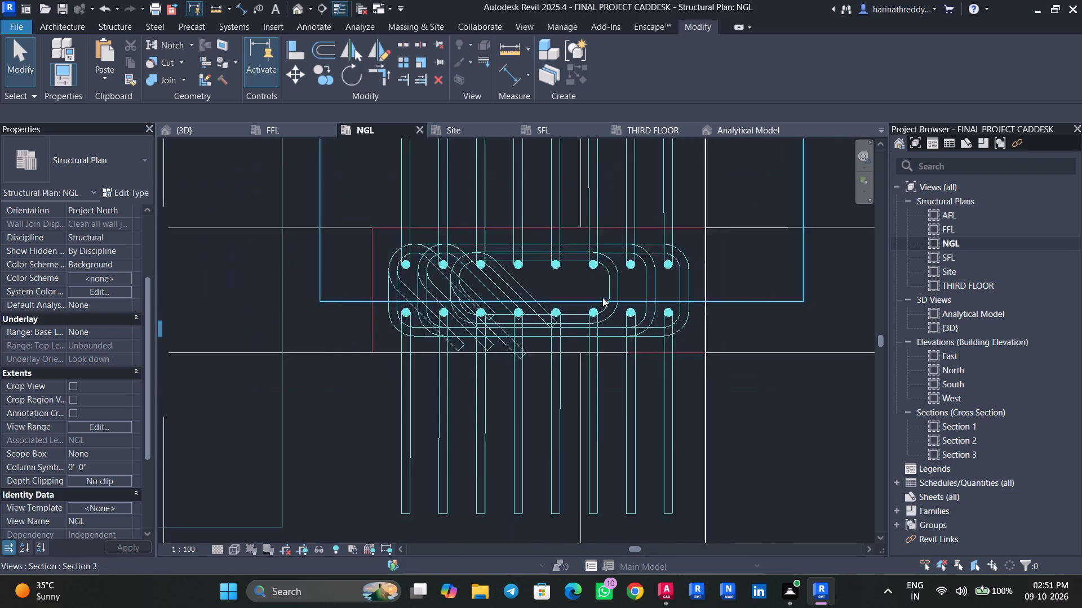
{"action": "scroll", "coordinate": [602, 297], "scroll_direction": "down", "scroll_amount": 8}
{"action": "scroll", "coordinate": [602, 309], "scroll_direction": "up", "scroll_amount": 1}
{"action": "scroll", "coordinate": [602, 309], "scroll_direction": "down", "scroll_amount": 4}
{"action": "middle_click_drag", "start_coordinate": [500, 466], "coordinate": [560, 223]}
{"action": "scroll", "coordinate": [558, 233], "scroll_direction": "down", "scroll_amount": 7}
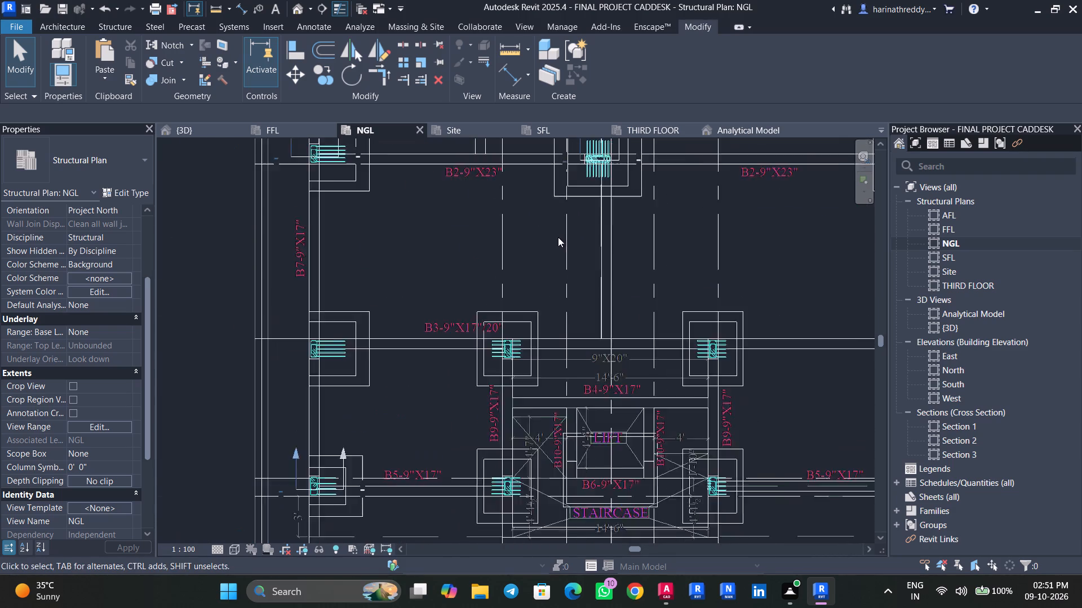
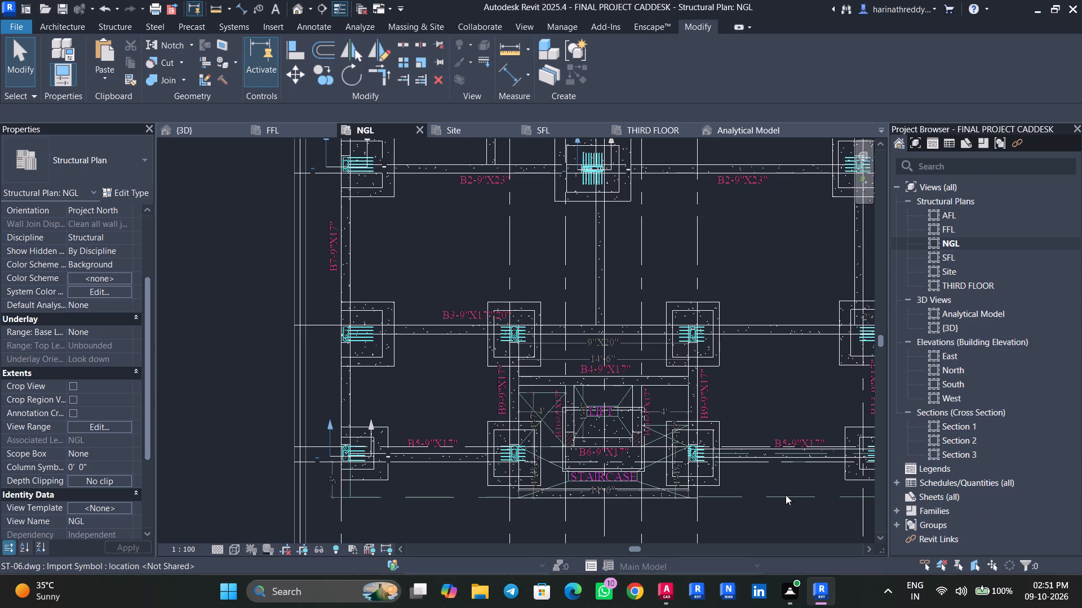
Cut a short horizontal cross section through the C4 column beside the lift, near beam B10, in the NGL plan.
{"action": "scroll", "coordinate": [559, 378], "scroll_direction": "up", "scroll_amount": 4}
{"action": "middle_click_drag", "start_coordinate": [623, 383], "coordinate": [692, 211]}
{"action": "scroll", "coordinate": [637, 305], "scroll_direction": "up", "scroll_amount": 5}
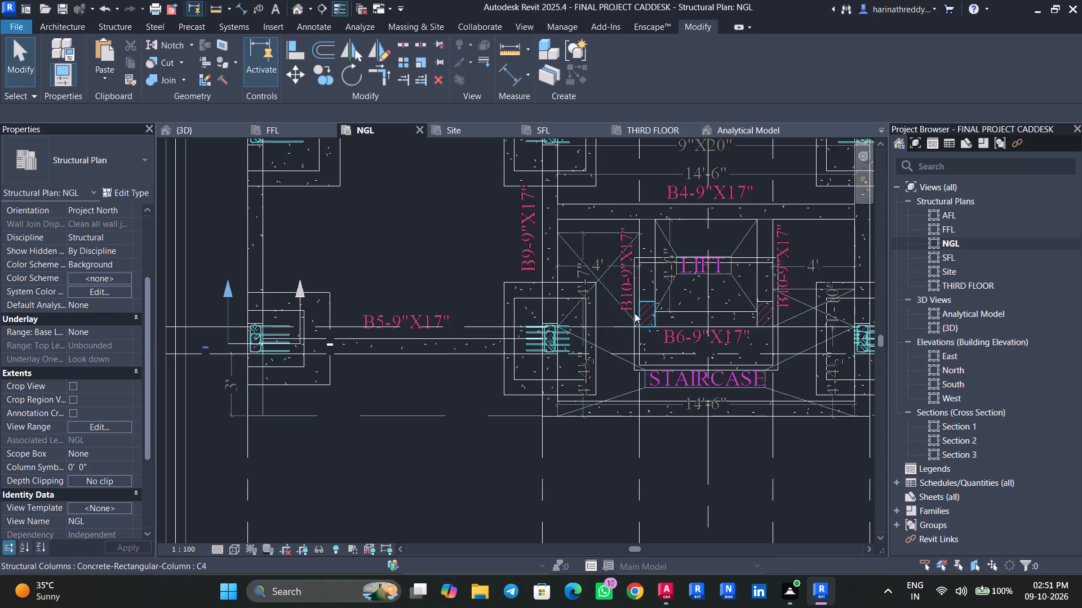
{"action": "middle_click_drag", "start_coordinate": [610, 338], "coordinate": [520, 364]}
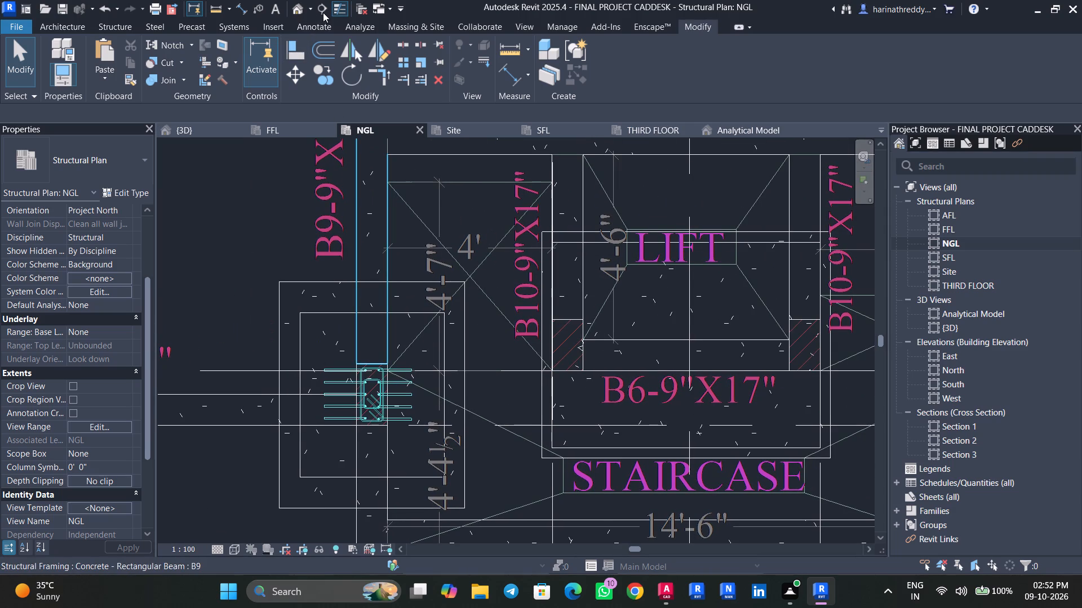
{"action": "left_click", "coordinate": [323, 11]}
{"action": "scroll", "coordinate": [525, 353], "scroll_direction": "up", "scroll_amount": 4}
{"action": "left_click", "coordinate": [522, 350]}
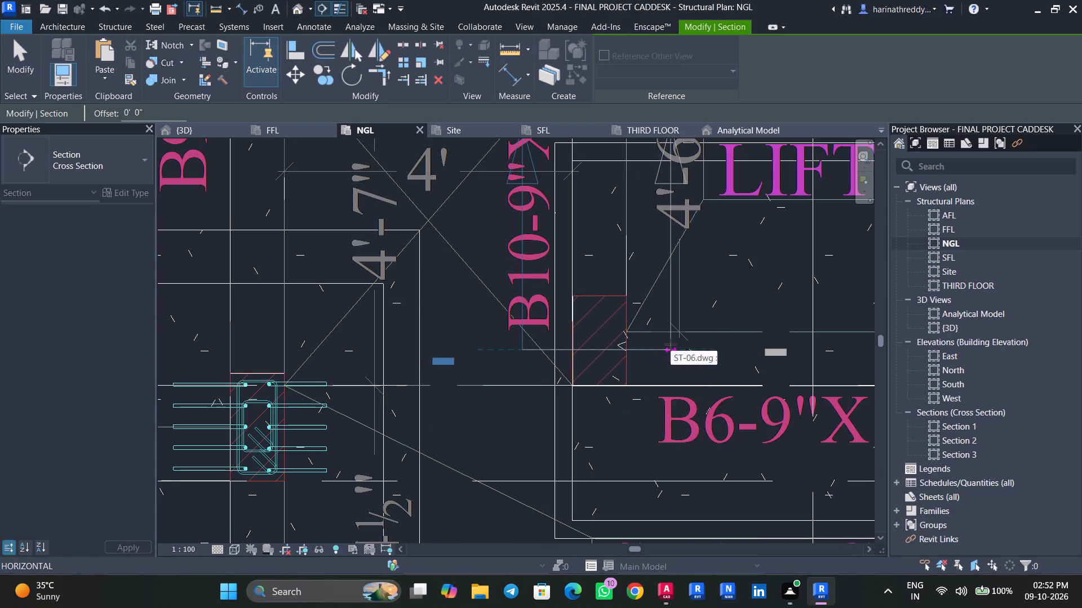
{"action": "left_click", "coordinate": [671, 345]}
{"action": "key", "text": "Escape"}
{"action": "key", "text": "Escape"}
Shorten the new section's far clip depth to about 1 foot, just past the C4 column.
{"action": "left_click", "coordinate": [650, 347]}
{"action": "scroll", "coordinate": [624, 292], "scroll_direction": "down", "scroll_amount": 3}
{"action": "middle_click_drag", "start_coordinate": [615, 269], "coordinate": [600, 333]}
{"action": "scroll", "coordinate": [600, 333], "scroll_direction": "up", "scroll_amount": 1}
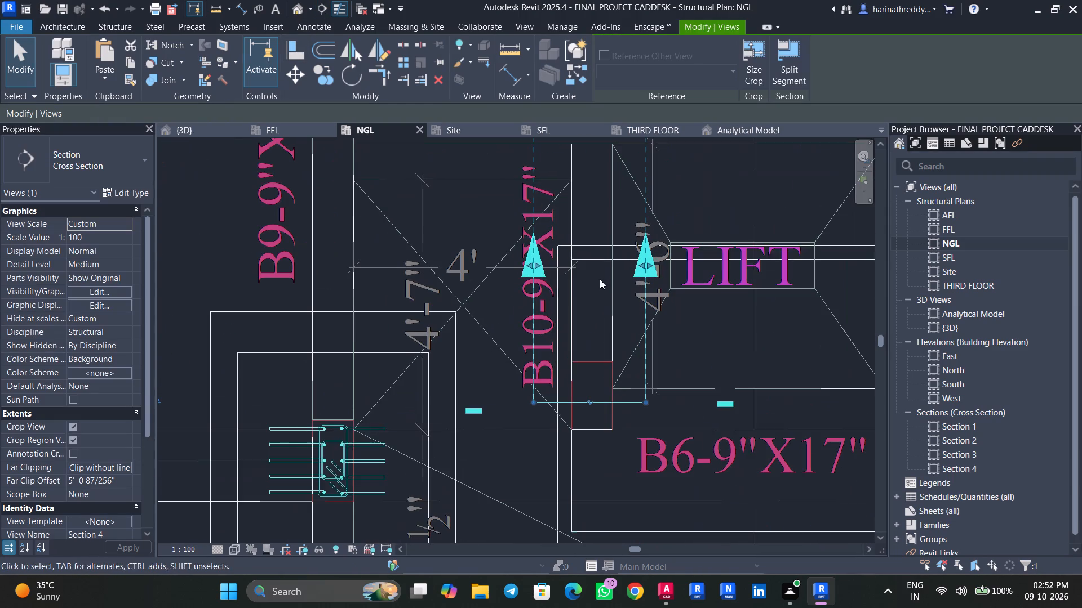
{"action": "scroll", "coordinate": [600, 182], "scroll_direction": "down", "scroll_amount": 1}
{"action": "middle_click_drag", "start_coordinate": [600, 186], "coordinate": [594, 217]}
{"action": "left_click_drag", "start_coordinate": [584, 175], "coordinate": [592, 348]}
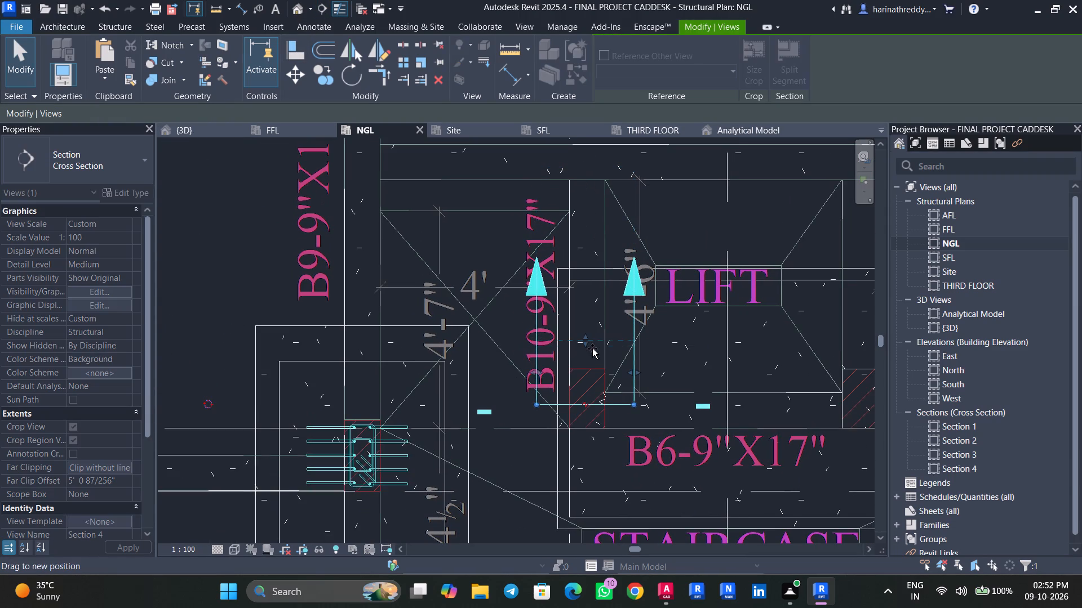
{"action": "left_click_drag", "start_coordinate": [592, 348], "coordinate": [596, 365]}
Open the view of the new section through the C4 column.
{"action": "right_click", "coordinate": [597, 365]}
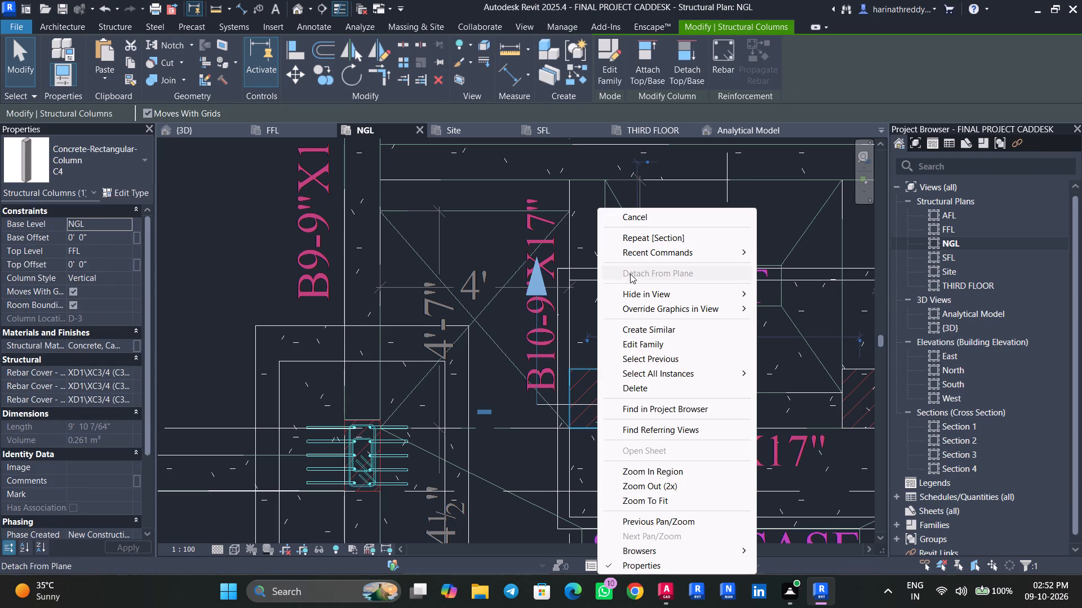
{"action": "key", "text": "Escape"}
{"action": "key", "text": "Escape"}
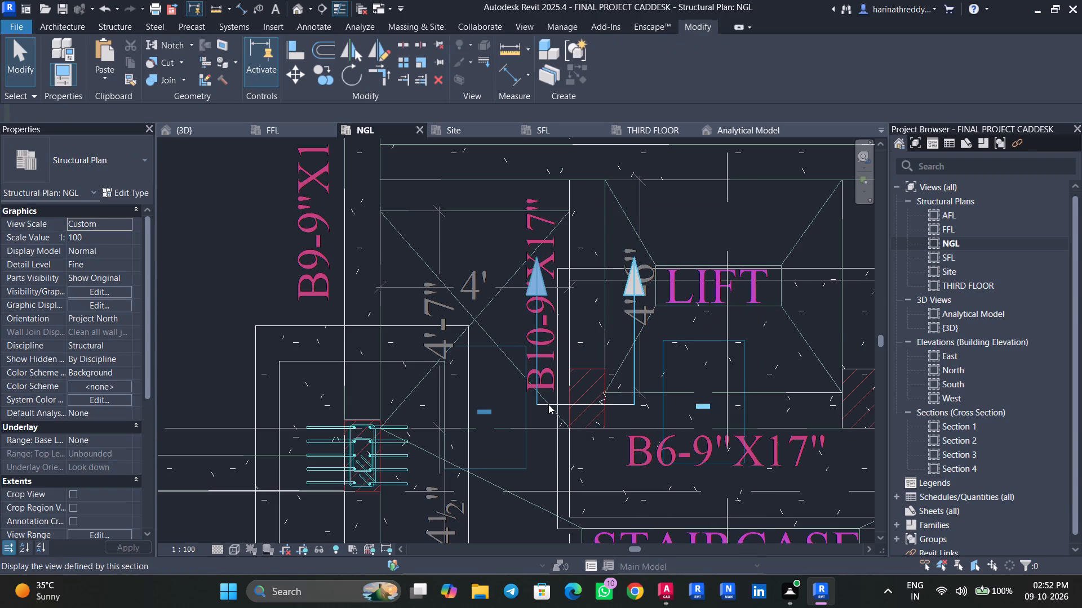
{"action": "left_click", "coordinate": [548, 404]}
{"action": "right_click", "coordinate": [548, 404]}
{"action": "left_click", "coordinate": [609, 180]}
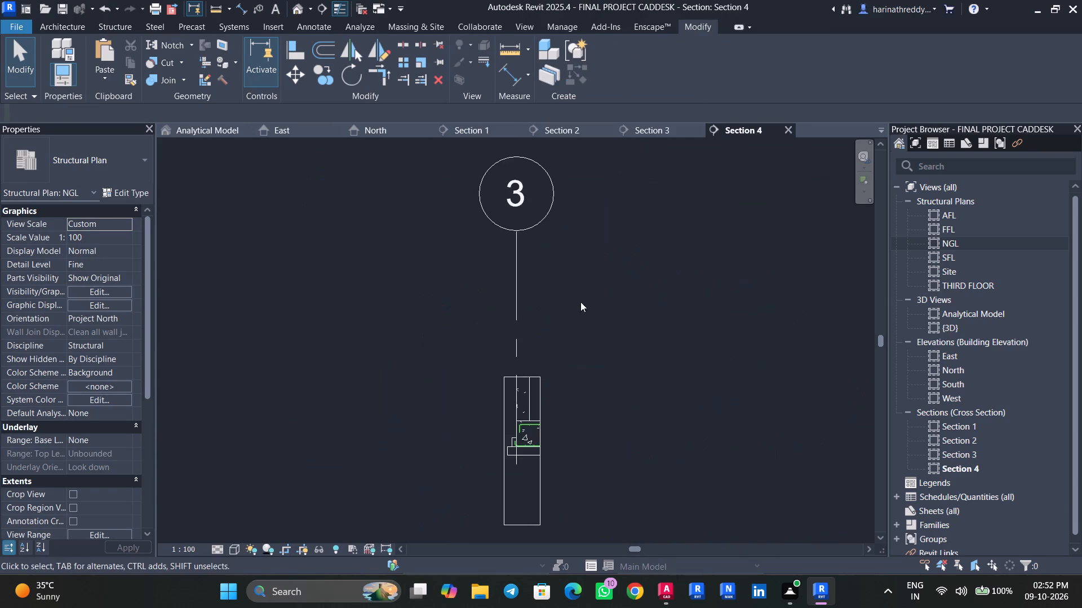
Extend the Section 4 crop region upward and sideways to take in more of the C4 column and its footing.
{"action": "scroll", "coordinate": [516, 423], "scroll_direction": "up", "scroll_amount": 5}
{"action": "scroll", "coordinate": [536, 416], "scroll_direction": "down", "scroll_amount": 1}
{"action": "scroll", "coordinate": [536, 417], "scroll_direction": "up", "scroll_amount": 1}
{"action": "left_click", "coordinate": [556, 380]}
{"action": "middle_click_drag", "start_coordinate": [577, 372], "coordinate": [587, 413]}
{"action": "left_click_drag", "start_coordinate": [534, 368], "coordinate": [546, 247]}
{"action": "scroll", "coordinate": [557, 381], "scroll_direction": "up", "scroll_amount": 1}
{"action": "scroll", "coordinate": [557, 381], "scroll_direction": "down", "scroll_amount": 1}
{"action": "scroll", "coordinate": [557, 381], "scroll_direction": "up", "scroll_amount": 3}
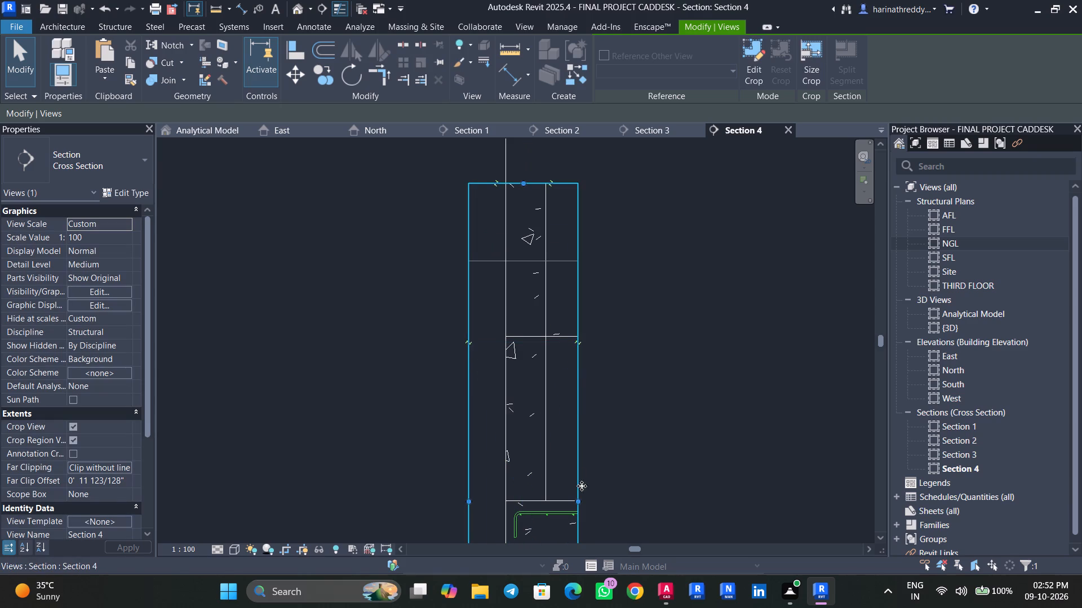
{"action": "left_click_drag", "start_coordinate": [581, 496], "coordinate": [677, 504]}
{"action": "middle_click_drag", "start_coordinate": [611, 446], "coordinate": [640, 336]}
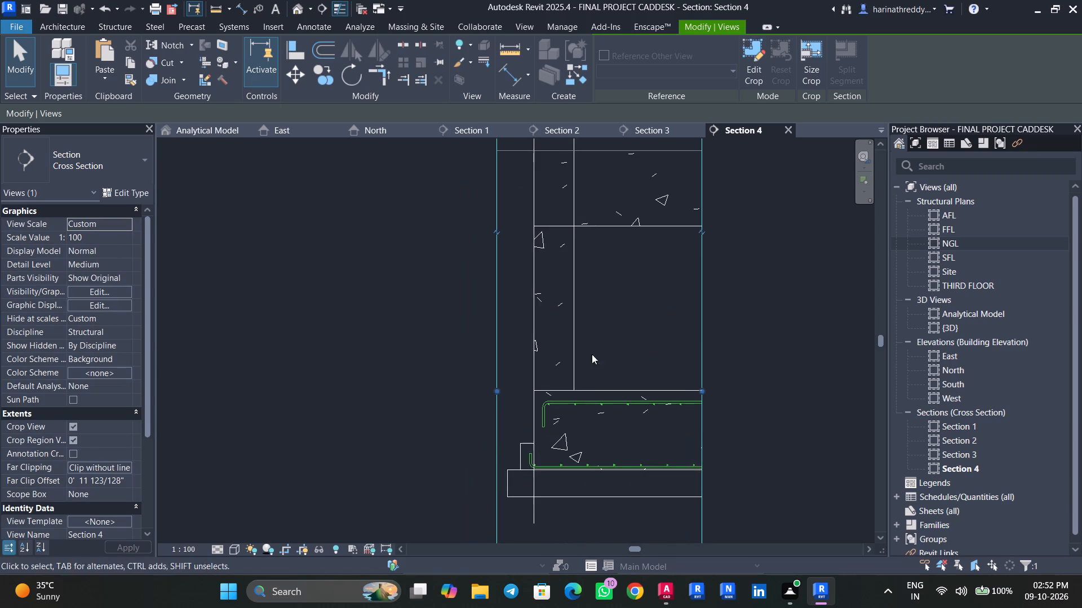
{"action": "scroll", "coordinate": [555, 431], "scroll_direction": "up", "scroll_amount": 3}
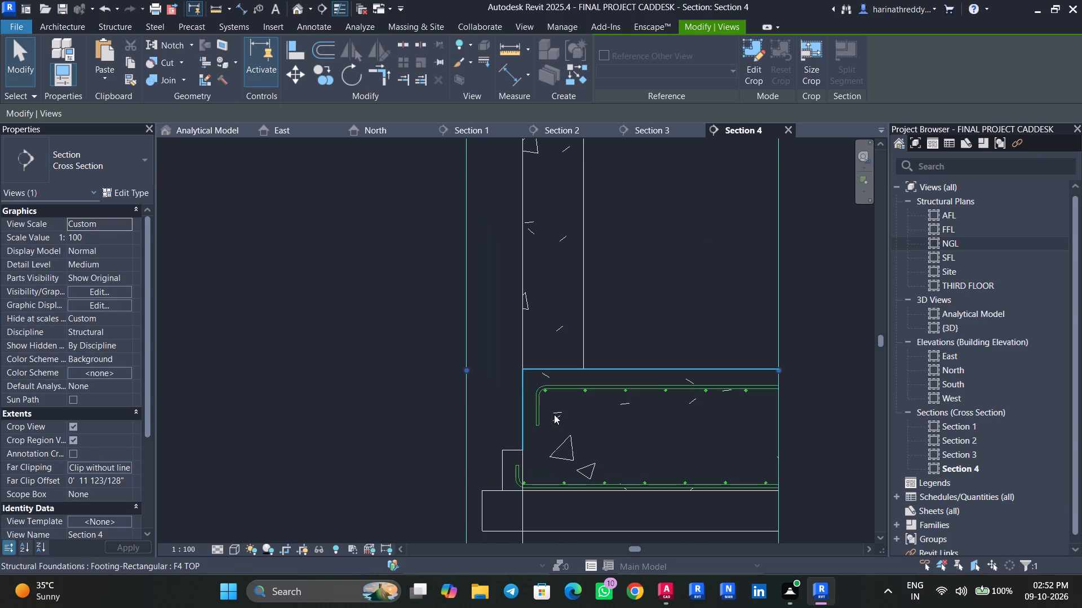
{"action": "key", "text": "Escape"}
Set the rebar cover of the C4 column between the footing and NGL to COLUMN <40 mm>.
{"action": "left_click", "coordinate": [577, 309]}
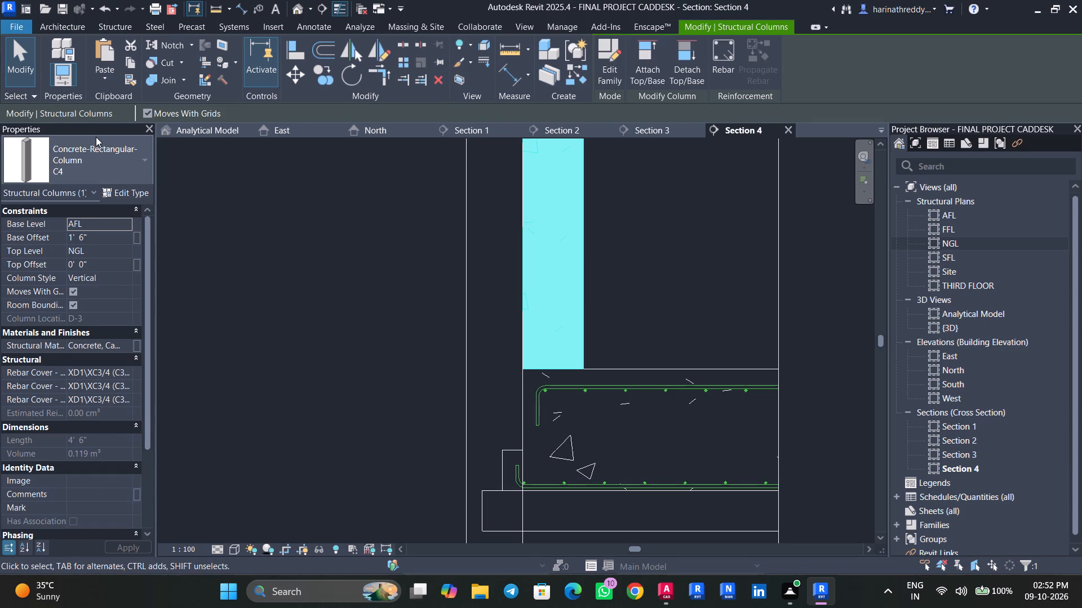
{"action": "left_click", "coordinate": [118, 30]}
{"action": "left_click", "coordinate": [596, 66]}
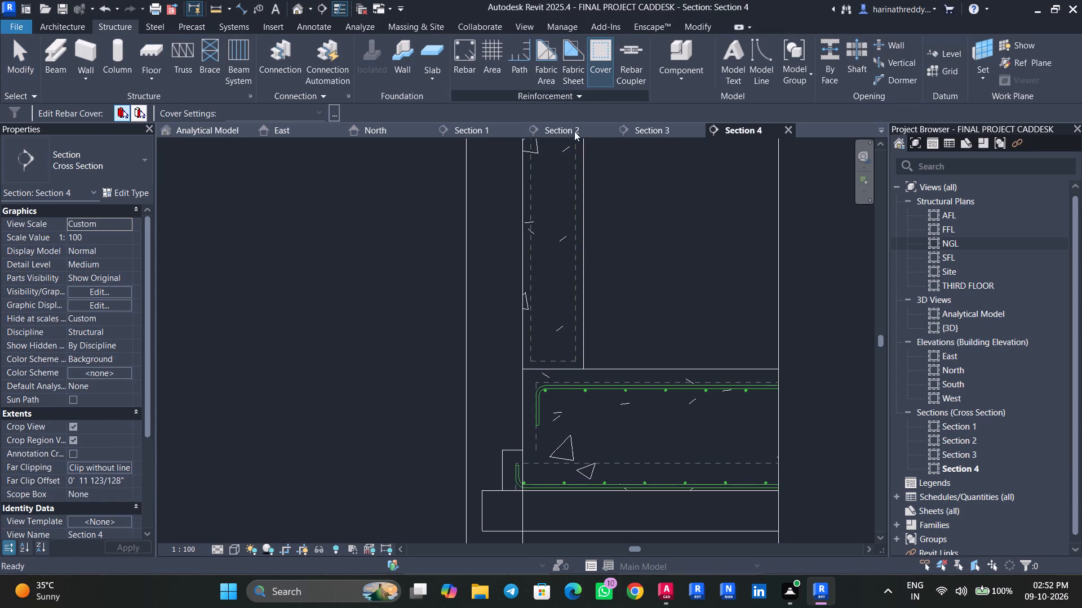
{"action": "left_click", "coordinate": [580, 297]}
{"action": "left_click", "coordinate": [294, 116]}
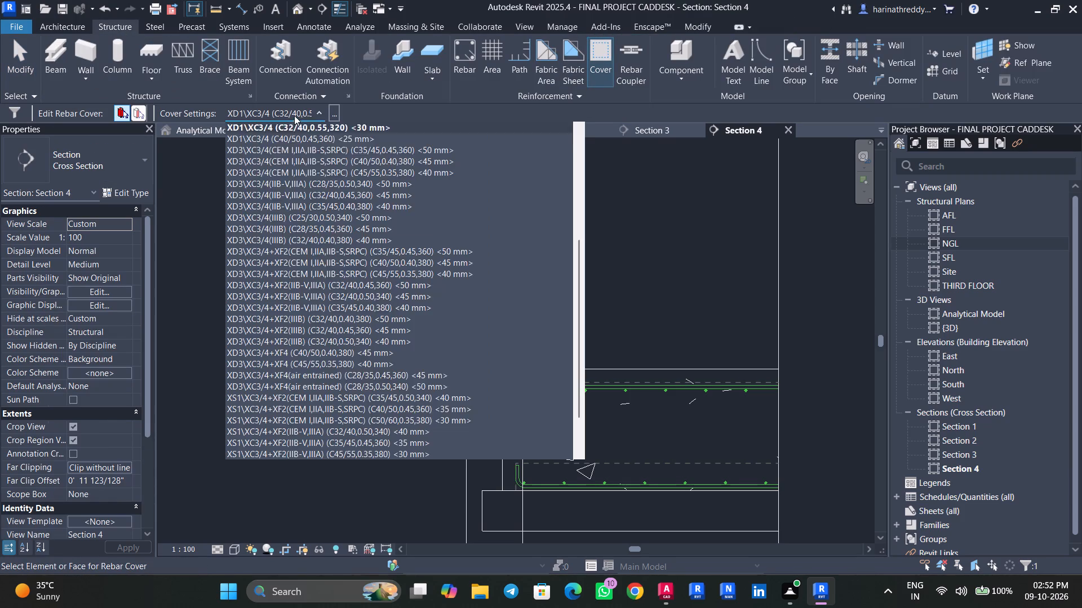
{"action": "scroll", "coordinate": [292, 150], "scroll_direction": "up", "scroll_amount": 11}
{"action": "scroll", "coordinate": [292, 151], "scroll_direction": "down", "scroll_amount": 1}
{"action": "scroll", "coordinate": [292, 151], "scroll_direction": "up", "scroll_amount": 1}
{"action": "left_click", "coordinate": [285, 142]}
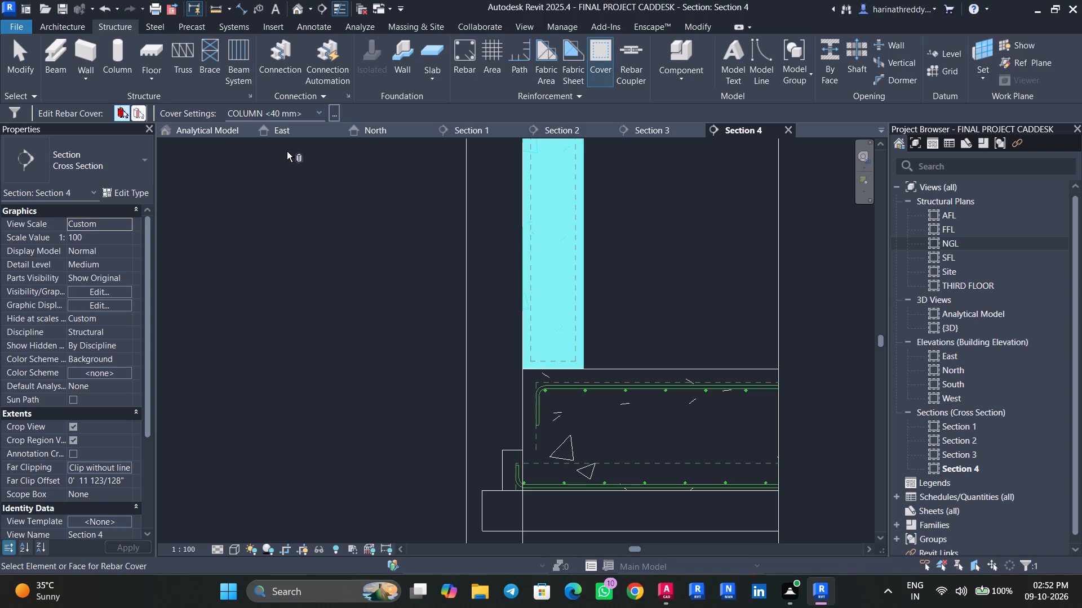
{"action": "key", "text": "Escape"}
{"action": "key", "text": "Escape"}
{"action": "key", "text": "Escape"}
{"action": "key", "text": "Escape"}
In Section 3, set the rebar cover of the C3 column below NGL to COLUMN <40 mm> and check it in its properties.
{"action": "left_click", "coordinate": [957, 463]}
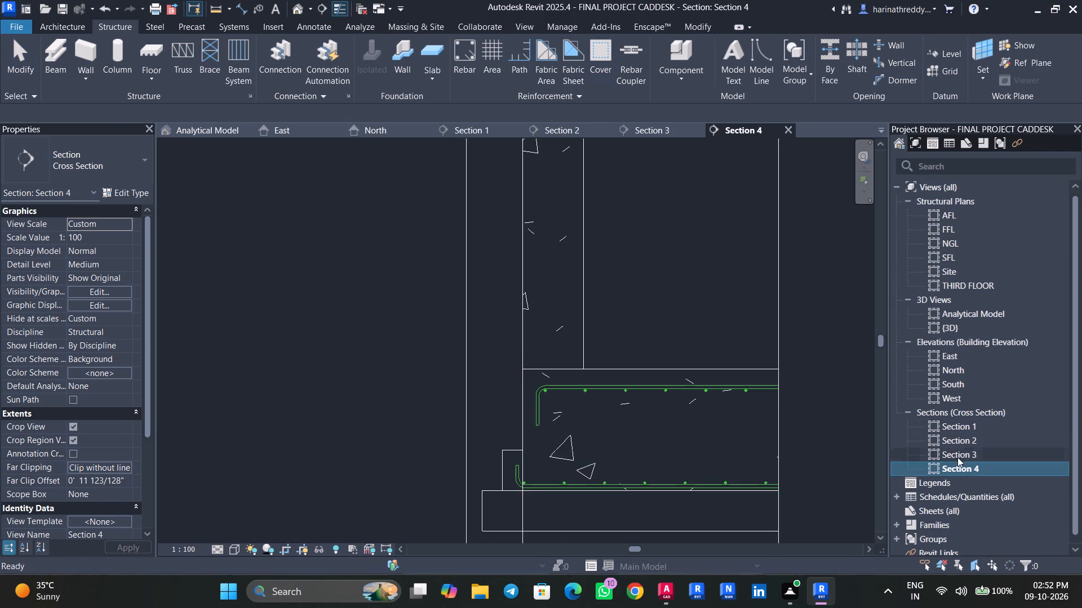
{"action": "double_click", "coordinate": [957, 453]}
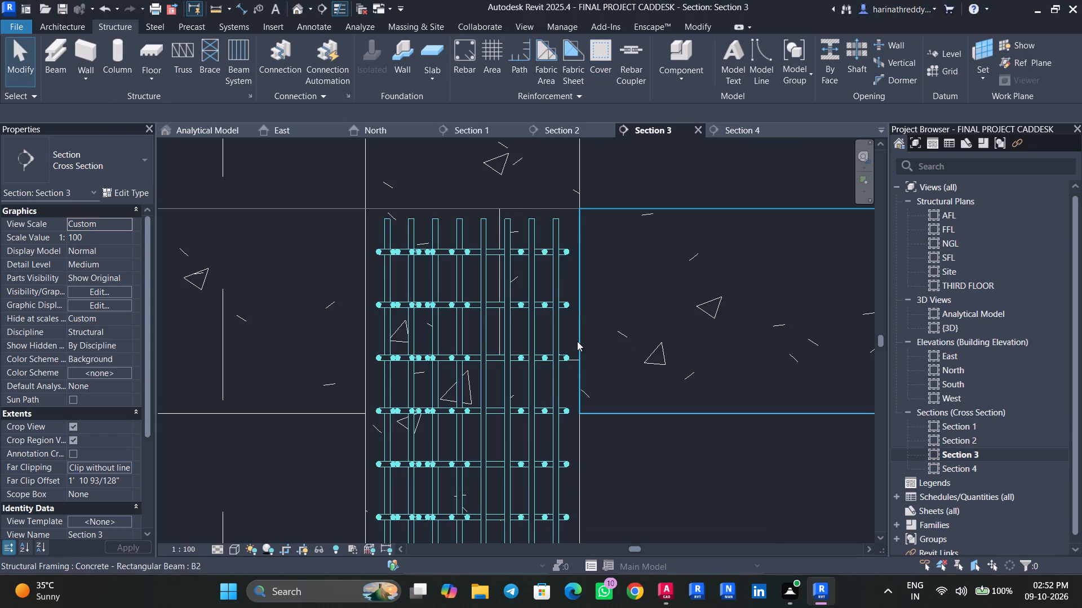
{"action": "left_click", "coordinate": [583, 462]}
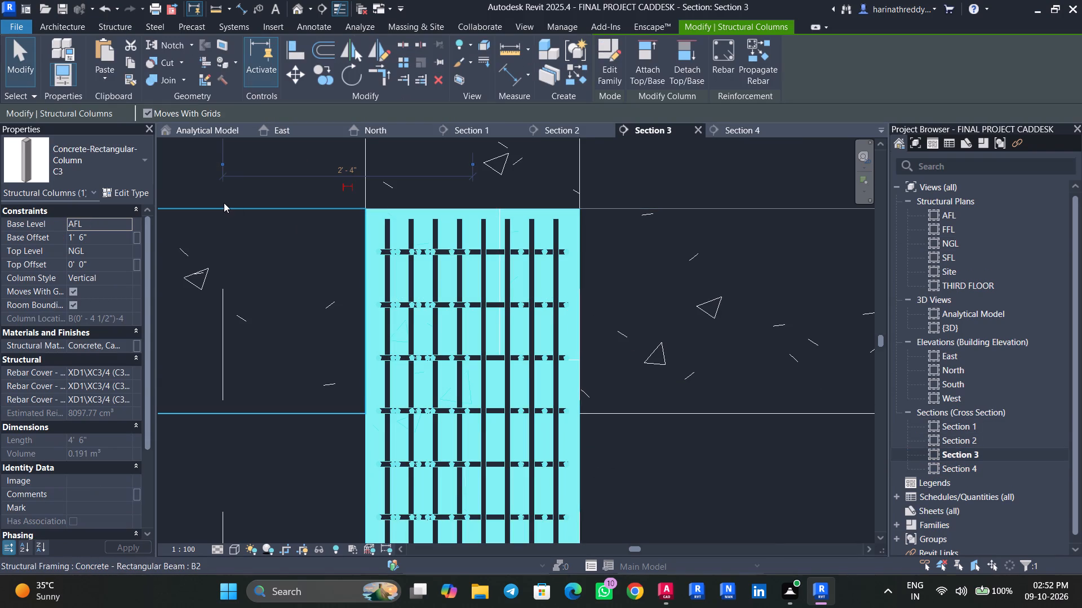
{"action": "left_click", "coordinate": [99, 29]}
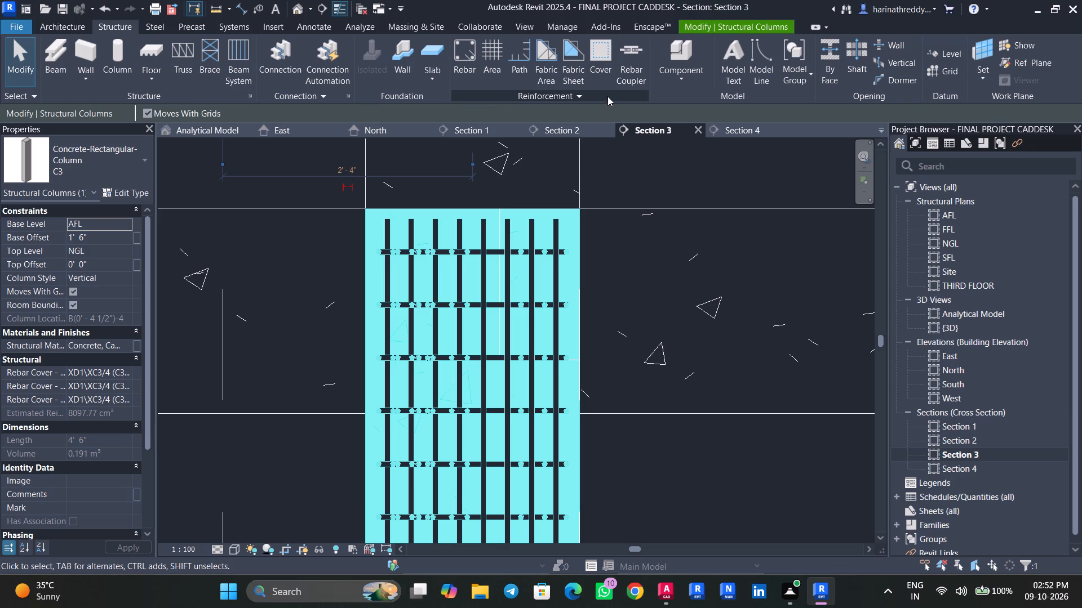
{"action": "left_click", "coordinate": [598, 77]}
{"action": "left_click", "coordinate": [220, 128]}
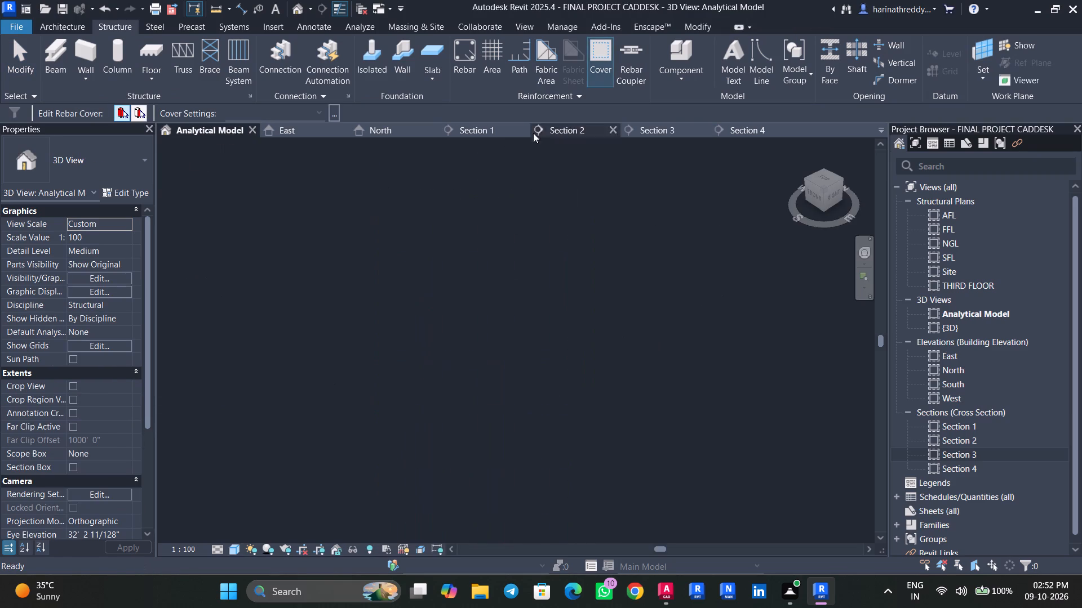
{"action": "left_click", "coordinate": [736, 132]}
{"action": "left_click", "coordinate": [649, 129]}
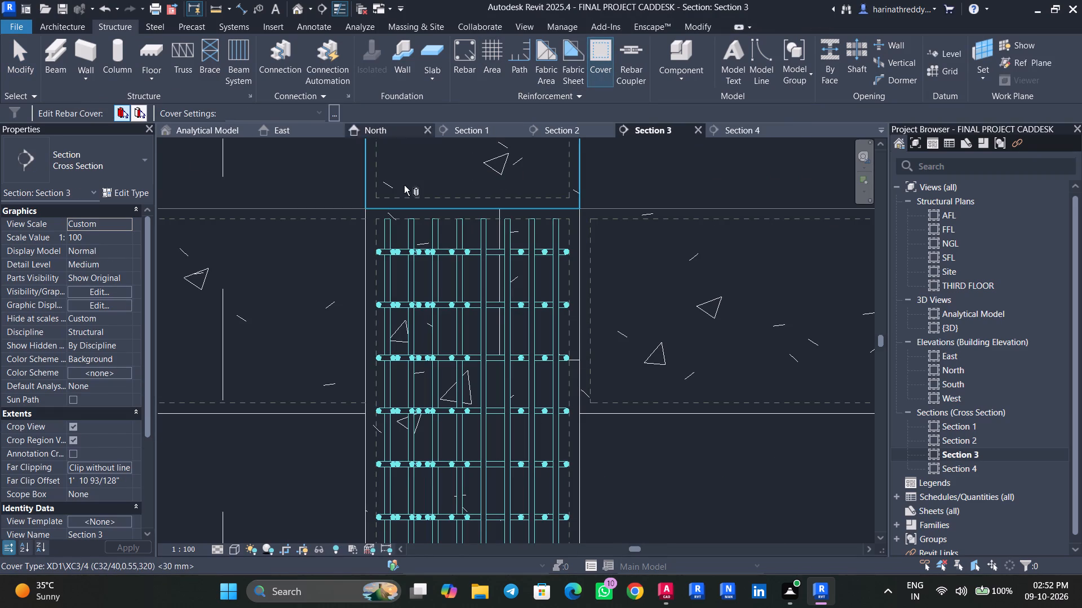
{"action": "left_click", "coordinate": [360, 292]}
{"action": "left_click", "coordinate": [314, 113]}
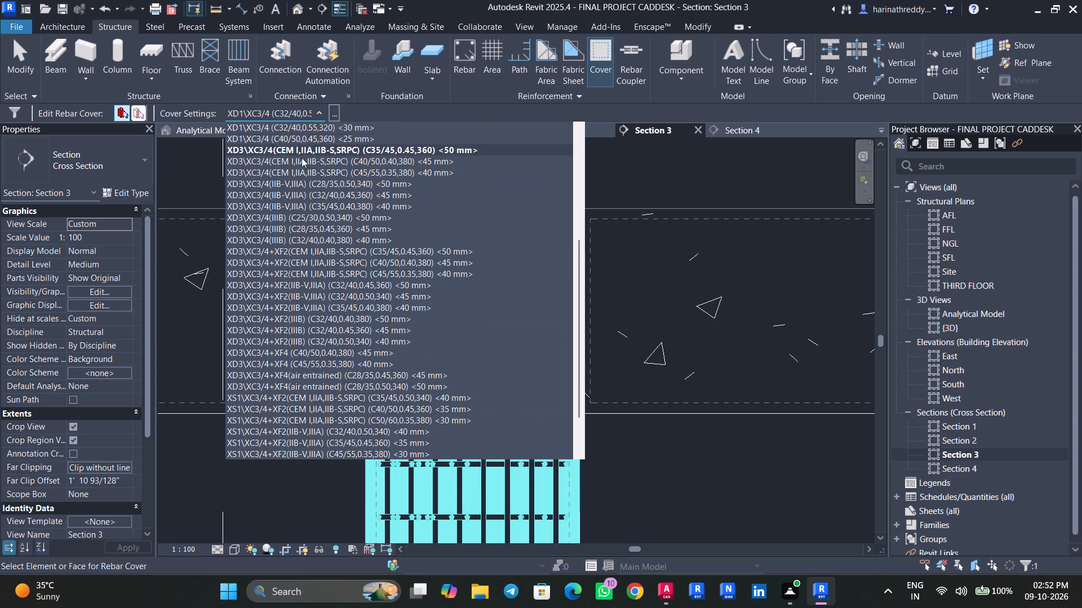
{"action": "scroll", "coordinate": [299, 172], "scroll_direction": "up", "scroll_amount": 14}
{"action": "left_click", "coordinate": [287, 139]}
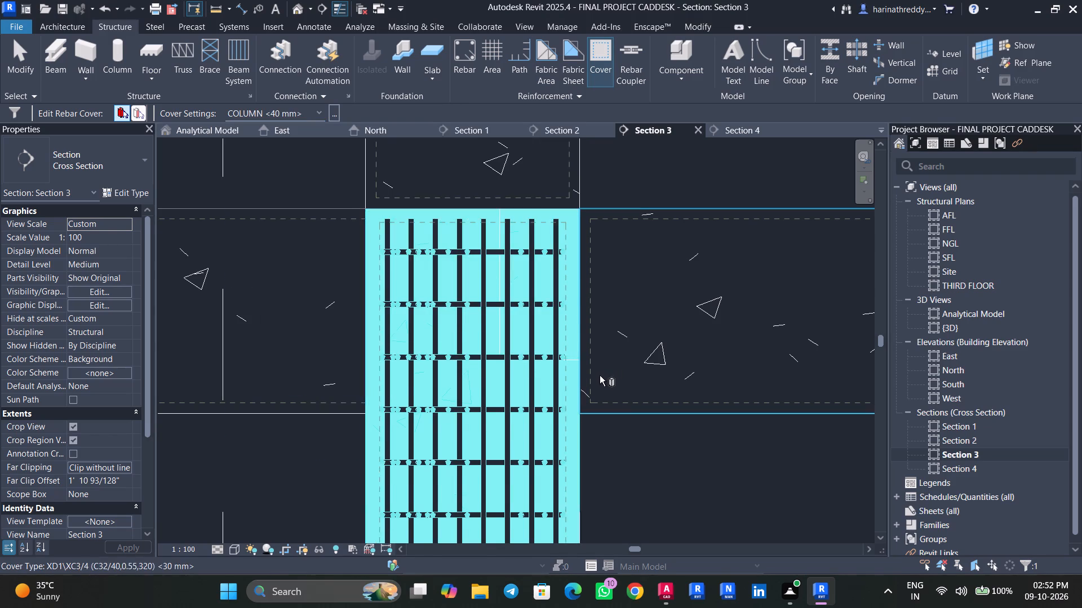
{"action": "key", "text": "Escape"}
{"action": "key", "text": "Escape"}
{"action": "scroll", "coordinate": [611, 413], "scroll_direction": "down", "scroll_amount": 5}
{"action": "middle_click_drag", "start_coordinate": [655, 449], "coordinate": [610, 417]}
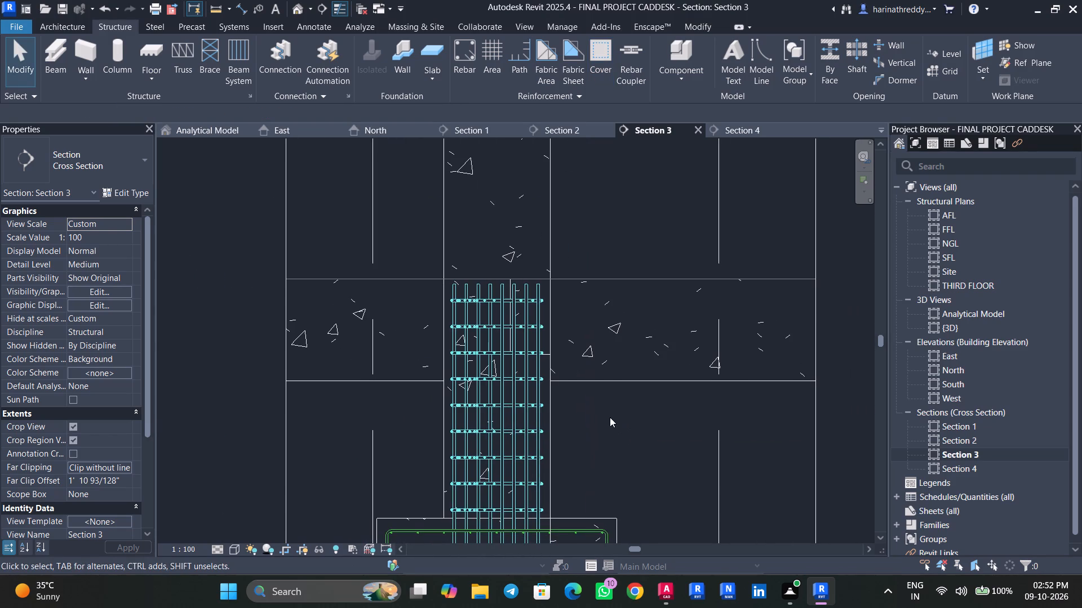
{"action": "left_click", "coordinate": [554, 440]}
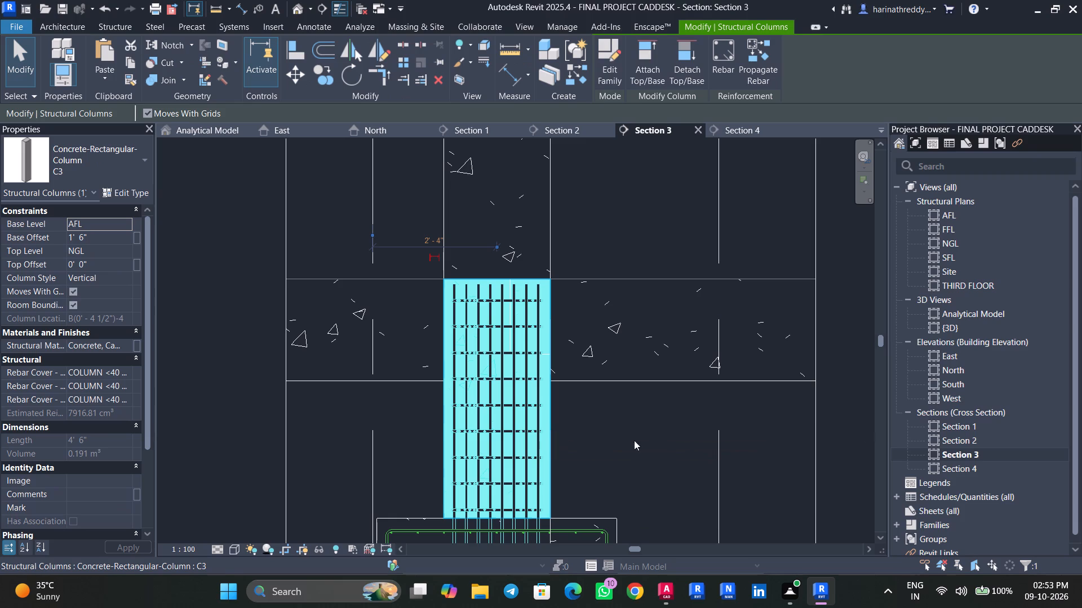
Return to Section 4 and select the C4 column standing on the F4 footing.
{"action": "double_click", "coordinate": [971, 472]}
{"action": "scroll", "coordinate": [522, 283], "scroll_direction": "down", "scroll_amount": 3}
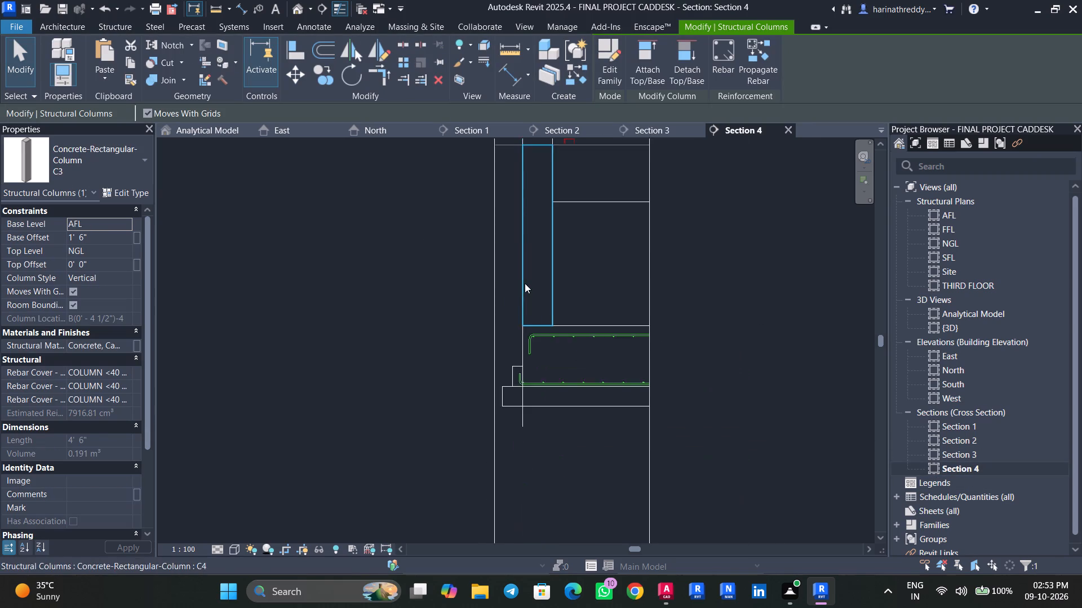
{"action": "scroll", "coordinate": [525, 283], "scroll_direction": "down", "scroll_amount": 3}
{"action": "middle_click_drag", "start_coordinate": [525, 283], "coordinate": [525, 373]}
{"action": "left_click", "coordinate": [521, 365]}
{"action": "scroll", "coordinate": [521, 365], "scroll_direction": "up", "scroll_amount": 4}
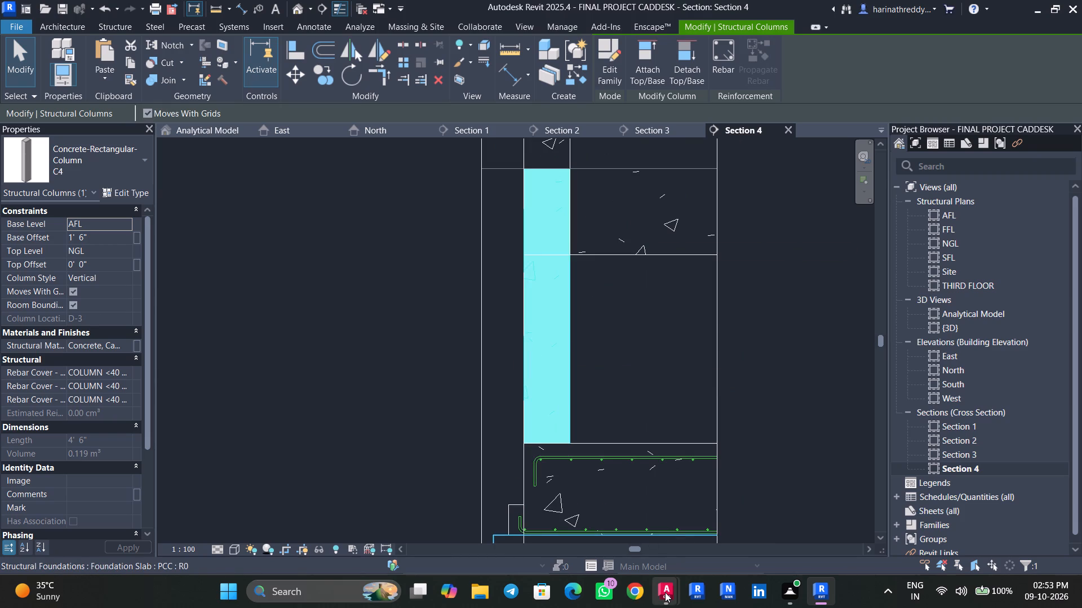
Switch to the ST-03 drawing in AutoCAD and examine the bars and ties for C4 in the column reinforcement details table.
{"action": "left_click", "coordinate": [802, 525]}
{"action": "middle_click_drag", "start_coordinate": [326, 355], "coordinate": [376, 274]}
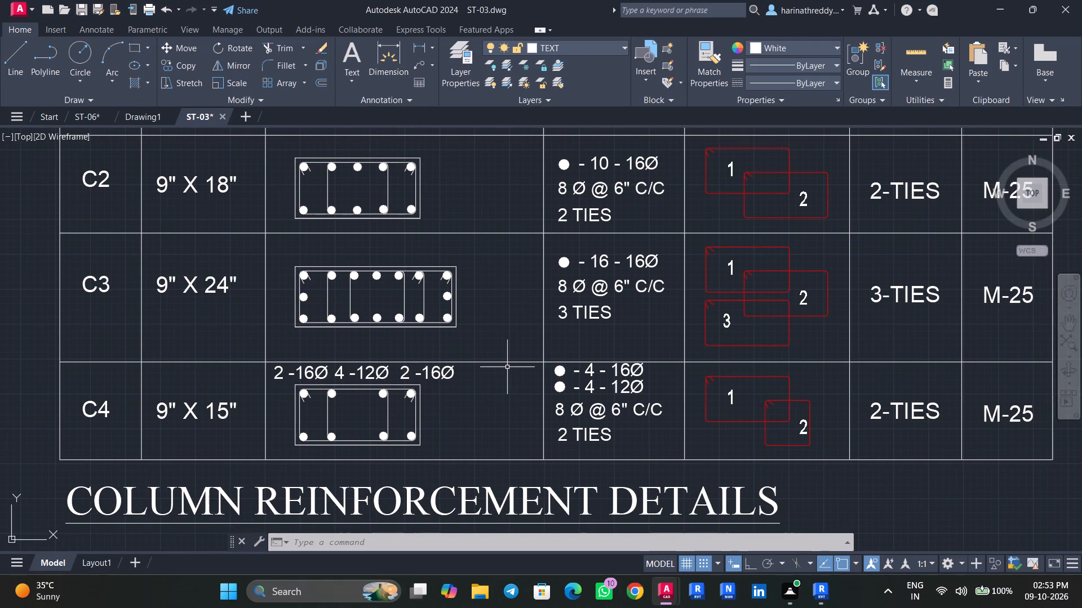
{"action": "middle_click_drag", "start_coordinate": [511, 343], "coordinate": [516, 423]}
{"action": "middle_click_drag", "start_coordinate": [518, 364], "coordinate": [519, 379]}
{"action": "scroll", "coordinate": [518, 373], "scroll_direction": "down", "scroll_amount": 1}
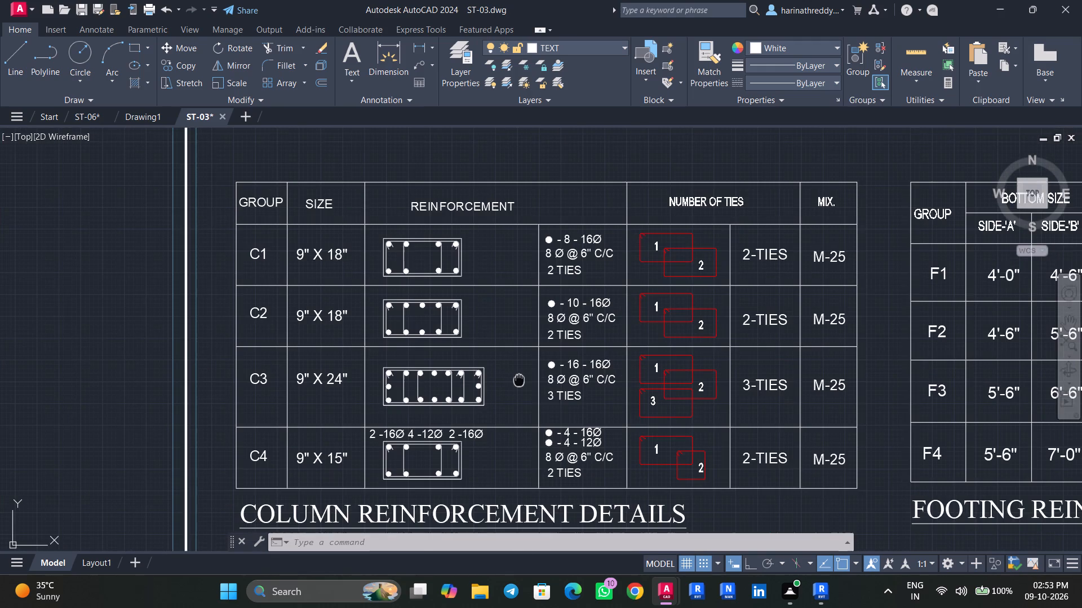
{"action": "middle_click_drag", "start_coordinate": [519, 379], "coordinate": [528, 403]}
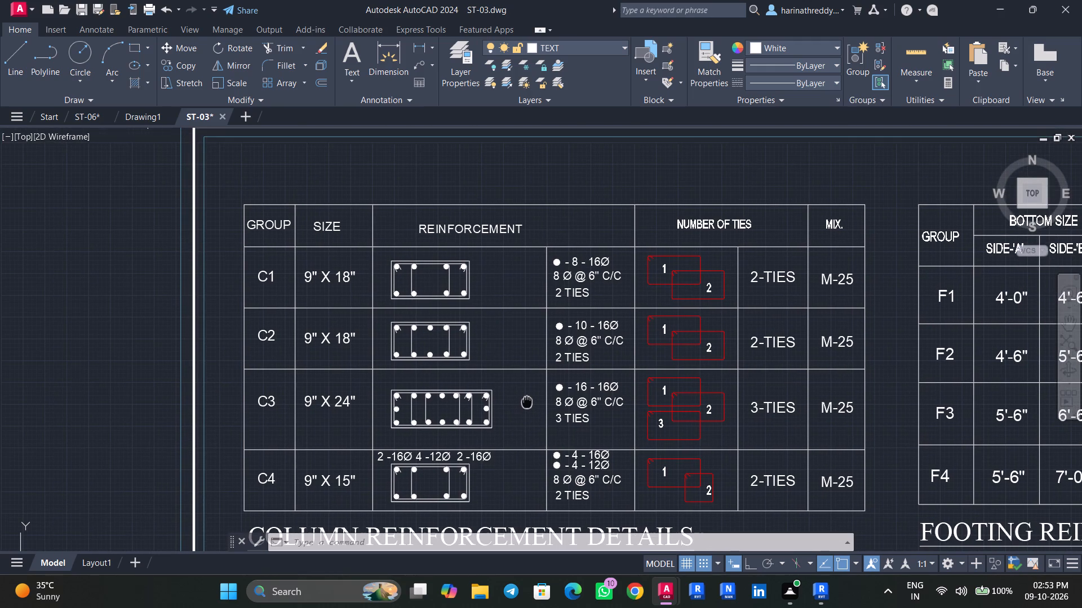
{"action": "middle_click_drag", "start_coordinate": [528, 403], "coordinate": [538, 330]}
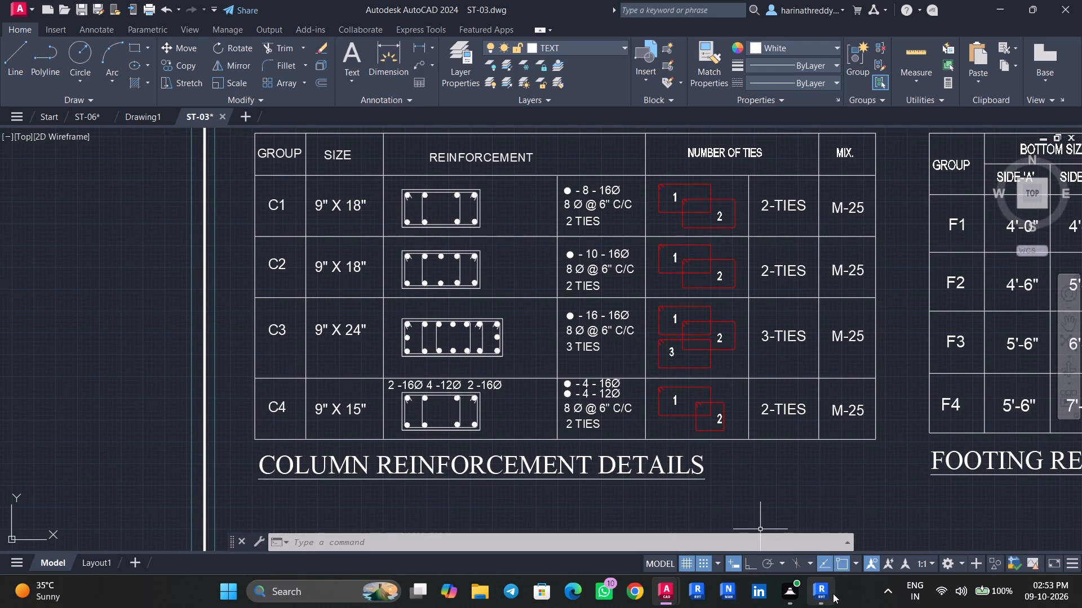
{"action": "scroll", "coordinate": [540, 448], "scroll_direction": "up", "scroll_amount": 1}
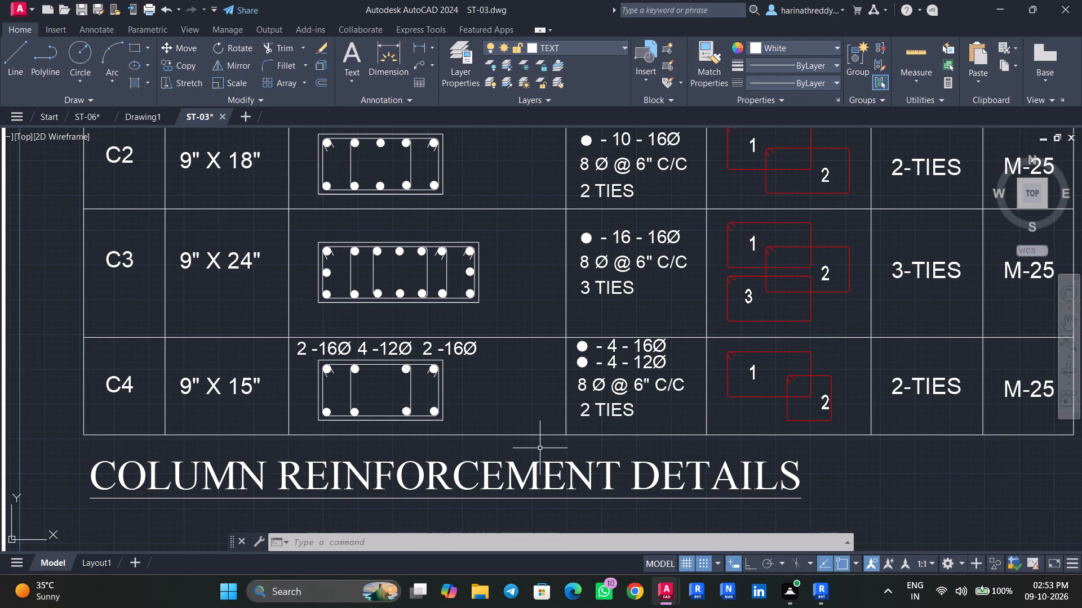
{"action": "middle_click_drag", "start_coordinate": [525, 394], "coordinate": [525, 395]}
{"action": "middle_click_drag", "start_coordinate": [525, 395], "coordinate": [520, 512]}
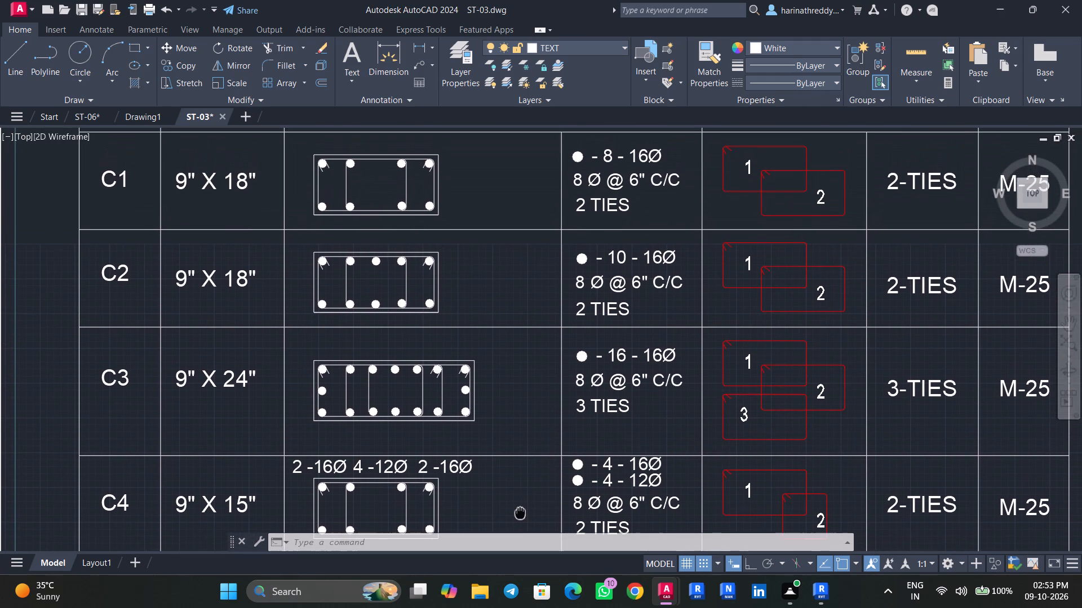
{"action": "middle_click_drag", "start_coordinate": [520, 512], "coordinate": [549, 370]}
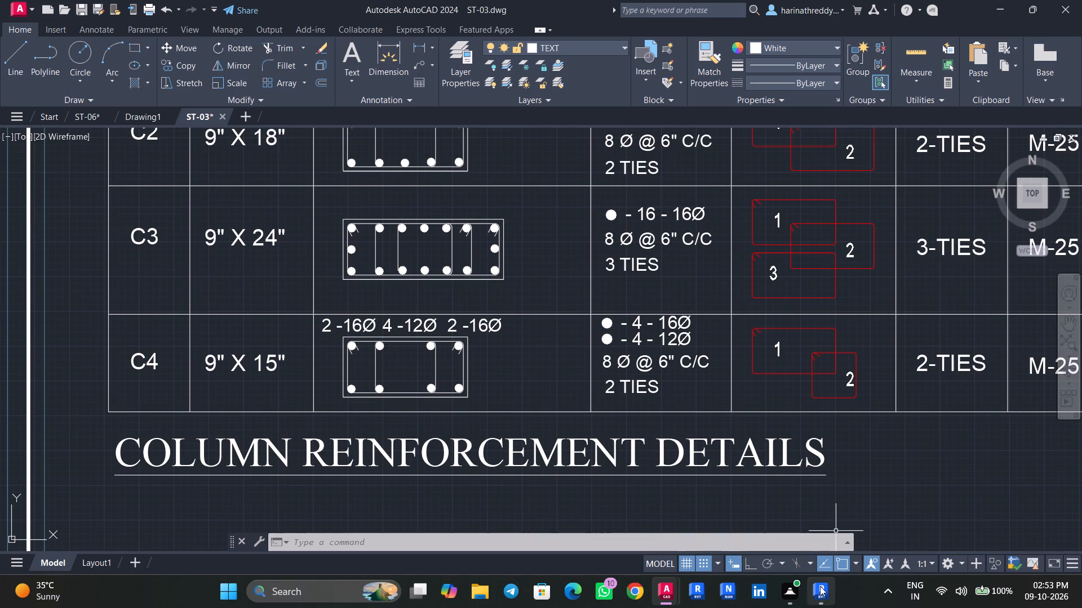
Switch back to Revit and start sketching an H16 bar from rebar shape 00, hosted in the selected C4 column.
{"action": "left_click", "coordinate": [821, 538]}
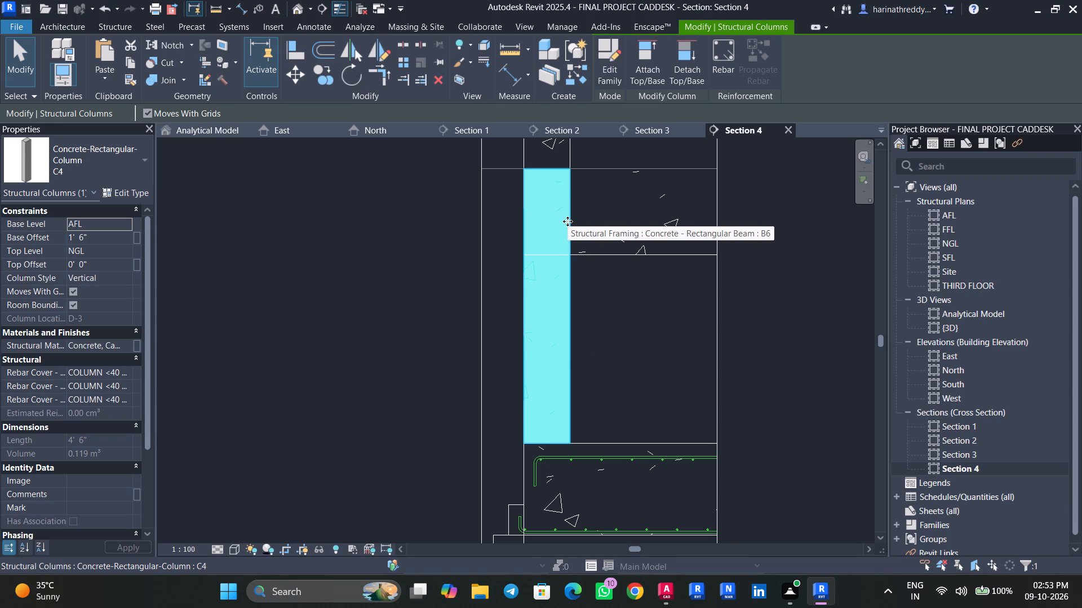
{"action": "left_click", "coordinate": [716, 75]}
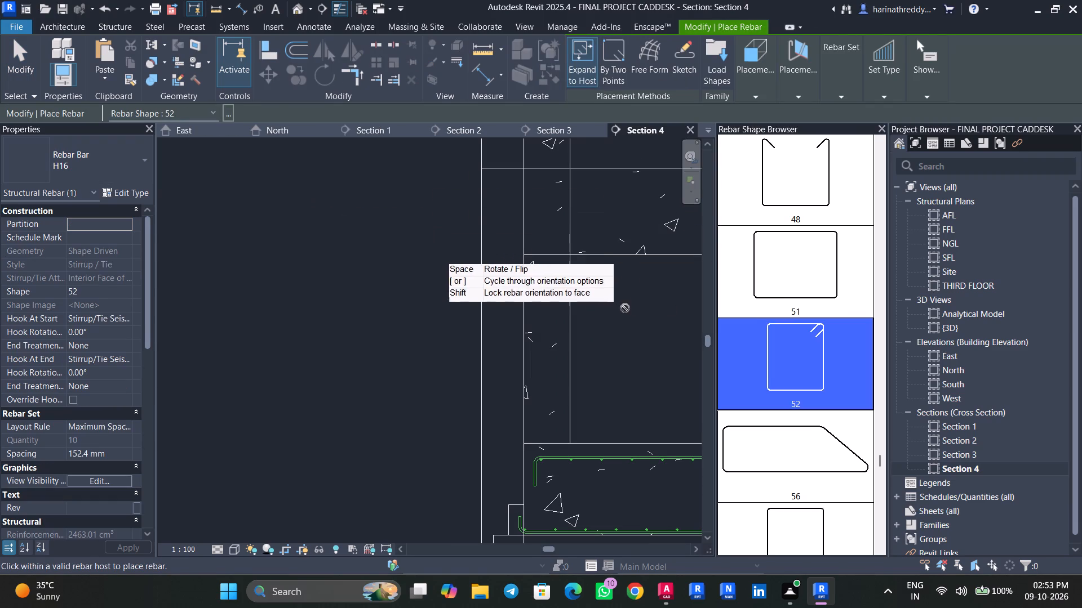
{"action": "scroll", "coordinate": [841, 306], "scroll_direction": "up", "scroll_amount": 12}
{"action": "scroll", "coordinate": [812, 276], "scroll_direction": "down", "scroll_amount": 2}
{"action": "scroll", "coordinate": [803, 248], "scroll_direction": "up", "scroll_amount": 2}
{"action": "scroll", "coordinate": [803, 248], "scroll_direction": "down", "scroll_amount": 1}
{"action": "scroll", "coordinate": [803, 248], "scroll_direction": "up", "scroll_amount": 11}
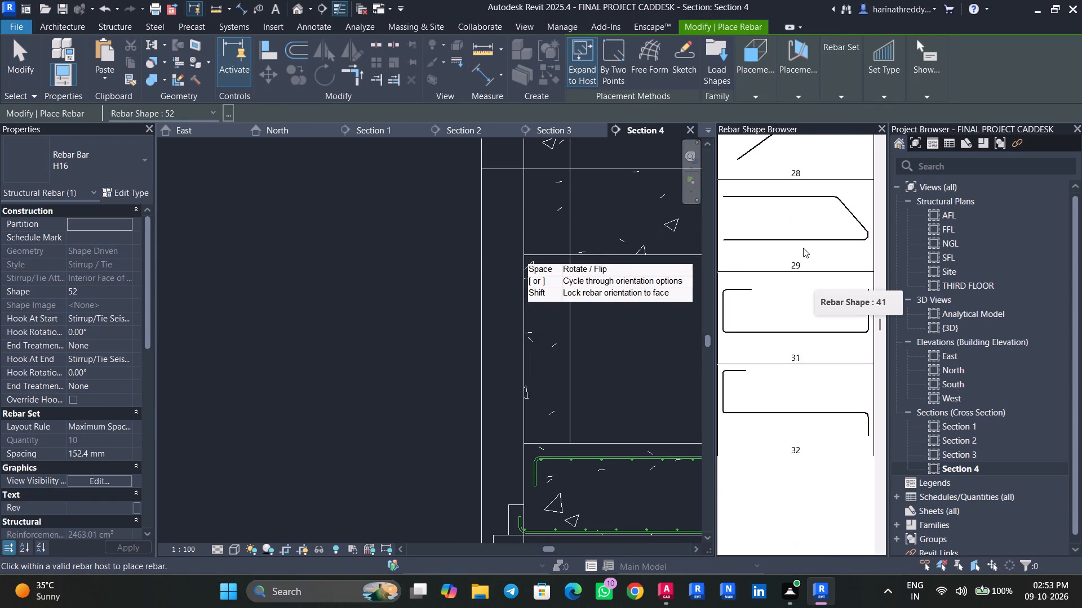
{"action": "scroll", "coordinate": [803, 248], "scroll_direction": "up", "scroll_amount": 4}
{"action": "scroll", "coordinate": [803, 248], "scroll_direction": "down", "scroll_amount": 1}
{"action": "scroll", "coordinate": [803, 248], "scroll_direction": "up", "scroll_amount": 20}
{"action": "scroll", "coordinate": [803, 248], "scroll_direction": "up", "scroll_amount": 7}
{"action": "scroll", "coordinate": [803, 248], "scroll_direction": "down", "scroll_amount": 1}
{"action": "scroll", "coordinate": [803, 248], "scroll_direction": "up", "scroll_amount": 3}
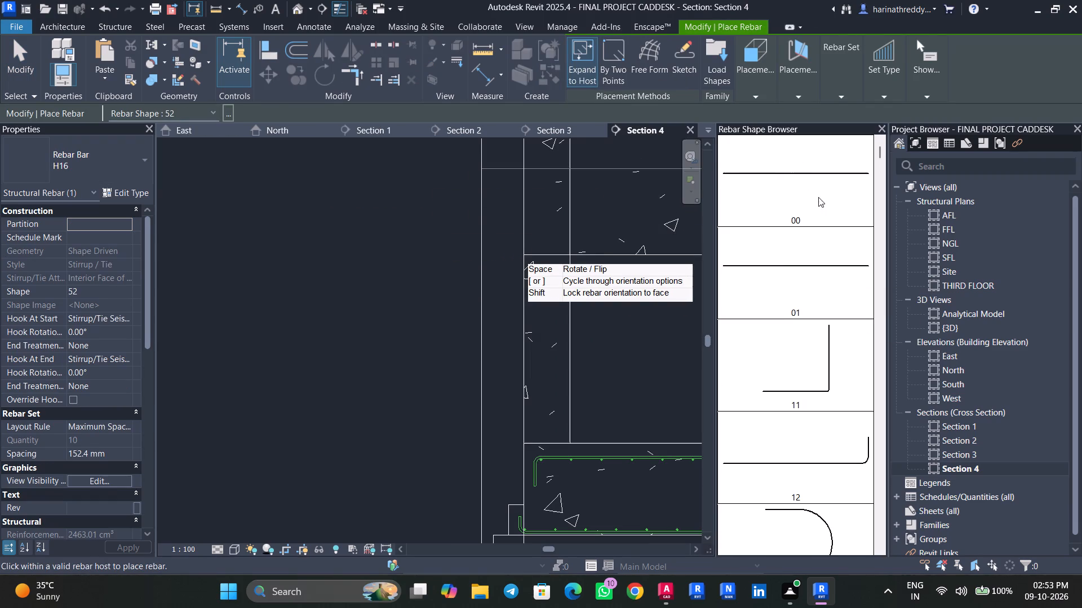
{"action": "left_click", "coordinate": [820, 179]}
{"action": "left_click", "coordinate": [672, 68]}
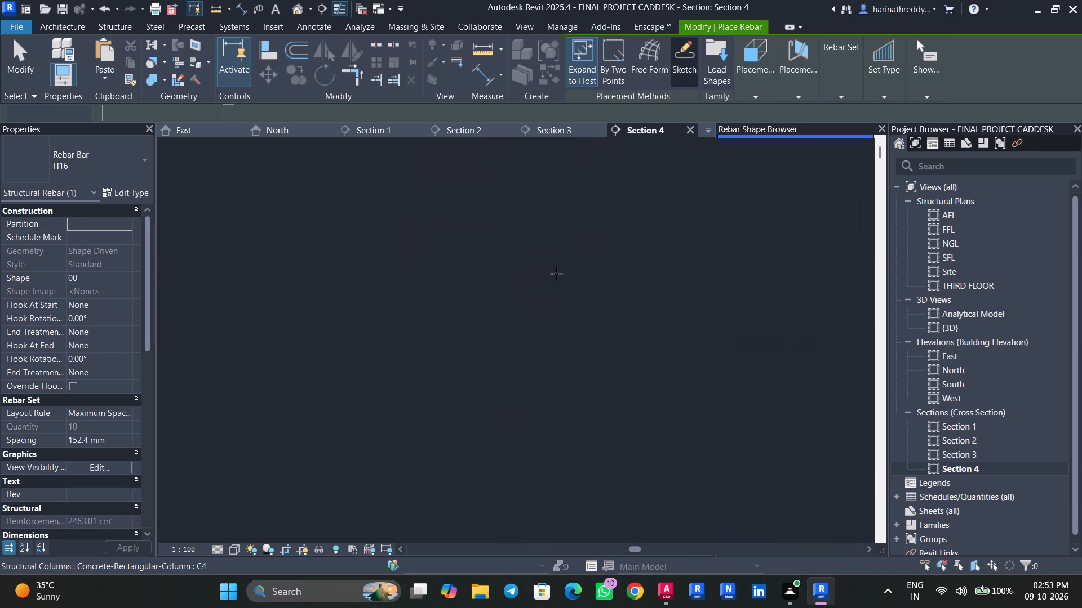
{"action": "left_click", "coordinate": [569, 279]}
Sketch the bar's vertical segment from the column's top cover line down to just above the footing's bottom mesh.
{"action": "scroll", "coordinate": [543, 196], "scroll_direction": "up", "scroll_amount": 6}
{"action": "middle_click_drag", "start_coordinate": [565, 155], "coordinate": [565, 164]}
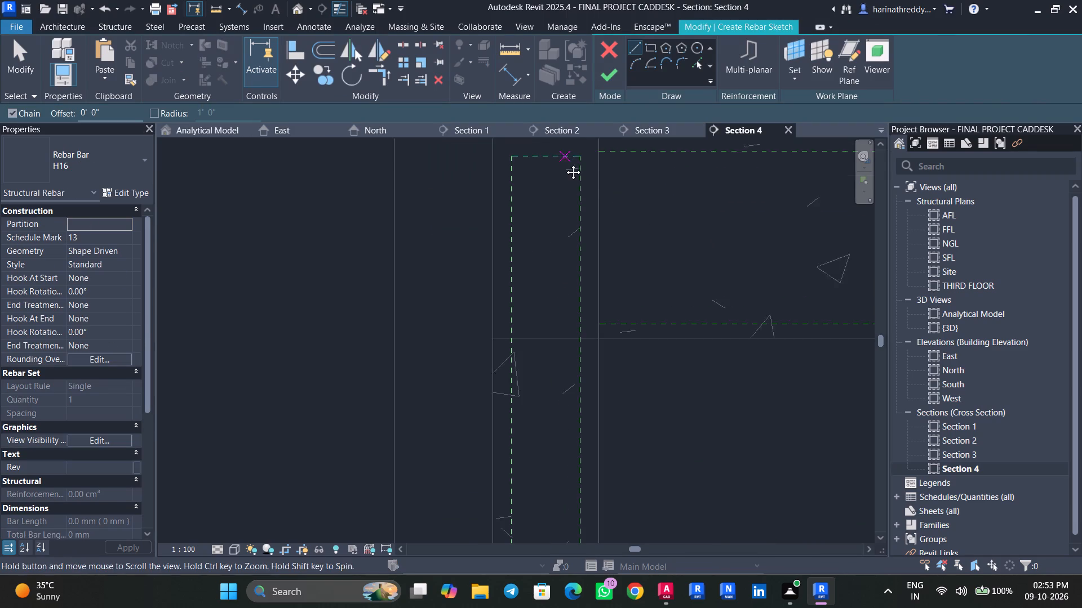
{"action": "middle_click_drag", "start_coordinate": [565, 164], "coordinate": [565, 212]}
{"action": "left_click", "coordinate": [567, 211]}
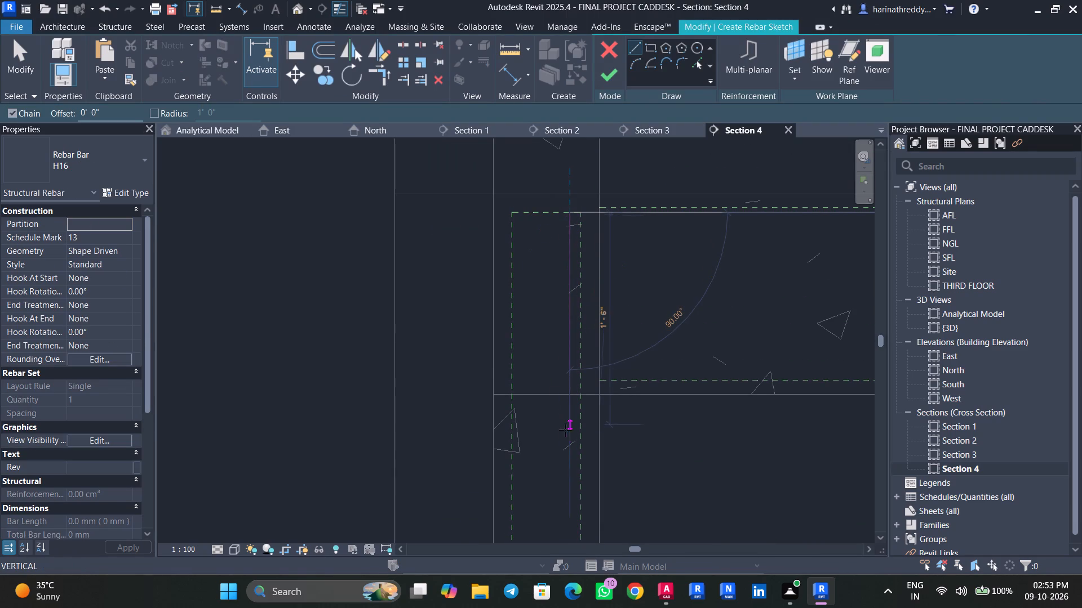
{"action": "middle_click_drag", "start_coordinate": [568, 444], "coordinate": [566, 229]}
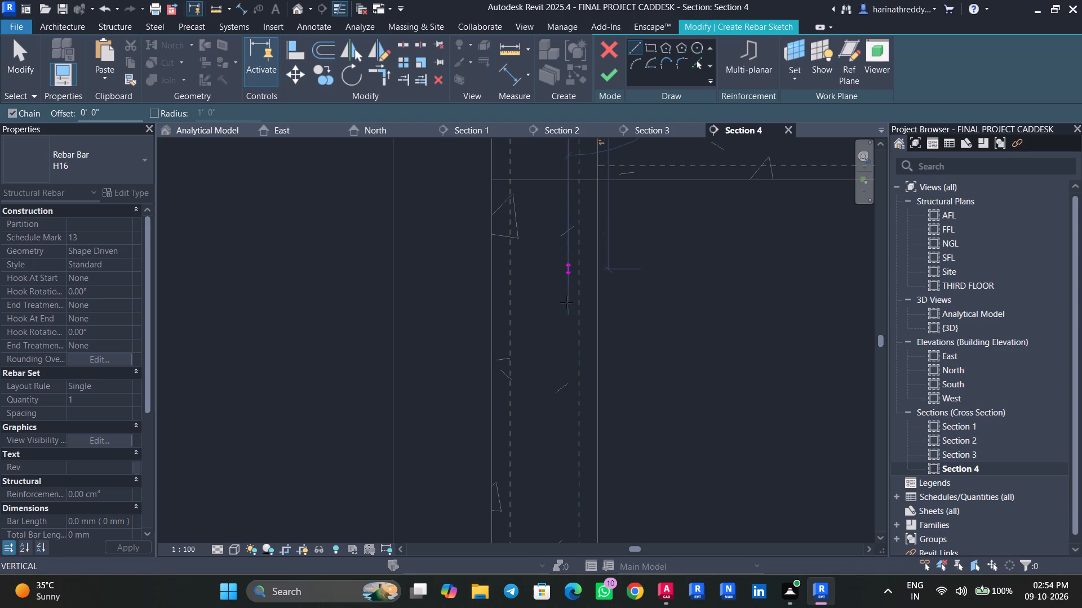
{"action": "middle_click_drag", "start_coordinate": [565, 360], "coordinate": [563, 136]}
{"action": "middle_click_drag", "start_coordinate": [571, 400], "coordinate": [561, 219]}
{"action": "scroll", "coordinate": [568, 391], "scroll_direction": "up", "scroll_amount": 2}
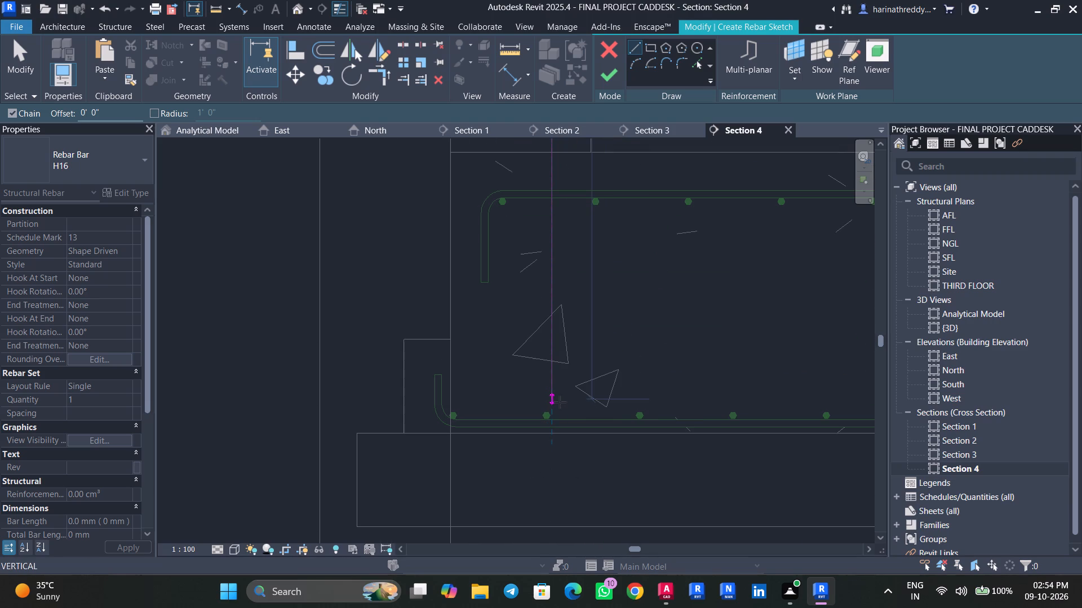
{"action": "left_click", "coordinate": [555, 400]}
Add a 1' 6" horizontal leg at the foot of the bar, running into the footing, and finish the rebar sketch.
{"action": "middle_click_drag", "start_coordinate": [721, 395], "coordinate": [511, 395]}
{"action": "scroll", "coordinate": [615, 403], "scroll_direction": "up", "scroll_amount": 2}
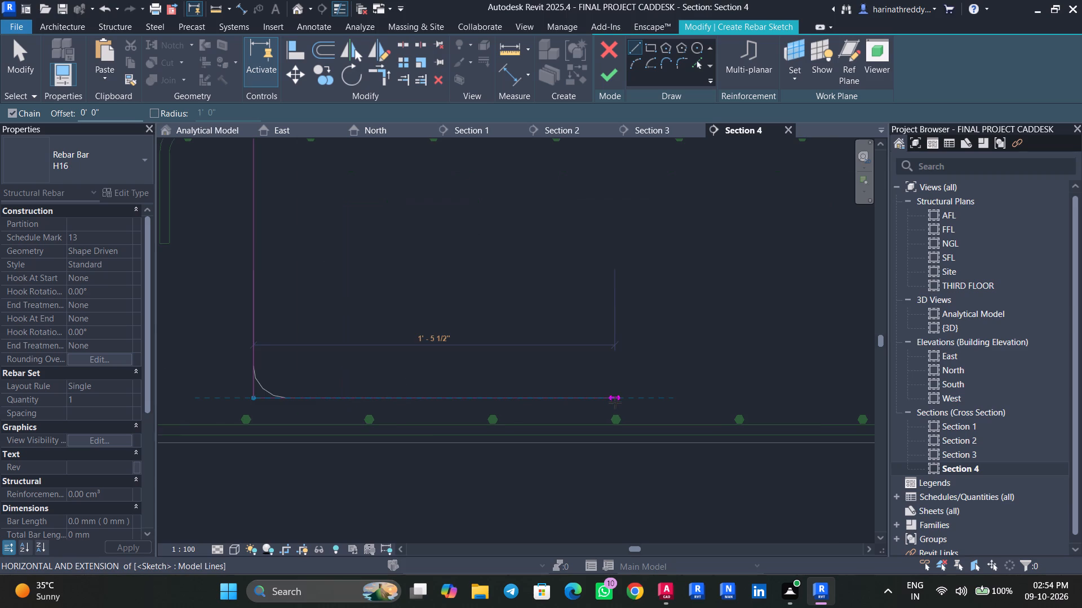
{"action": "type", "text": "1'"}
{"action": "type", "text": "6\""}
{"action": "key", "text": "Return"}
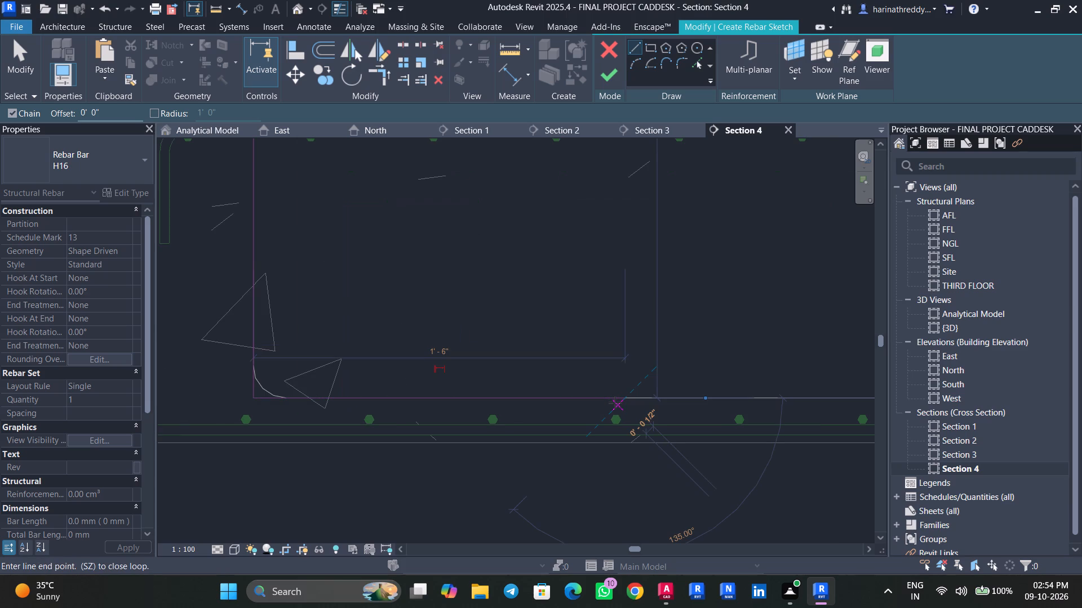
{"action": "key", "text": "Escape"}
{"action": "scroll", "coordinate": [549, 367], "scroll_direction": "down", "scroll_amount": 4}
{"action": "middle_click_drag", "start_coordinate": [480, 316], "coordinate": [509, 399]}
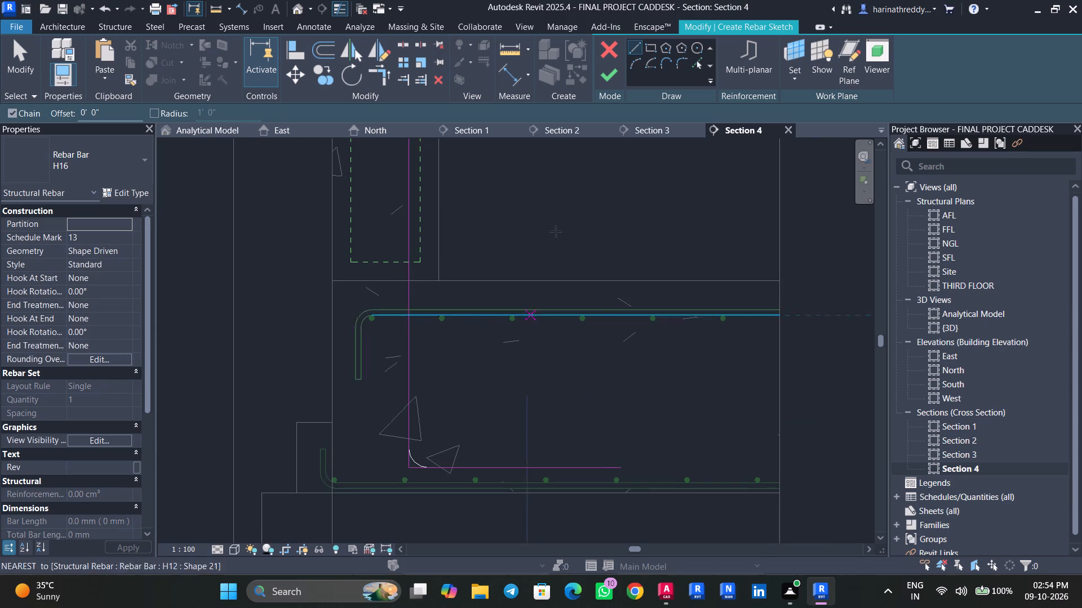
{"action": "left_click", "coordinate": [606, 74]}
{"action": "key", "text": "Escape"}
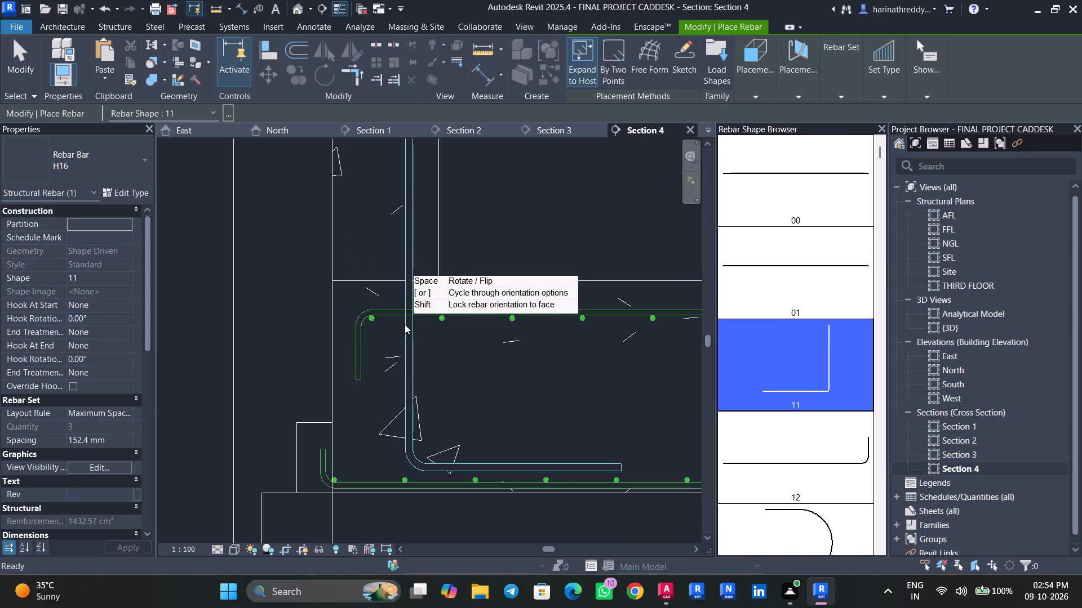
{"action": "key", "text": "Escape"}
Set the layout of the new L-shaped H16 bar to Fixed Number with a quantity of 2.
{"action": "left_click", "coordinate": [406, 354]}
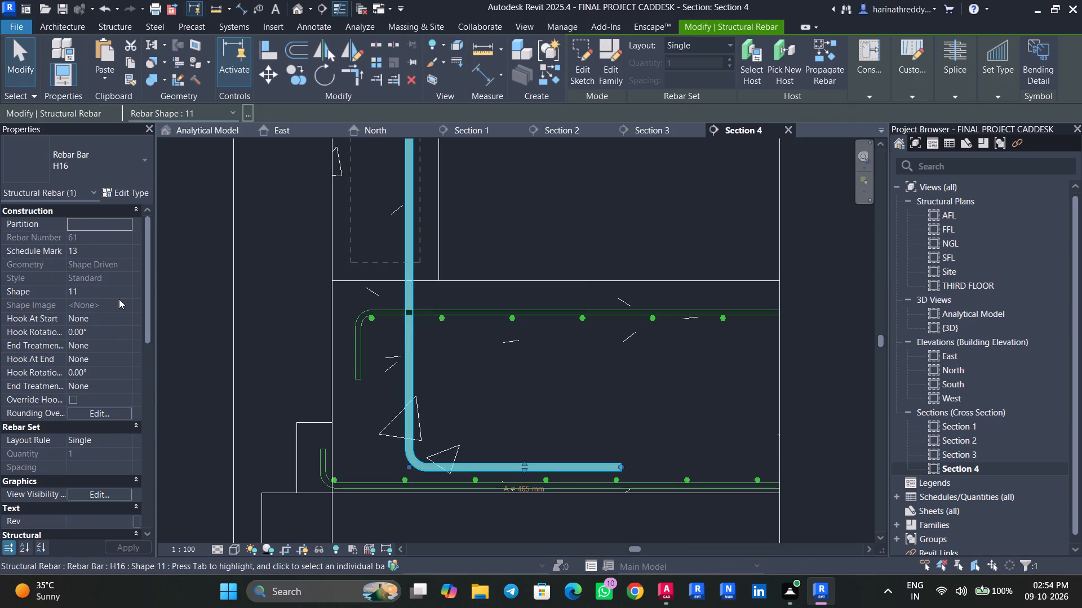
{"action": "left_click", "coordinate": [699, 41]}
{"action": "left_click", "coordinate": [698, 77]}
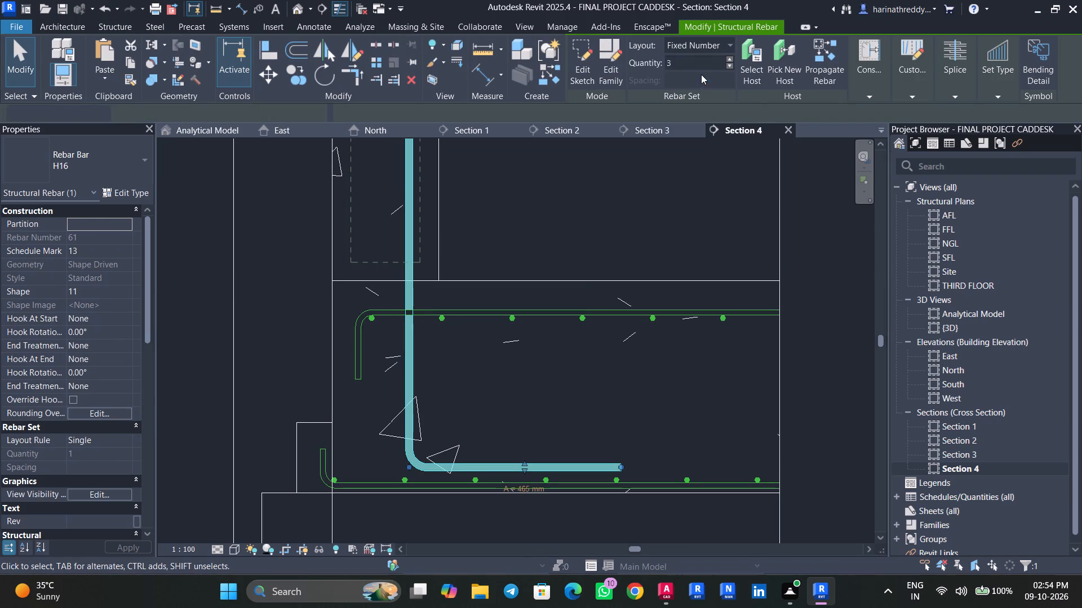
{"action": "left_click", "coordinate": [700, 66]}
{"action": "key", "text": "2"}
{"action": "key", "text": "Return"}
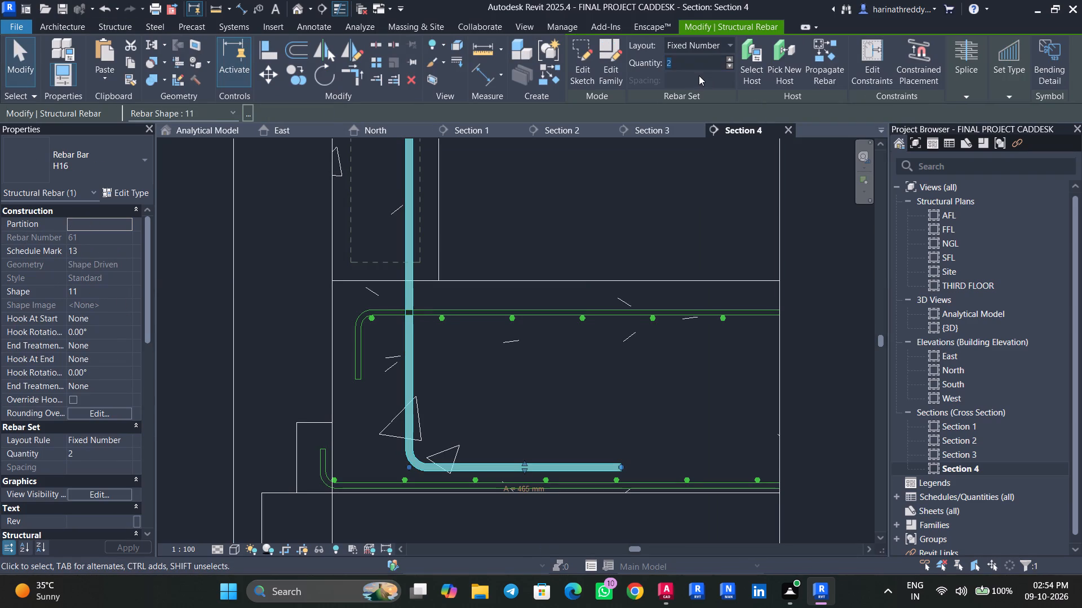
{"action": "key", "text": "Escape"}
{"action": "key", "text": "Escape"}
{"action": "key", "text": "Escape"}
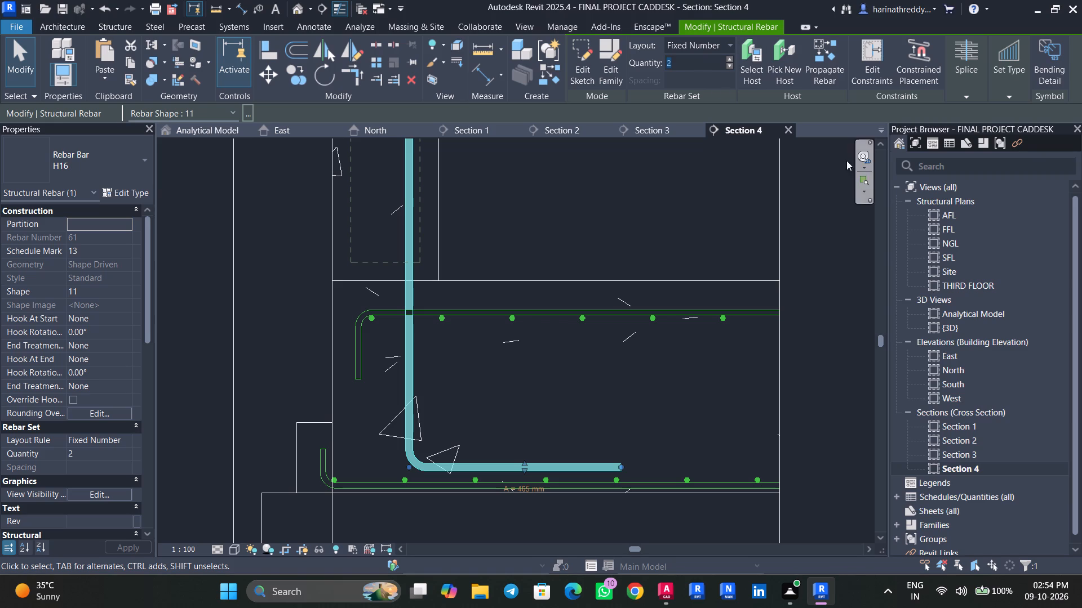
In the NGL structural plan, shift both H16 bars of the set slightly inward from the C4 column's cover lines.
{"action": "double_click", "coordinate": [956, 244]}
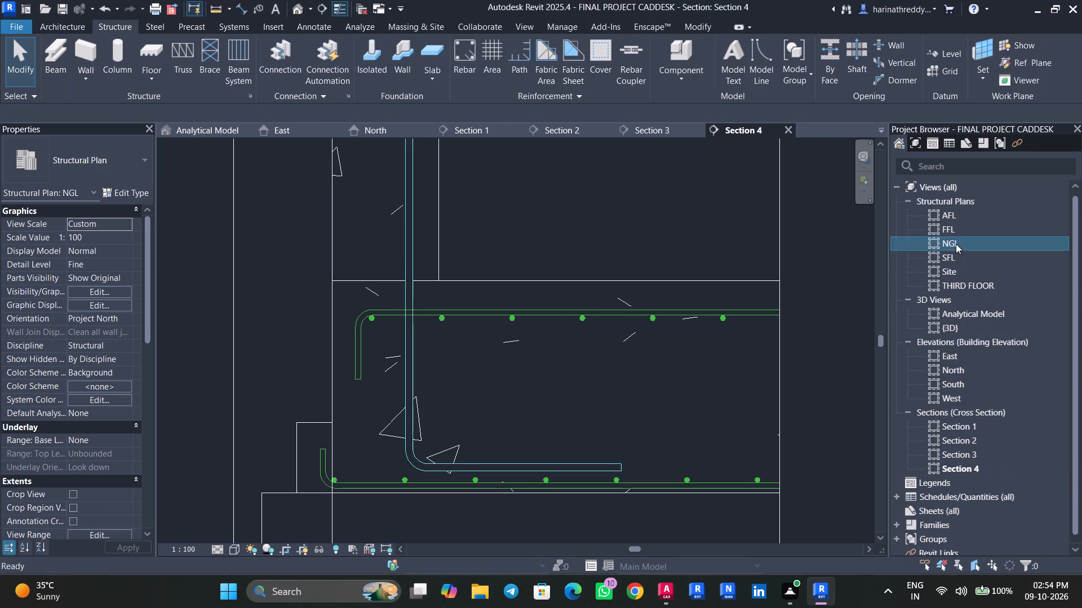
{"action": "scroll", "coordinate": [588, 386], "scroll_direction": "up", "scroll_amount": 7}
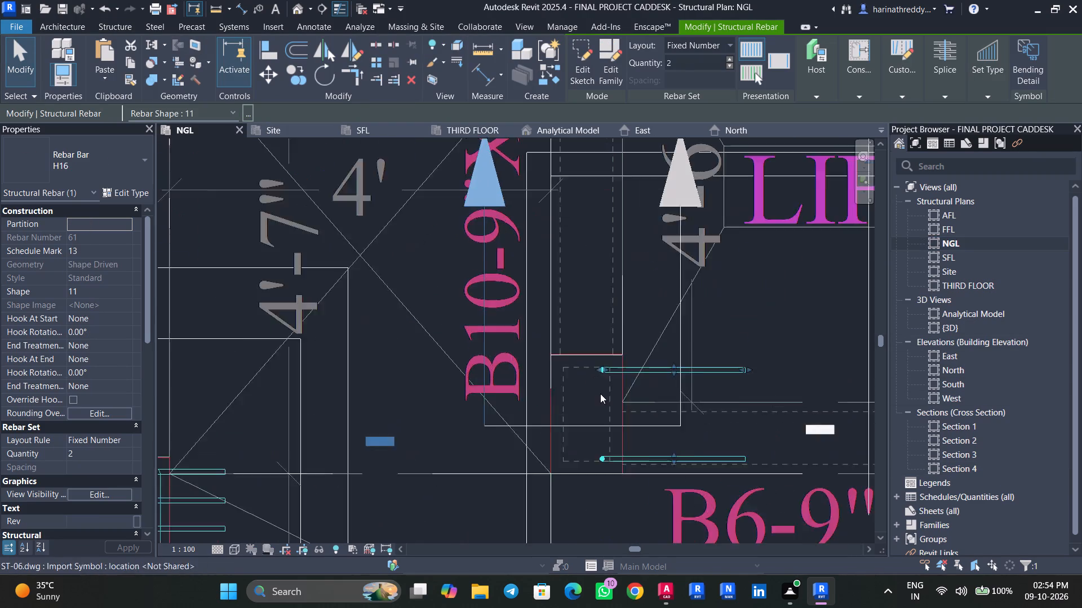
{"action": "scroll", "coordinate": [600, 394], "scroll_direction": "up", "scroll_amount": 3}
{"action": "middle_click_drag", "start_coordinate": [595, 381], "coordinate": [581, 337]}
{"action": "scroll", "coordinate": [703, 330], "scroll_direction": "up", "scroll_amount": 4}
{"action": "left_click", "coordinate": [760, 284]}
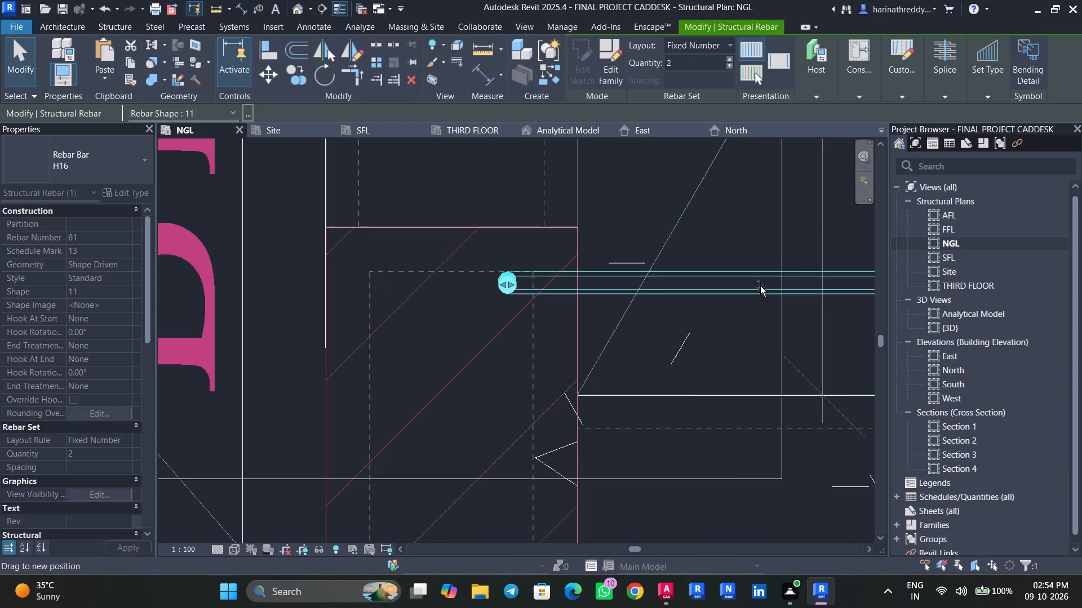
{"action": "middle_click_drag", "start_coordinate": [728, 338], "coordinate": [694, 215]}
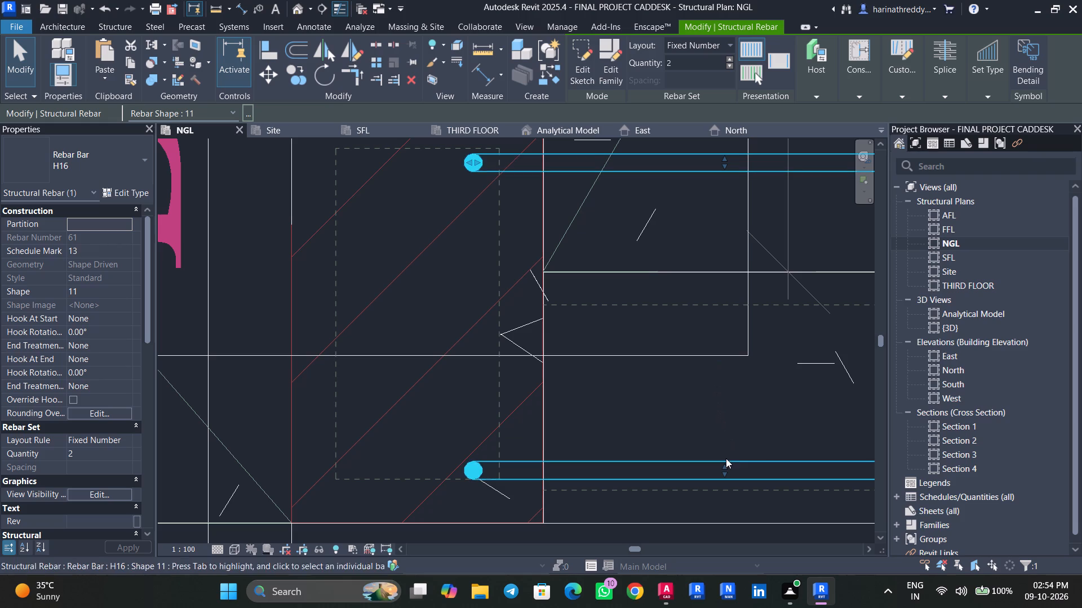
{"action": "left_click", "coordinate": [726, 458]}
{"action": "key", "text": "Escape"}
{"action": "key", "text": "Escape"}
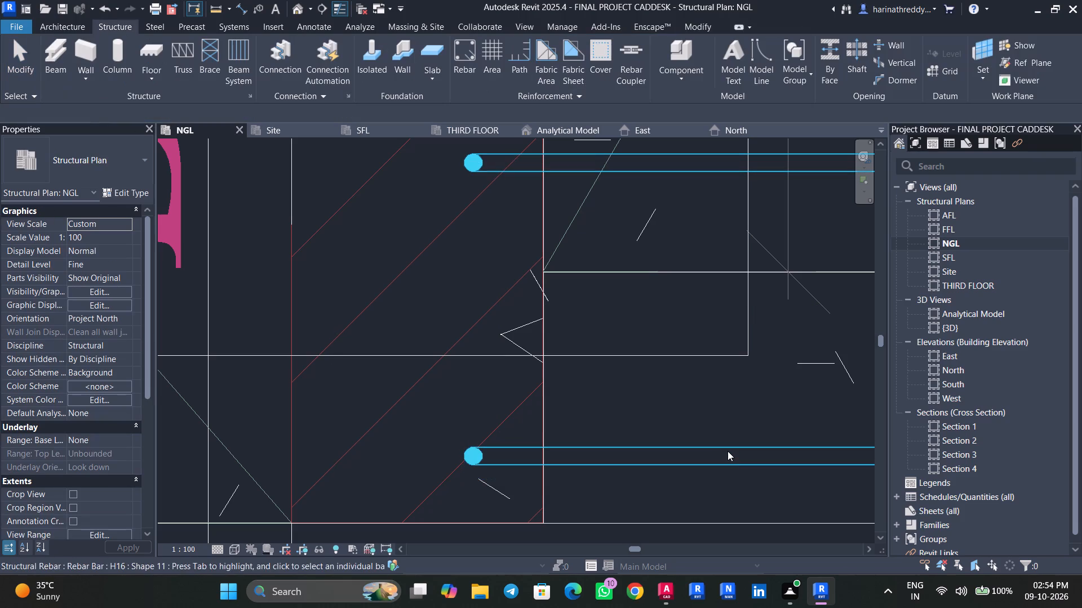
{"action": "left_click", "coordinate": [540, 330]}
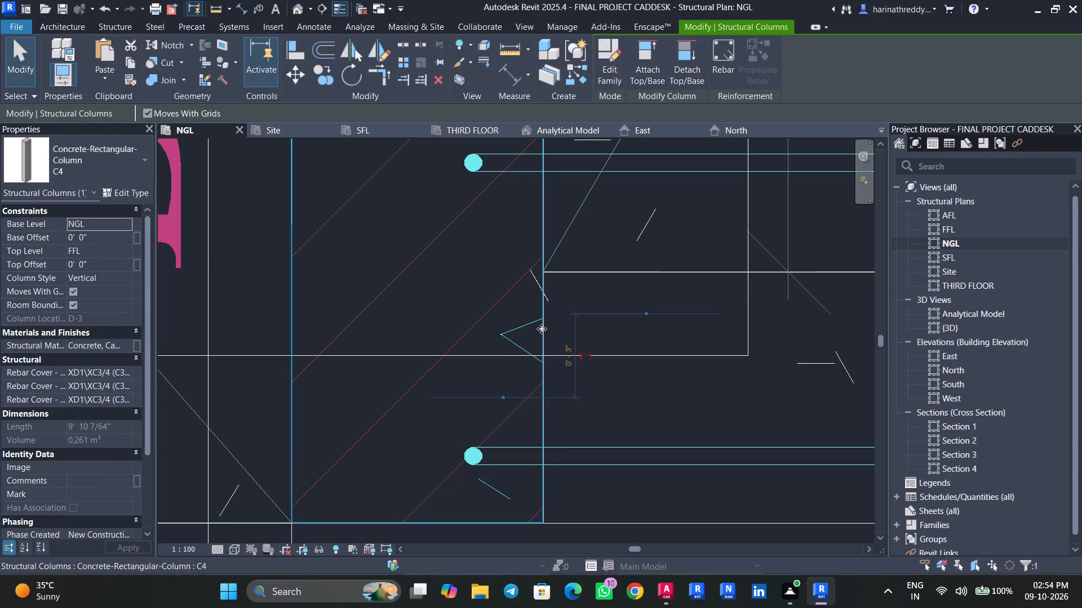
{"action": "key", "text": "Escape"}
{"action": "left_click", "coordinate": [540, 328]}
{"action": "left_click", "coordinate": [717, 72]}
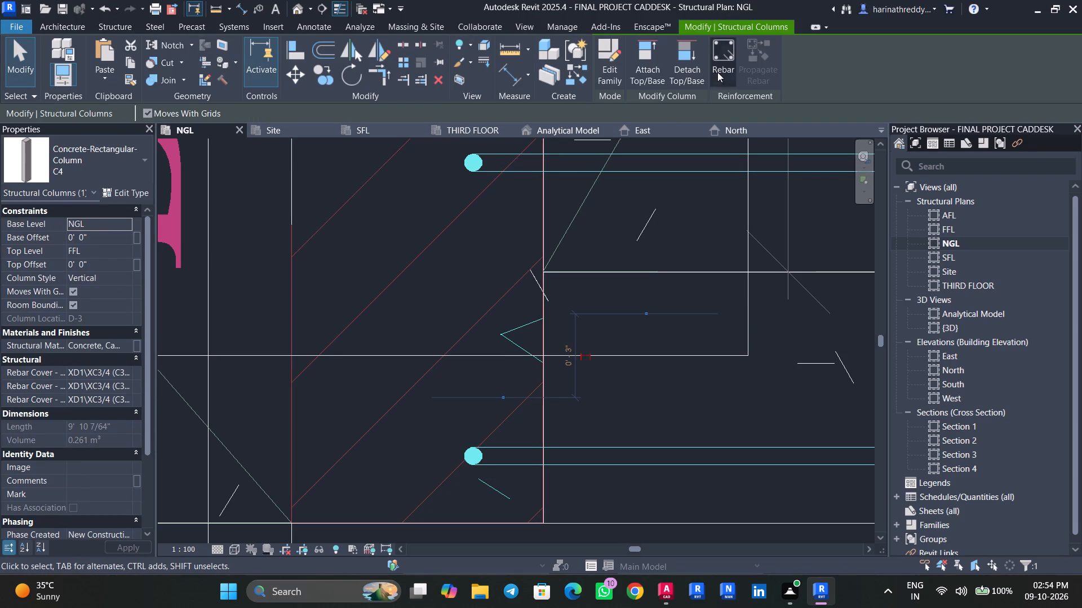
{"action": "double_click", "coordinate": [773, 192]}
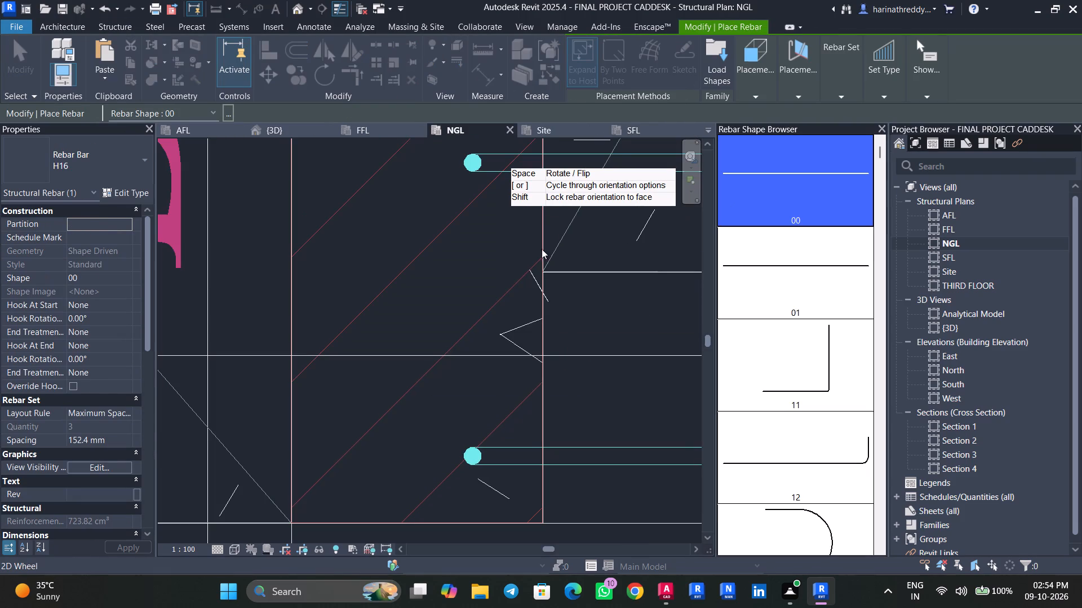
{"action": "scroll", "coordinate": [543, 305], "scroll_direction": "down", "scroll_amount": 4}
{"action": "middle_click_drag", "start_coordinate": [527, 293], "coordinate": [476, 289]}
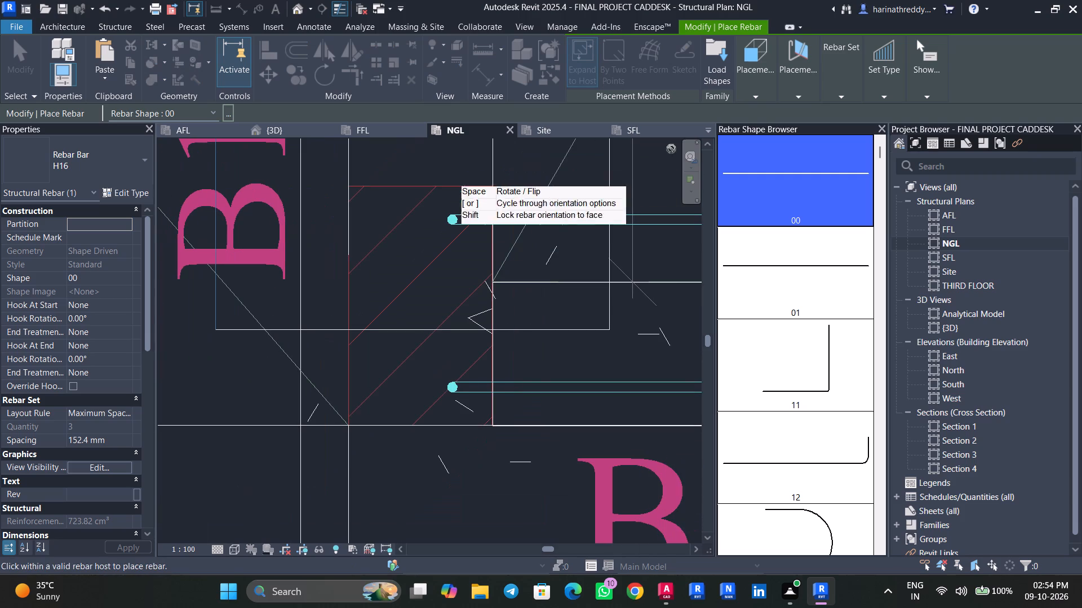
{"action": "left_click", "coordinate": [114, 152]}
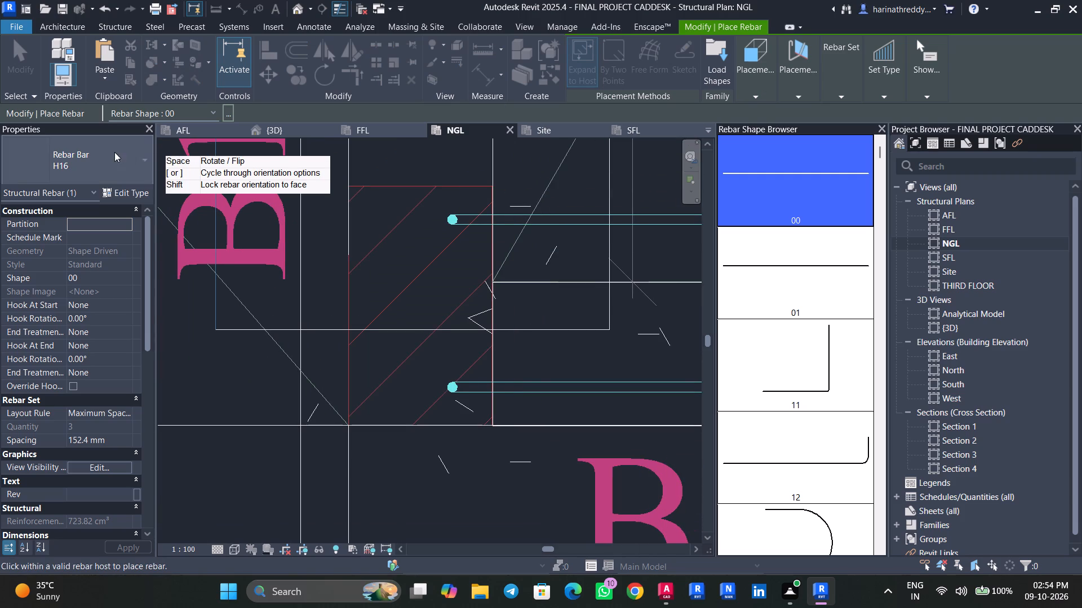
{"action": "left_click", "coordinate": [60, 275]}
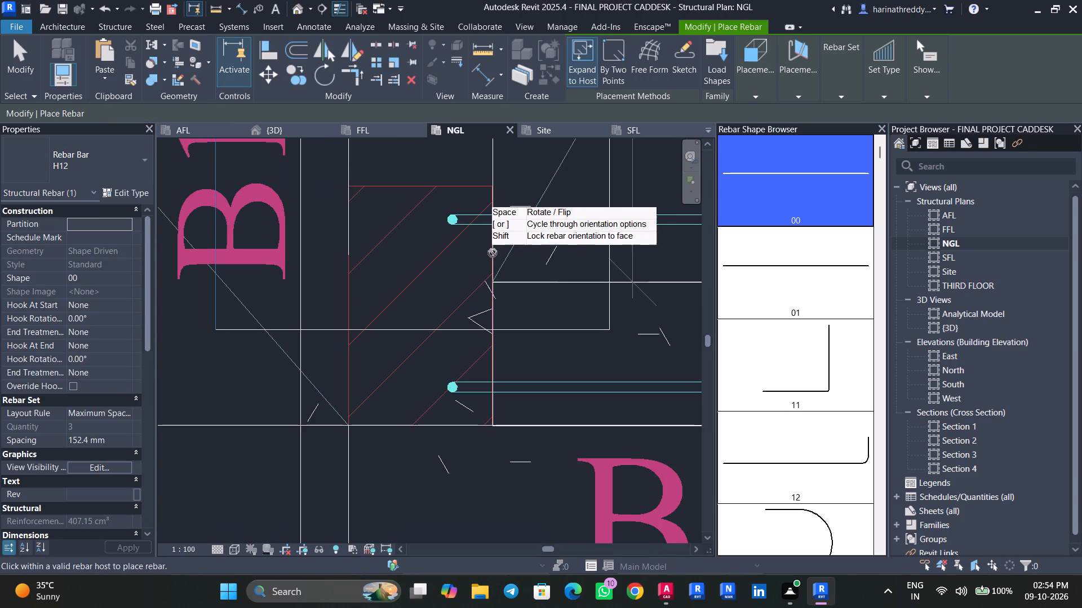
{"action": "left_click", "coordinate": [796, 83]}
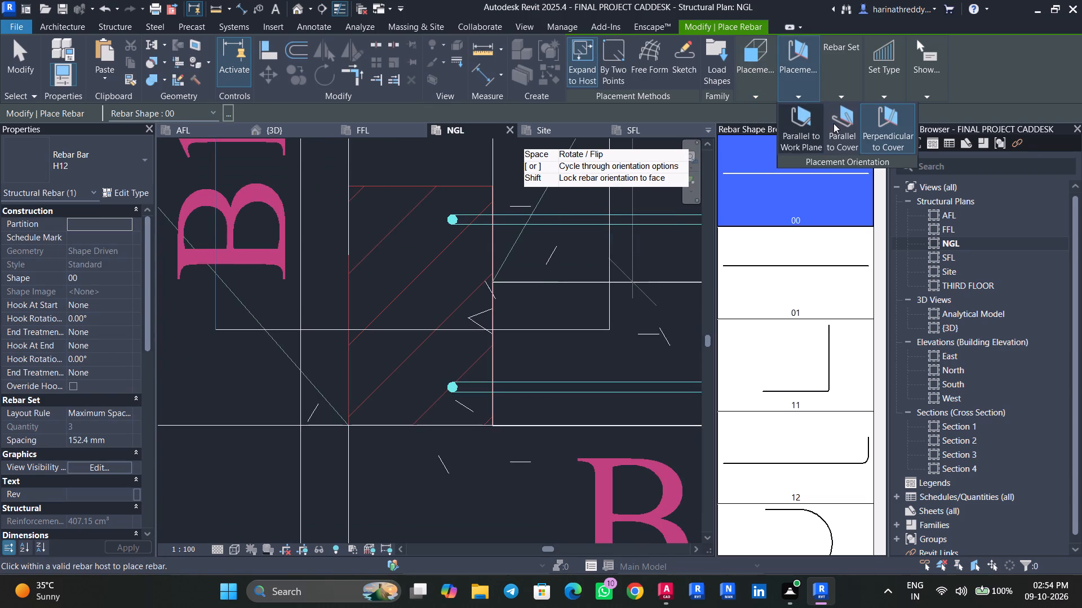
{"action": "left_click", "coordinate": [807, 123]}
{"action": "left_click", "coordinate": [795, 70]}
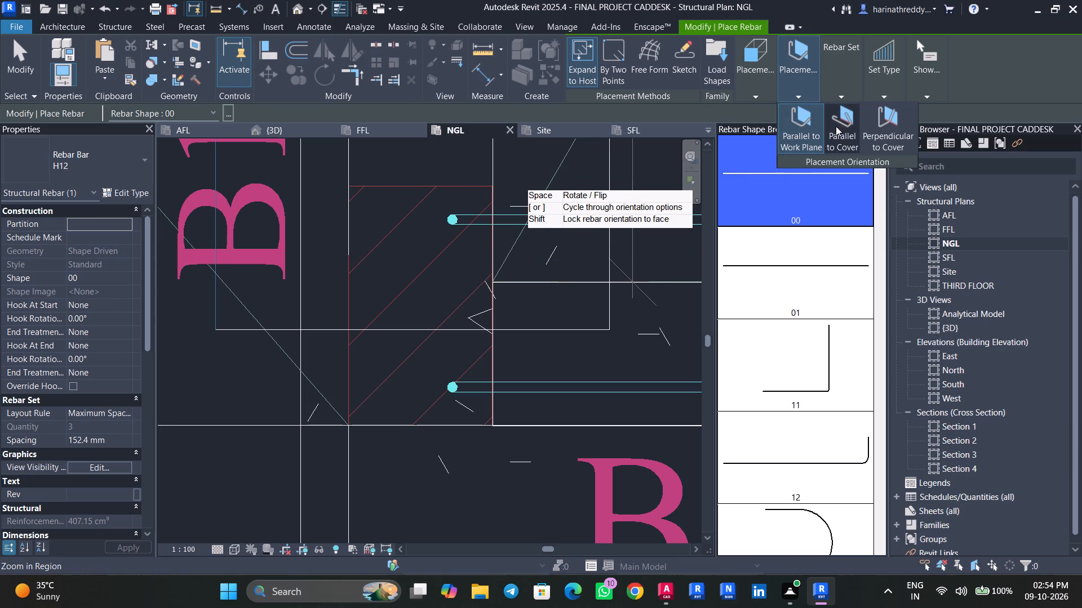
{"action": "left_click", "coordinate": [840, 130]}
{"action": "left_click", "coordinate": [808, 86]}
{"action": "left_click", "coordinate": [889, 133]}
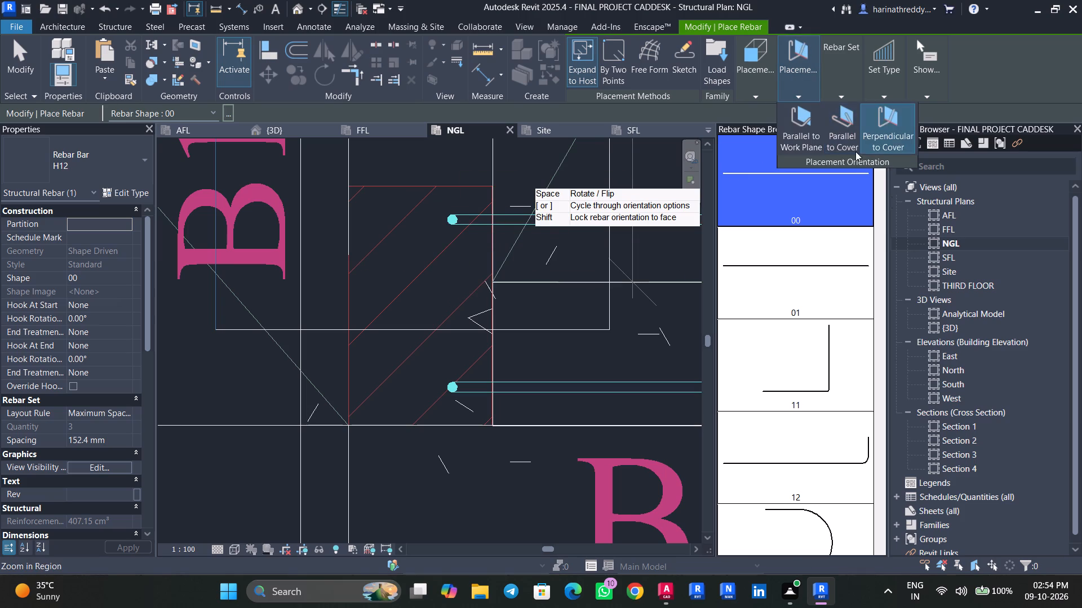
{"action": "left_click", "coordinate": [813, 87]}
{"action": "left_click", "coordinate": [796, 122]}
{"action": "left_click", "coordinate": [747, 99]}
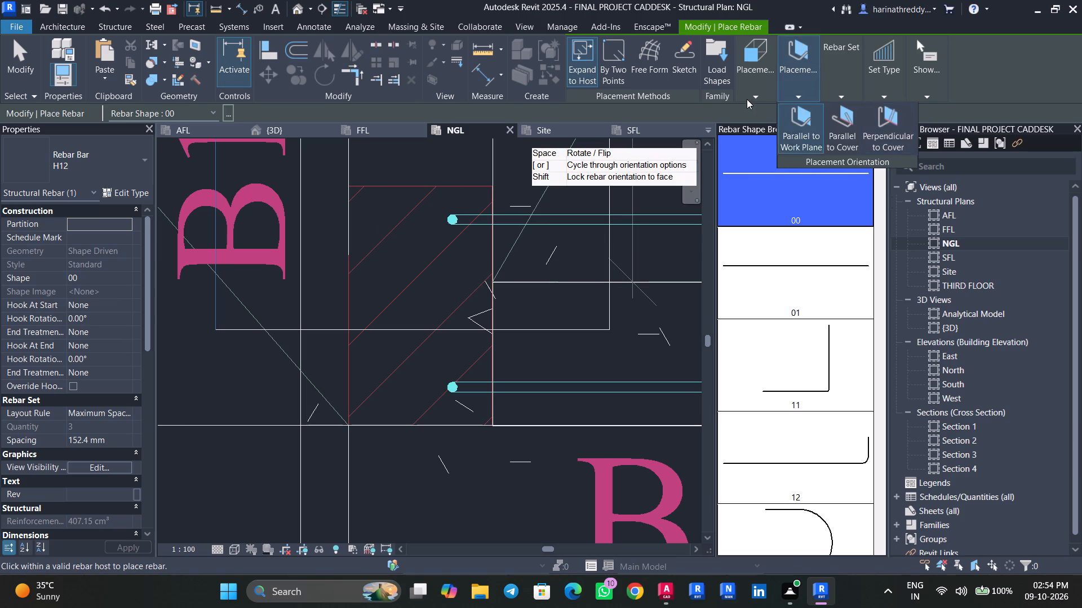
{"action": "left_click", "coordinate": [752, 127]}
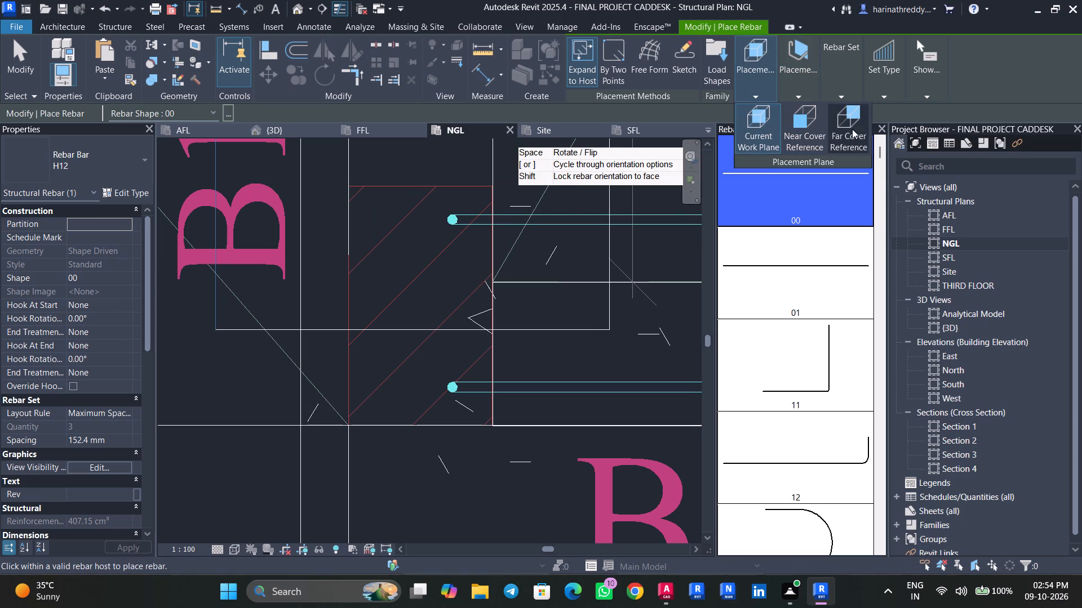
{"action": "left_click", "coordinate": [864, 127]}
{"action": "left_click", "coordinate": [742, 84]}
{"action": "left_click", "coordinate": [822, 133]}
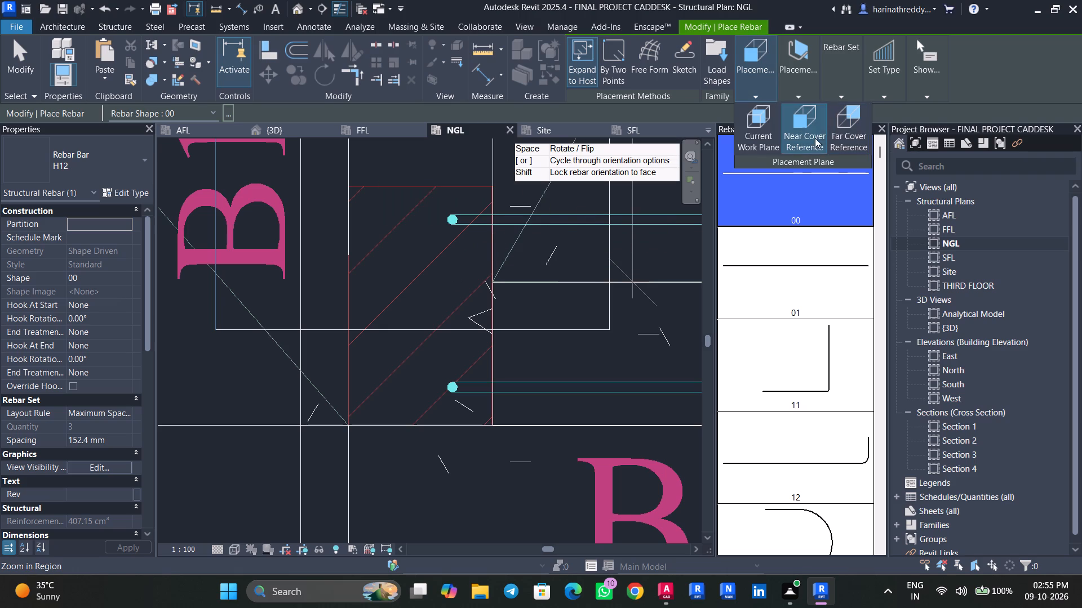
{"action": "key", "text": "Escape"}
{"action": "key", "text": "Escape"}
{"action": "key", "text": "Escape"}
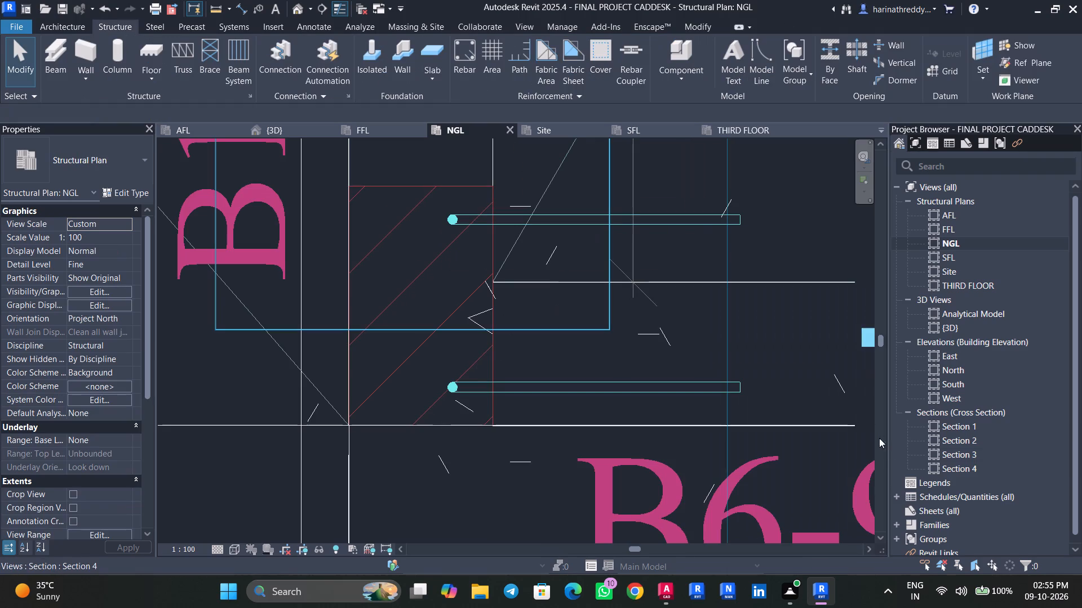
In Section 4, sketch an H12 bar's vertical segment in the C4 column, following the H16 bar from the top cover line into the footing.
{"action": "double_click", "coordinate": [970, 469]}
{"action": "scroll", "coordinate": [544, 251], "scroll_direction": "down", "scroll_amount": 4}
{"action": "middle_click_drag", "start_coordinate": [540, 275], "coordinate": [577, 401]}
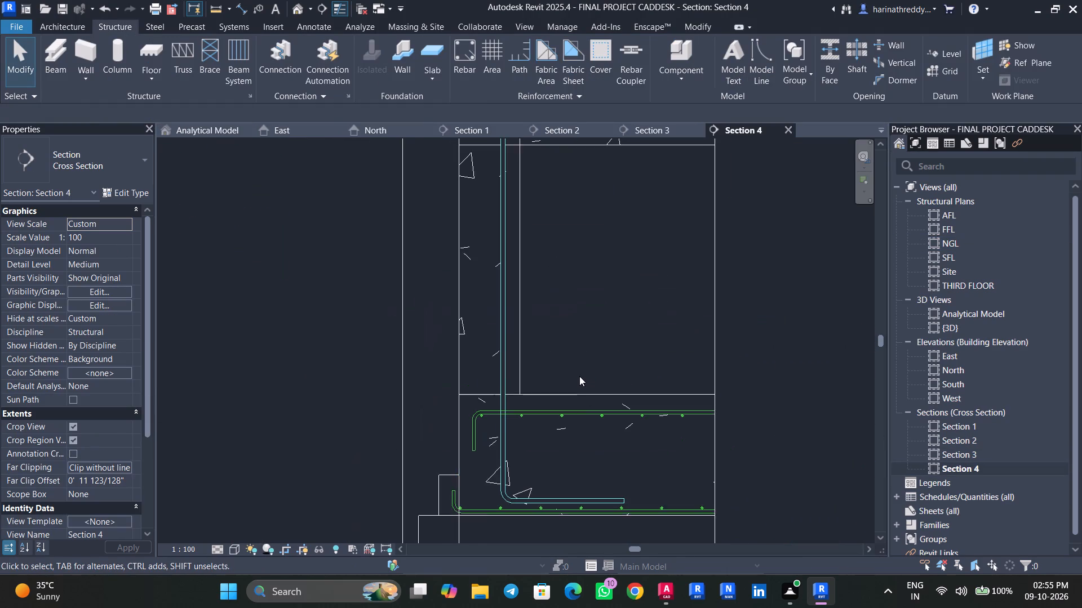
{"action": "scroll", "coordinate": [577, 375], "scroll_direction": "down", "scroll_amount": 4}
{"action": "left_click", "coordinate": [546, 285]}
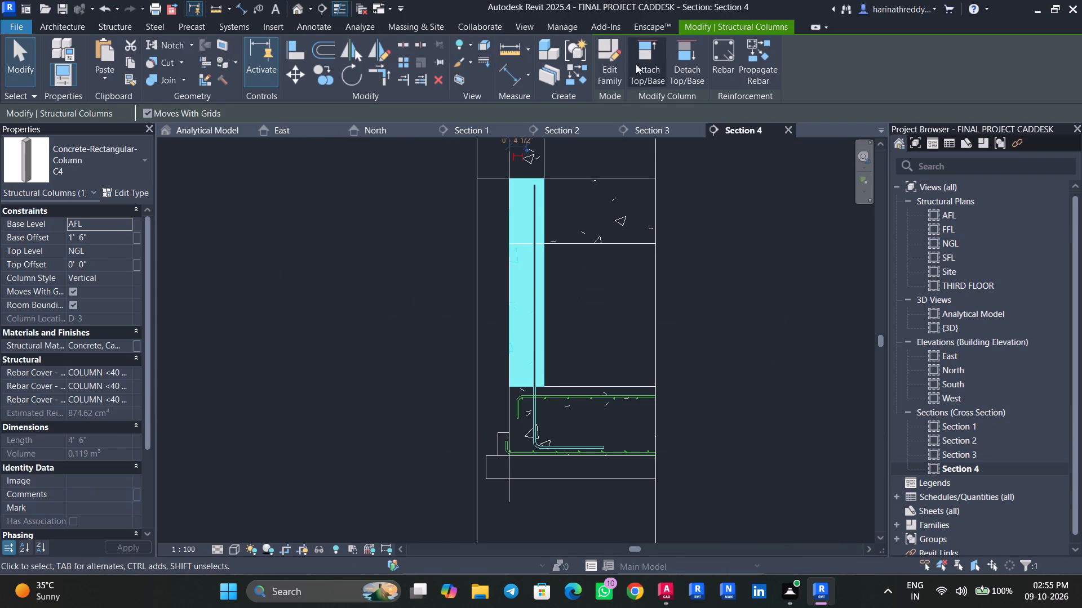
{"action": "left_click", "coordinate": [732, 68]}
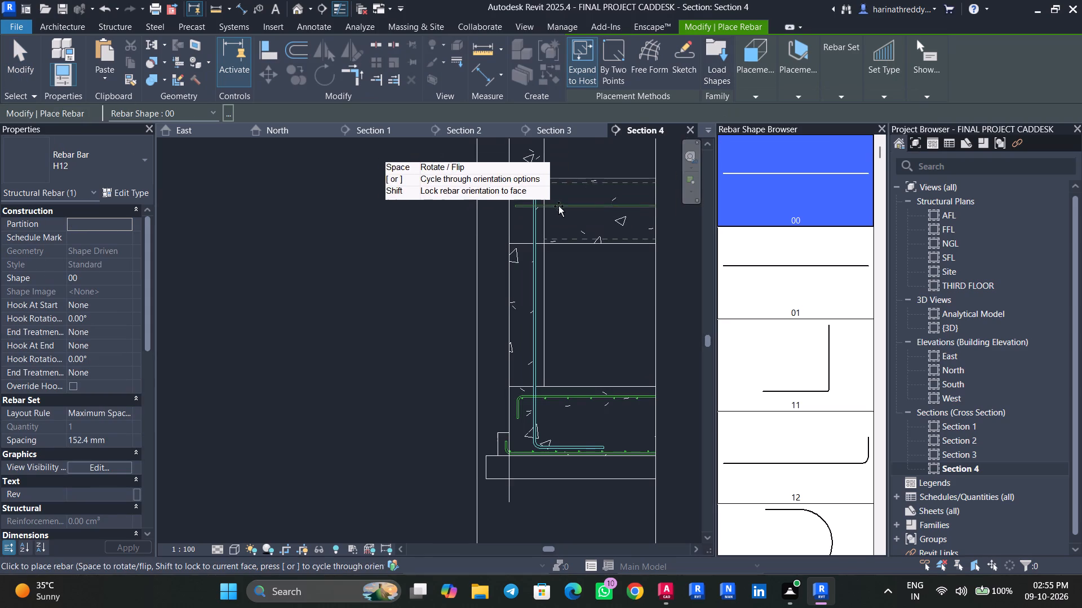
{"action": "left_click", "coordinate": [681, 73]}
{"action": "scroll", "coordinate": [558, 250], "scroll_direction": "up", "scroll_amount": 5}
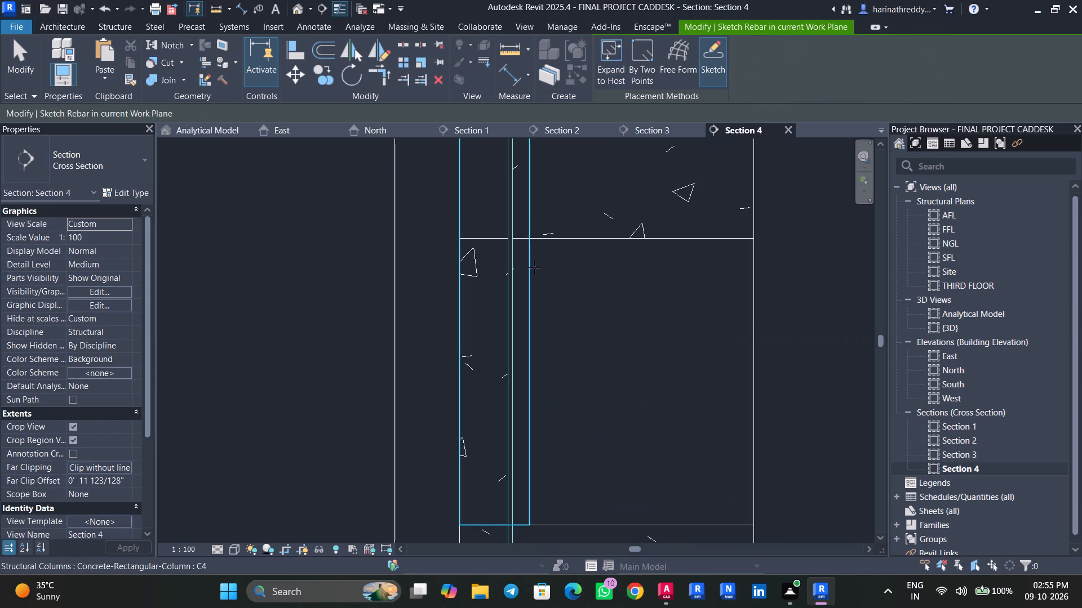
{"action": "left_click", "coordinate": [534, 267]}
{"action": "middle_click_drag", "start_coordinate": [533, 235], "coordinate": [554, 310]}
{"action": "scroll", "coordinate": [532, 215], "scroll_direction": "up", "scroll_amount": 7}
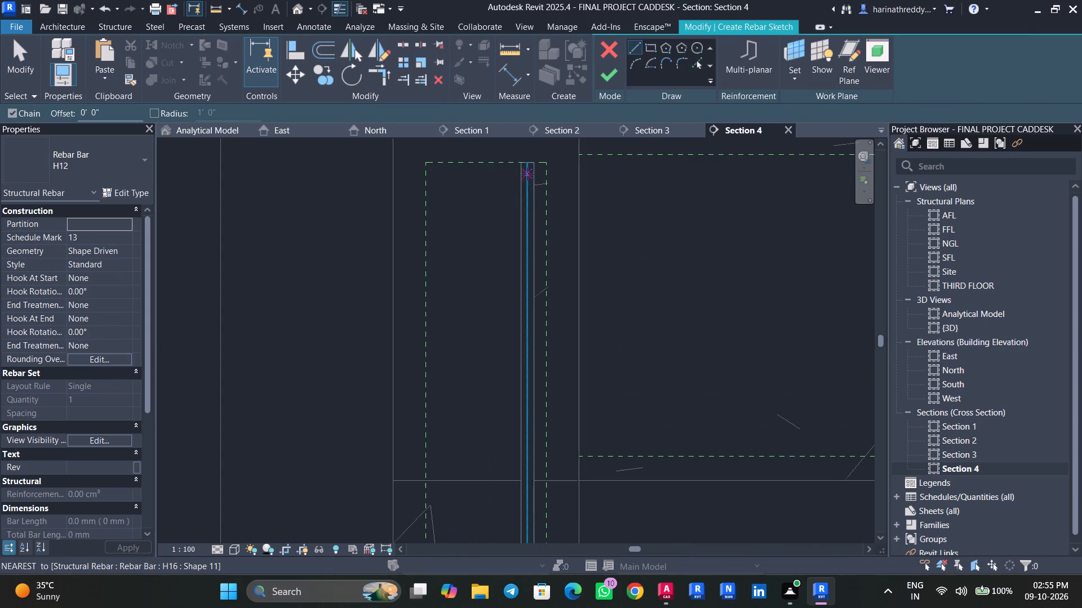
{"action": "left_click", "coordinate": [527, 163]}
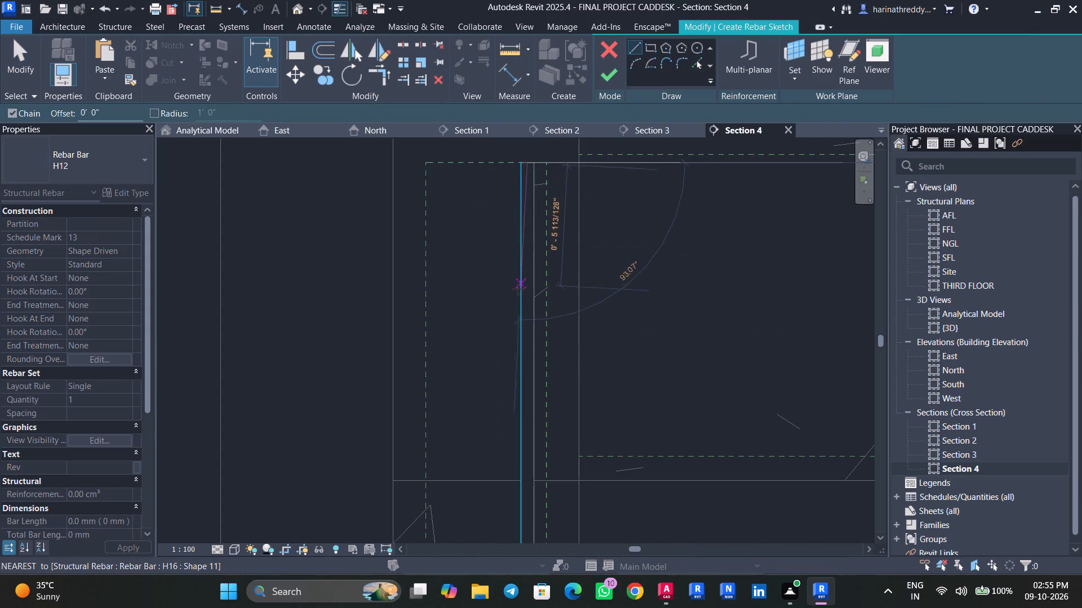
{"action": "middle_click_drag", "start_coordinate": [528, 404], "coordinate": [527, 134]}
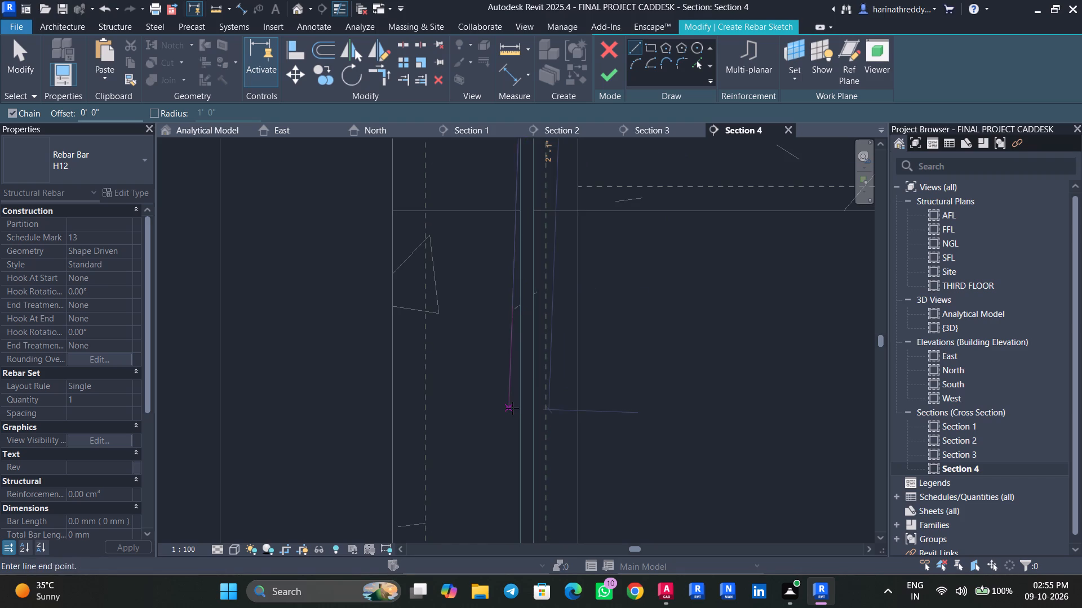
{"action": "middle_click_drag", "start_coordinate": [533, 424], "coordinate": [513, 109]}
{"action": "middle_click_drag", "start_coordinate": [517, 401], "coordinate": [527, 14]}
{"action": "middle_click_drag", "start_coordinate": [519, 329], "coordinate": [517, 244]}
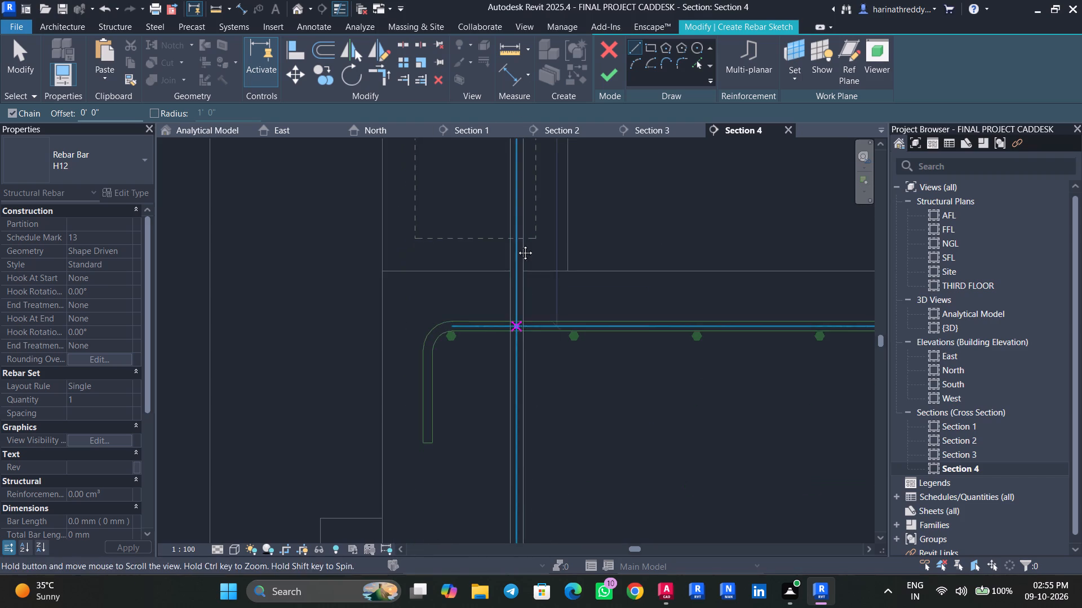
{"action": "middle_click_drag", "start_coordinate": [517, 244], "coordinate": [517, 146]}
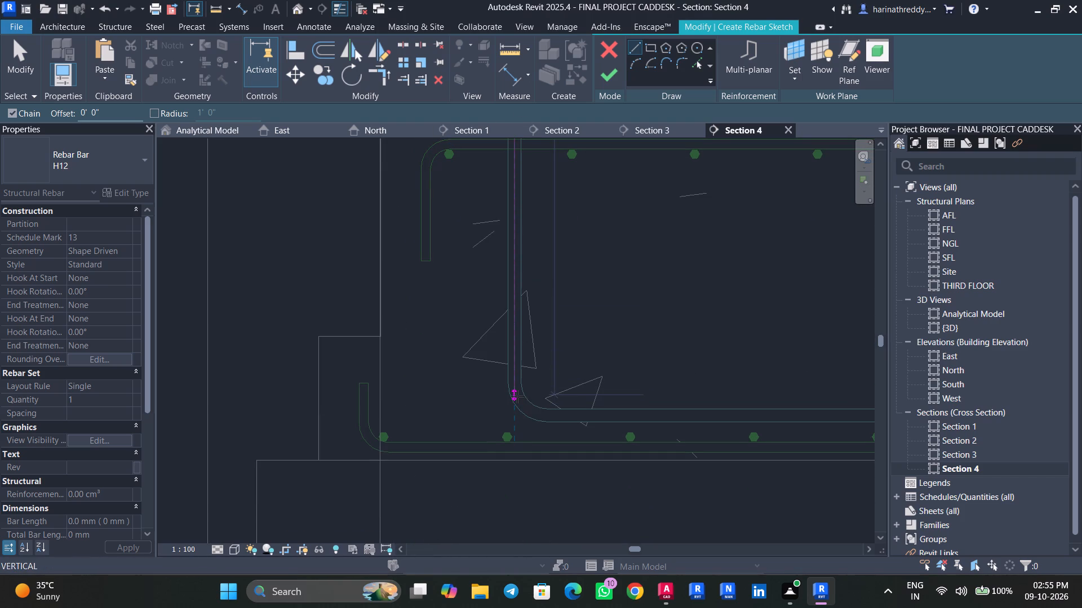
{"action": "left_click", "coordinate": [519, 411]}
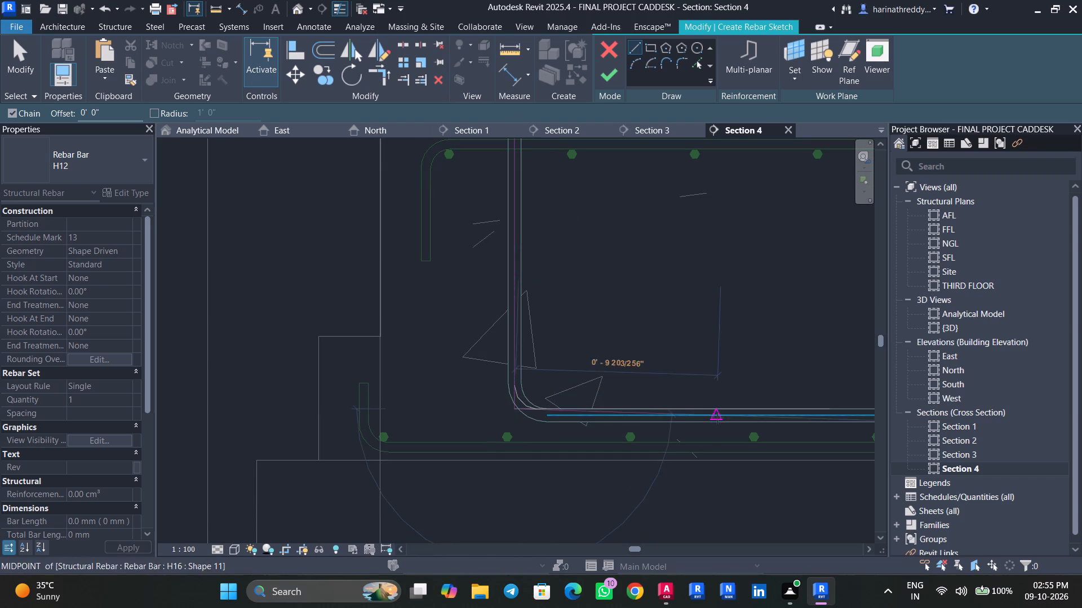
Add a horizontal leg of about 1' 6" at the H12 bar's foot, ending level with the H16 bar's leg, and finish the sketch.
{"action": "middle_click_drag", "start_coordinate": [713, 417], "coordinate": [398, 383]}
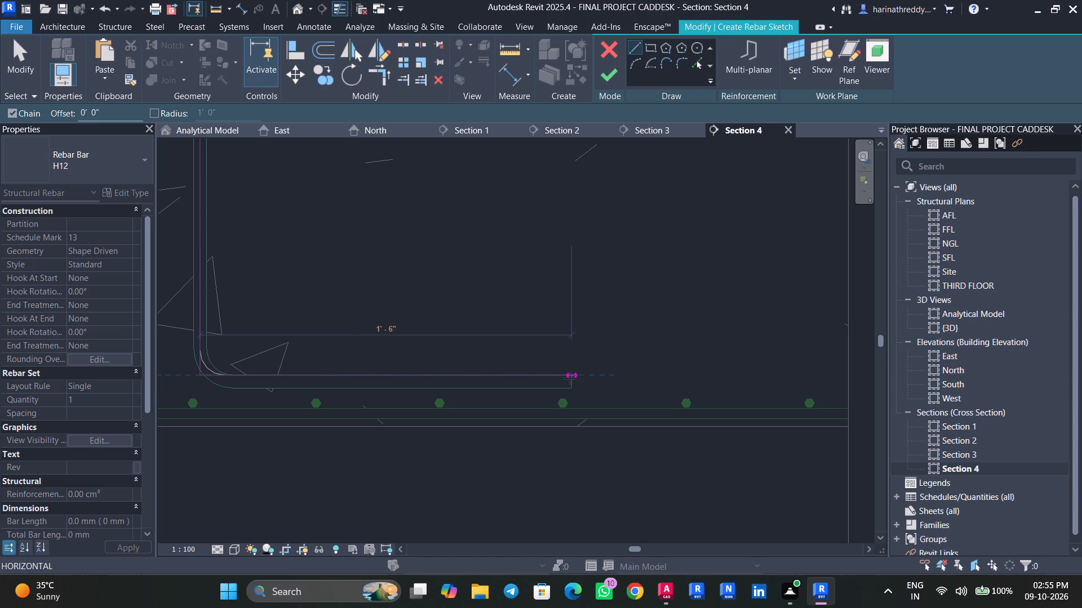
{"action": "scroll", "coordinate": [570, 378], "scroll_direction": "up", "scroll_amount": 10}
{"action": "left_click", "coordinate": [575, 371]}
{"action": "key", "text": "Escape"}
{"action": "key", "text": "Escape"}
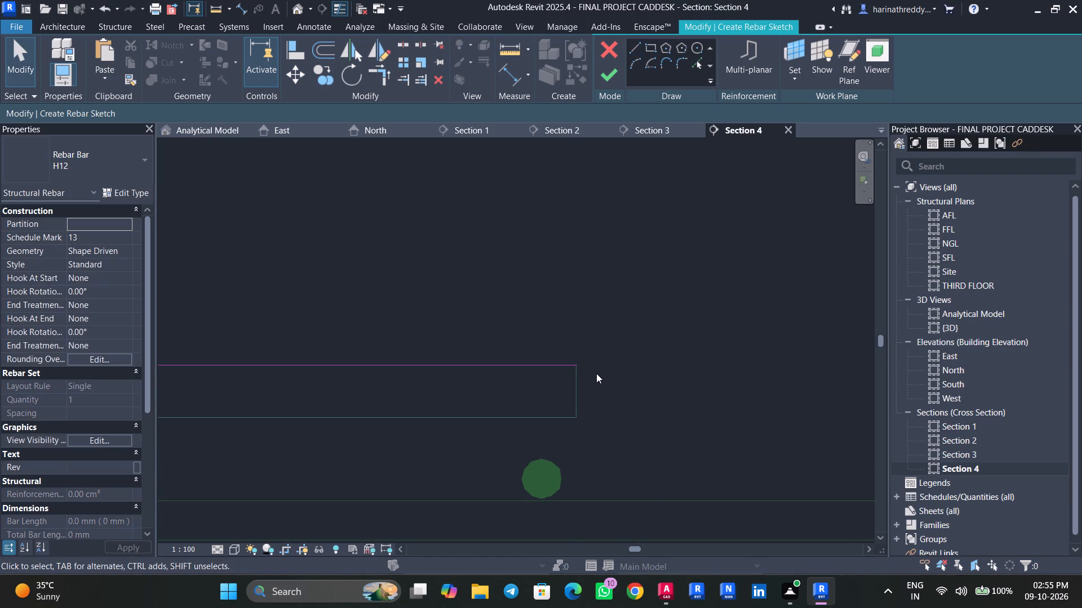
{"action": "scroll", "coordinate": [596, 373], "scroll_direction": "down", "scroll_amount": 15}
{"action": "scroll", "coordinate": [596, 372], "scroll_direction": "up", "scroll_amount": 1}
{"action": "scroll", "coordinate": [596, 372], "scroll_direction": "down", "scroll_amount": 1}
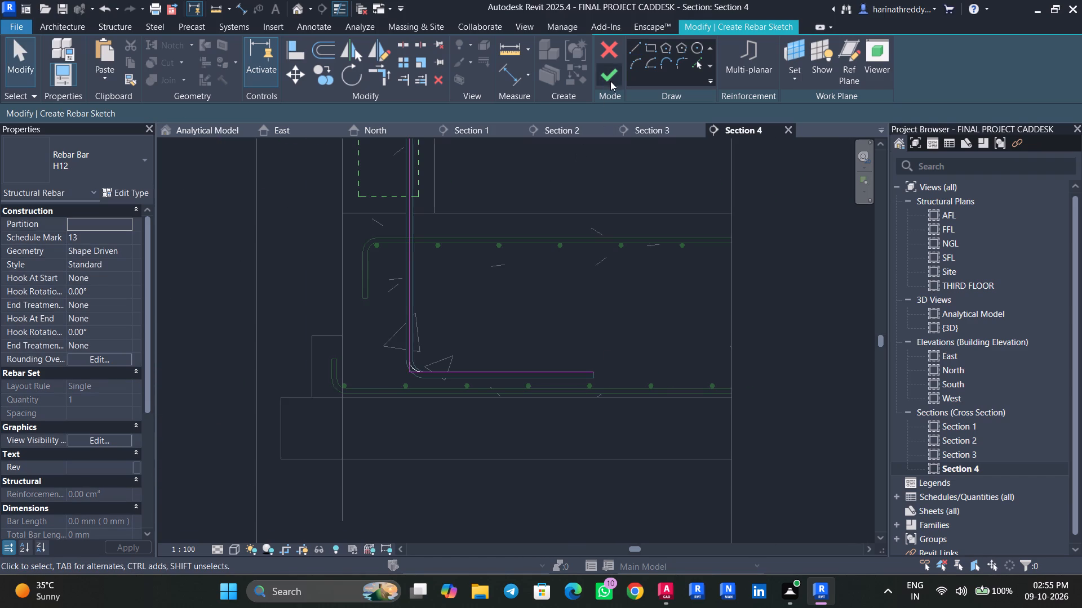
{"action": "left_click", "coordinate": [611, 78]}
{"action": "key", "text": "Escape"}
{"action": "key", "text": "Escape"}
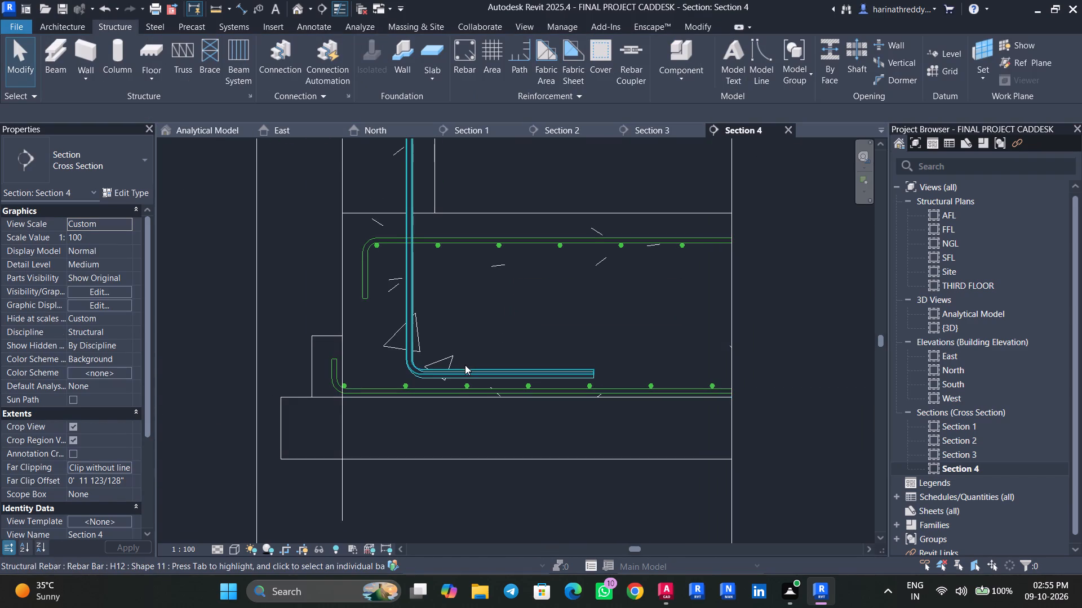
Set the layout of the new L-shaped H12 bar to Fixed Number with a quantity of 2.
{"action": "left_click", "coordinate": [465, 365]}
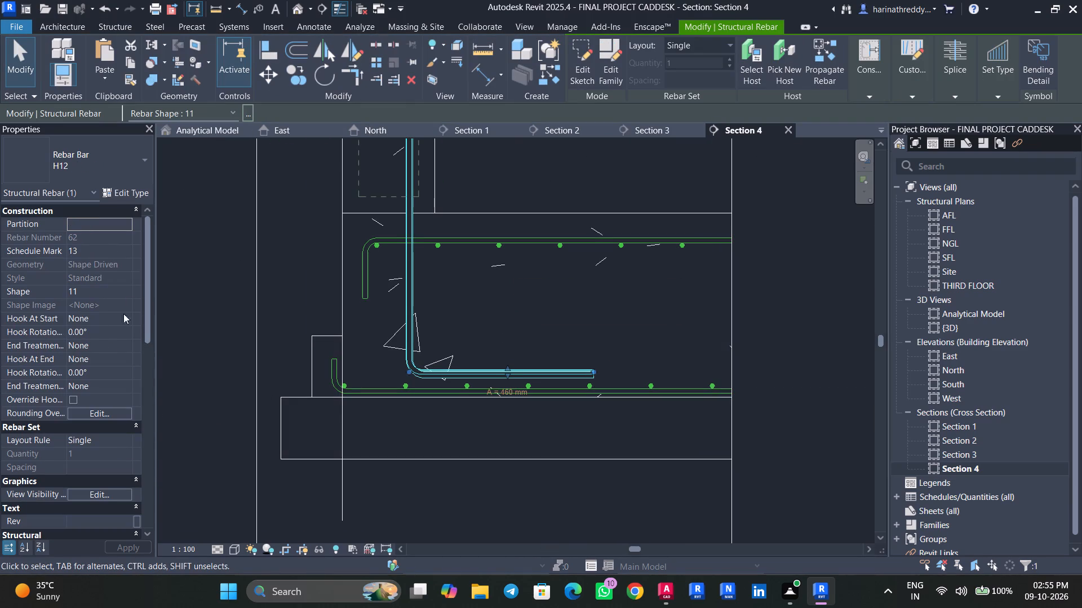
{"action": "left_click", "coordinate": [132, 435]}
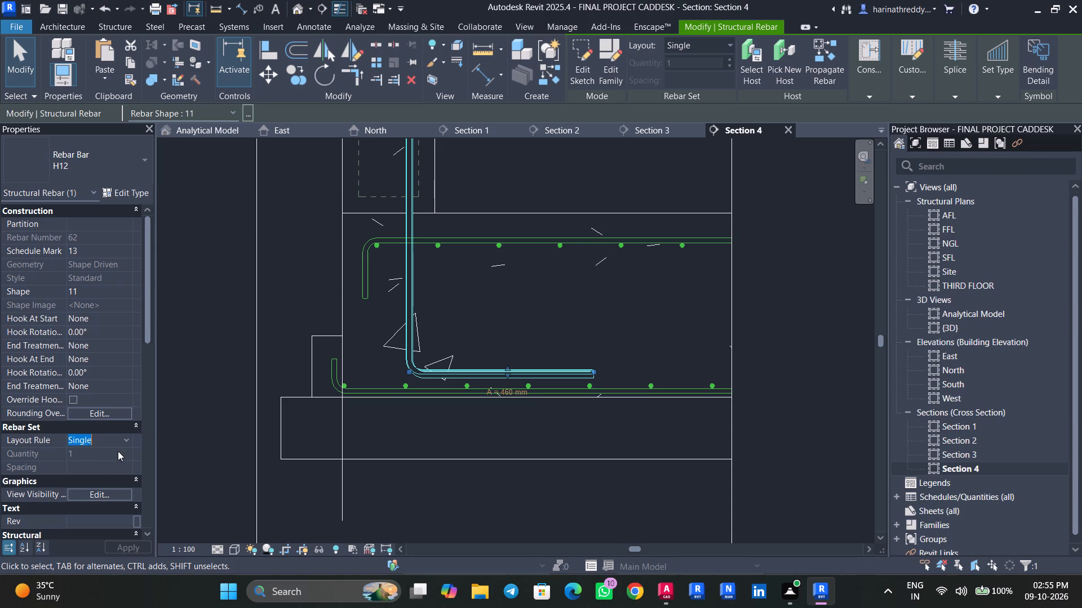
{"action": "left_click", "coordinate": [126, 433]}
{"action": "left_click", "coordinate": [125, 433]}
{"action": "left_click", "coordinate": [123, 440]}
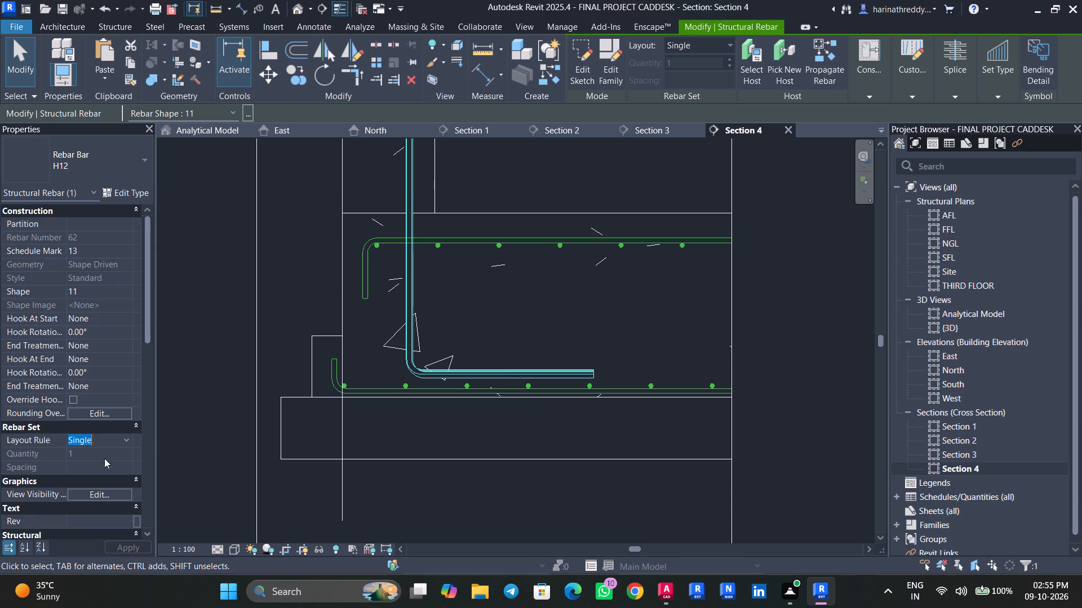
{"action": "left_click", "coordinate": [104, 464]}
{"action": "left_click", "coordinate": [108, 454]}
{"action": "type", "text": "2."}
{"action": "key", "text": "Return"}
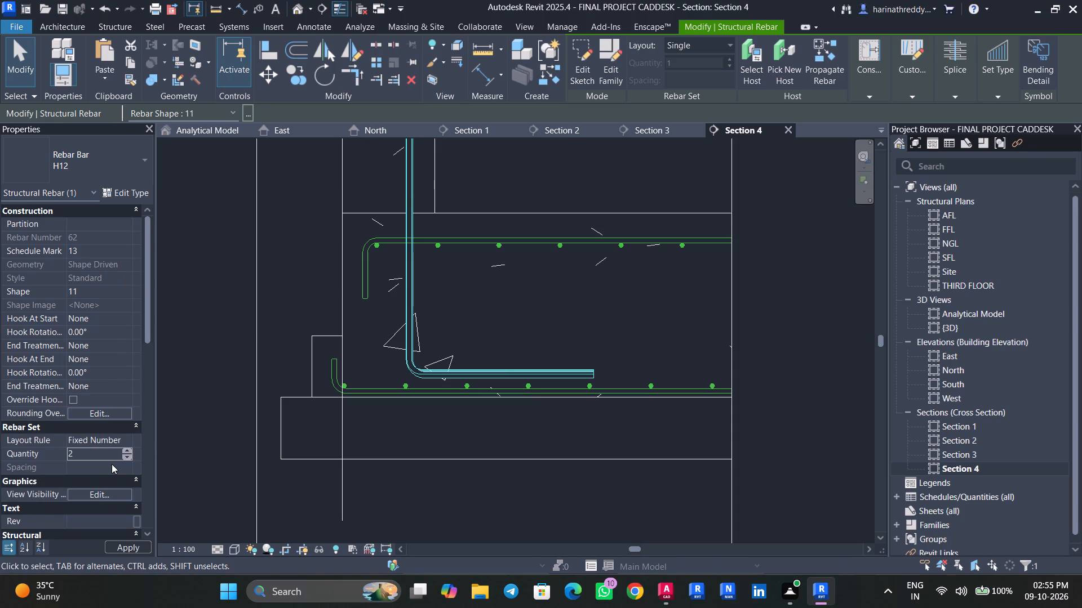
{"action": "key", "text": "Escape"}
{"action": "key", "text": "Escape"}
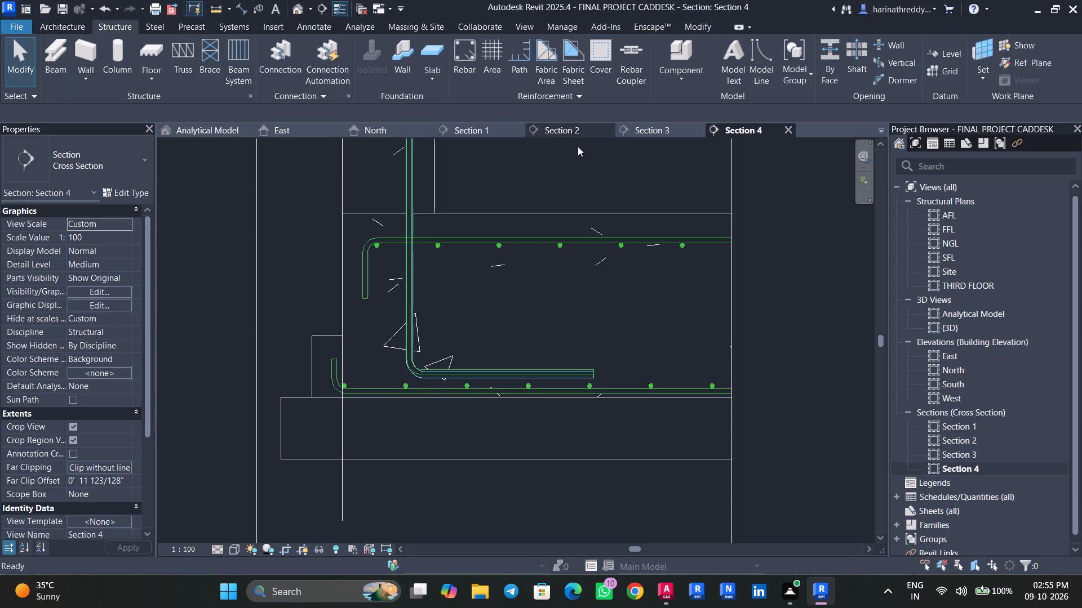
In the NGL structural plan, move both H12 bars of the set inward so they sit between the two H16 bars.
{"action": "double_click", "coordinate": [960, 243]}
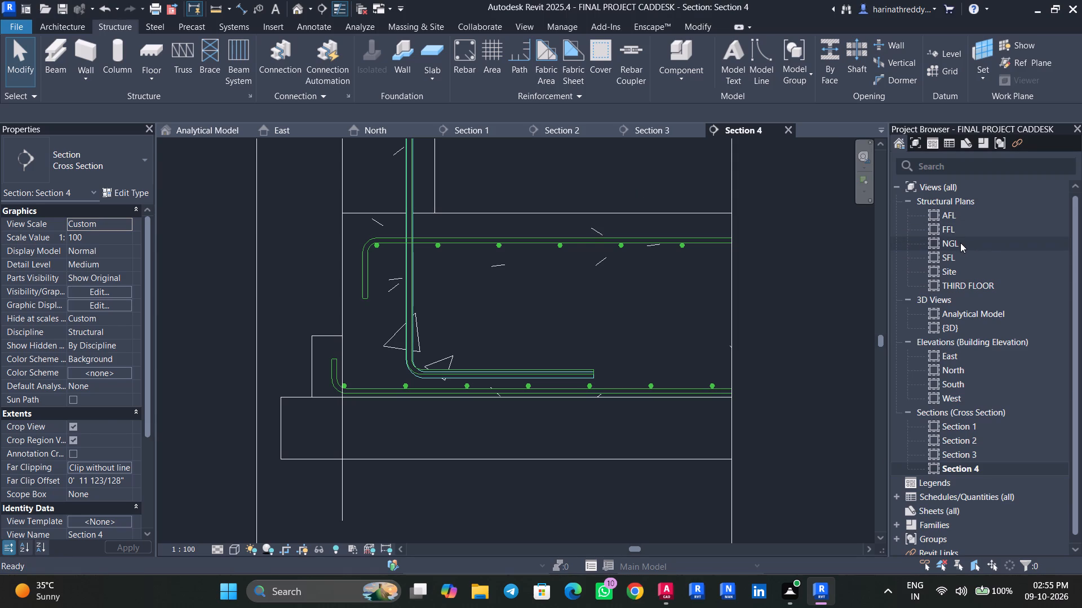
{"action": "scroll", "coordinate": [535, 254], "scroll_direction": "down", "scroll_amount": 2}
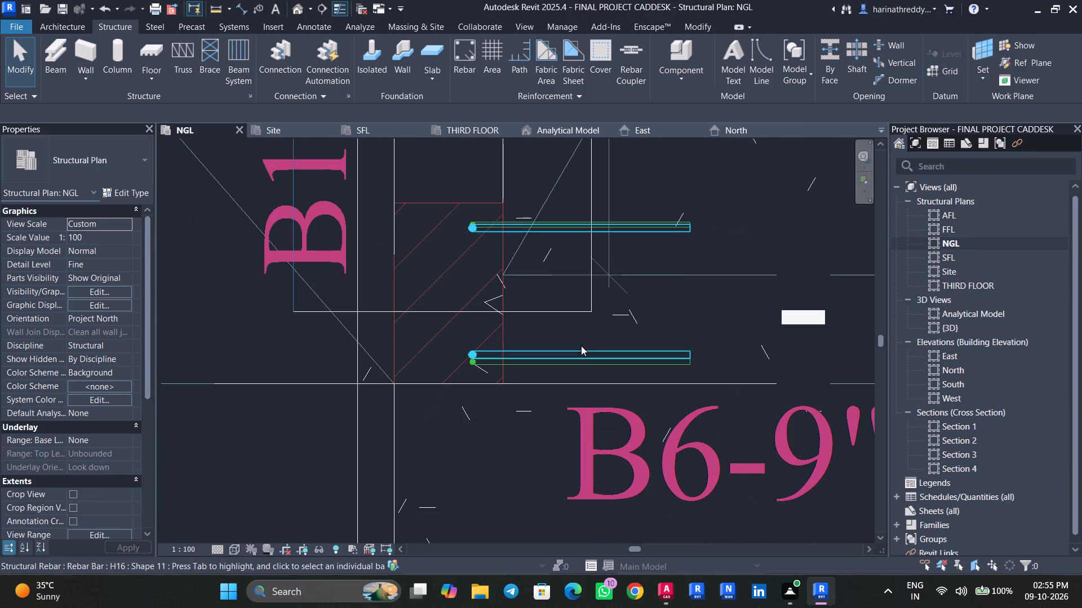
{"action": "left_click", "coordinate": [581, 348]}
{"action": "key", "text": "Escape"}
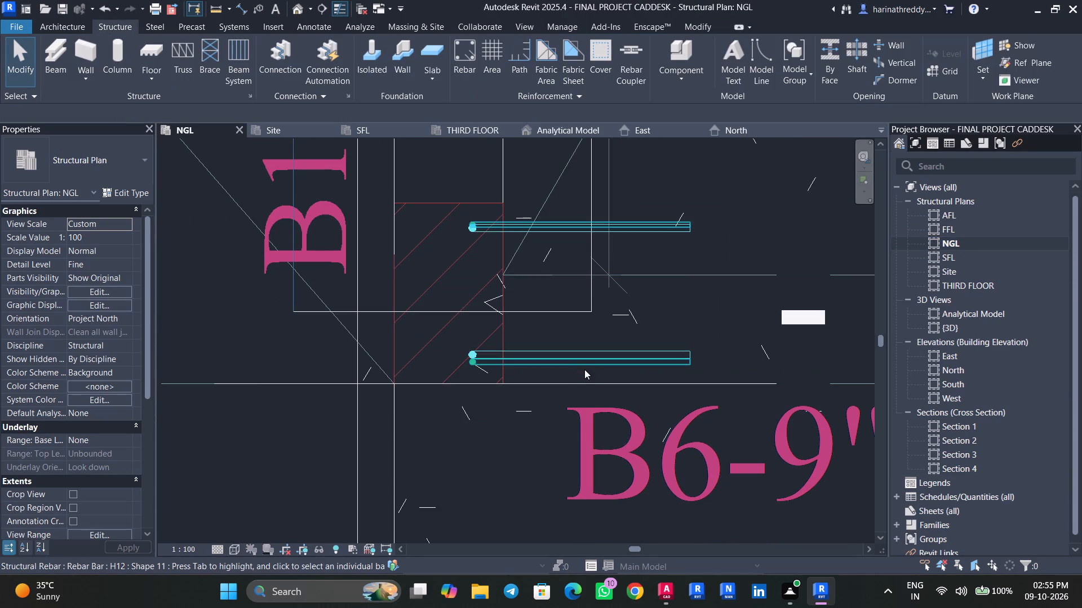
{"action": "left_click", "coordinate": [584, 366]}
{"action": "left_click_drag", "start_coordinate": [582, 359], "coordinate": [582, 316]}
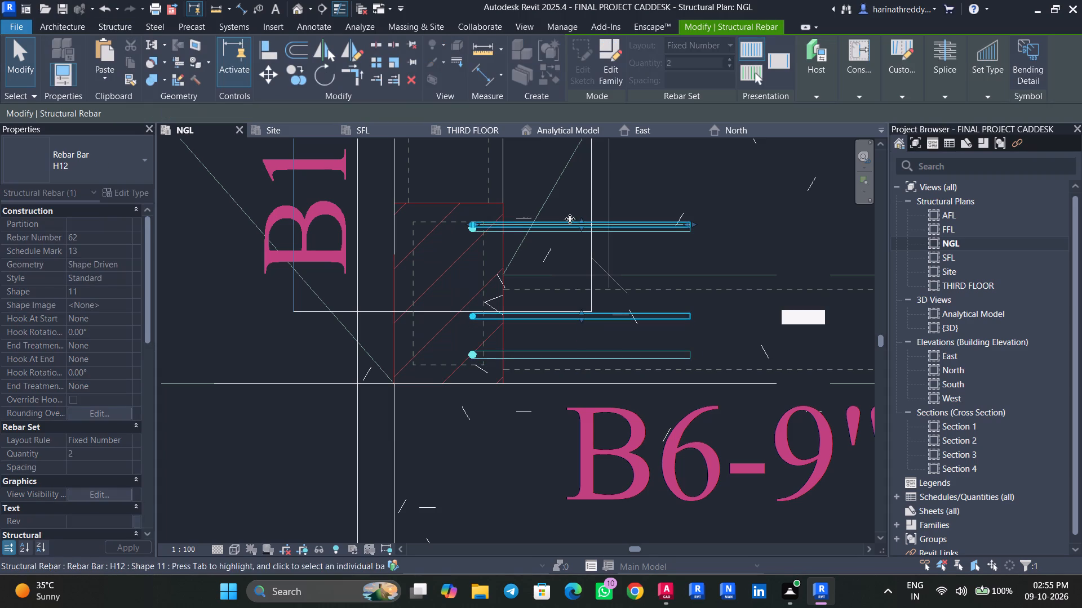
{"action": "left_click_drag", "start_coordinate": [579, 229], "coordinate": [579, 258]}
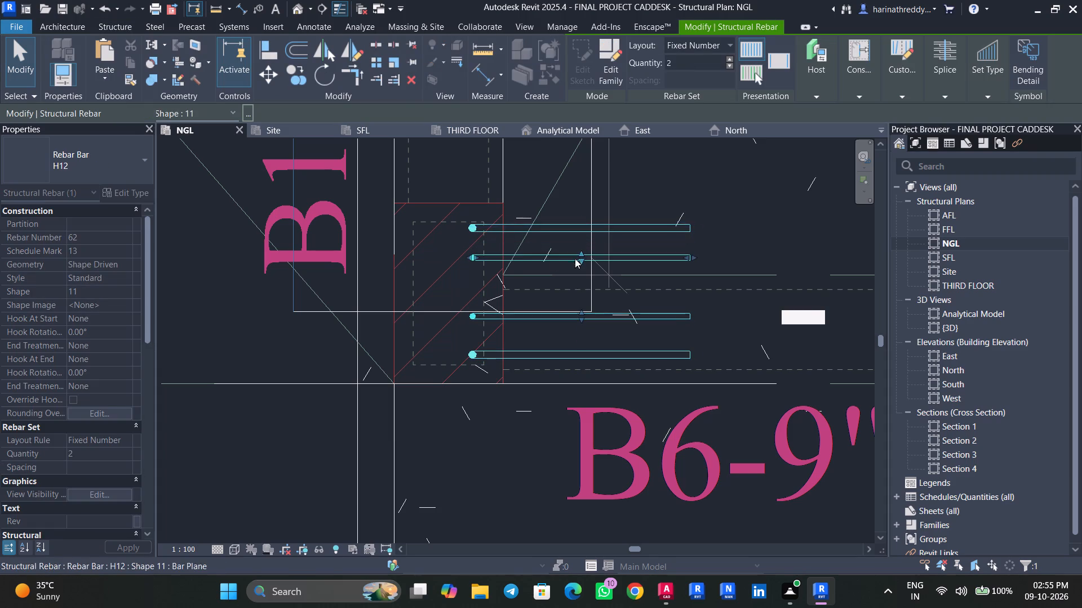
{"action": "scroll", "coordinate": [523, 255], "scroll_direction": "up", "scroll_amount": 5}
{"action": "key", "text": "Escape"}
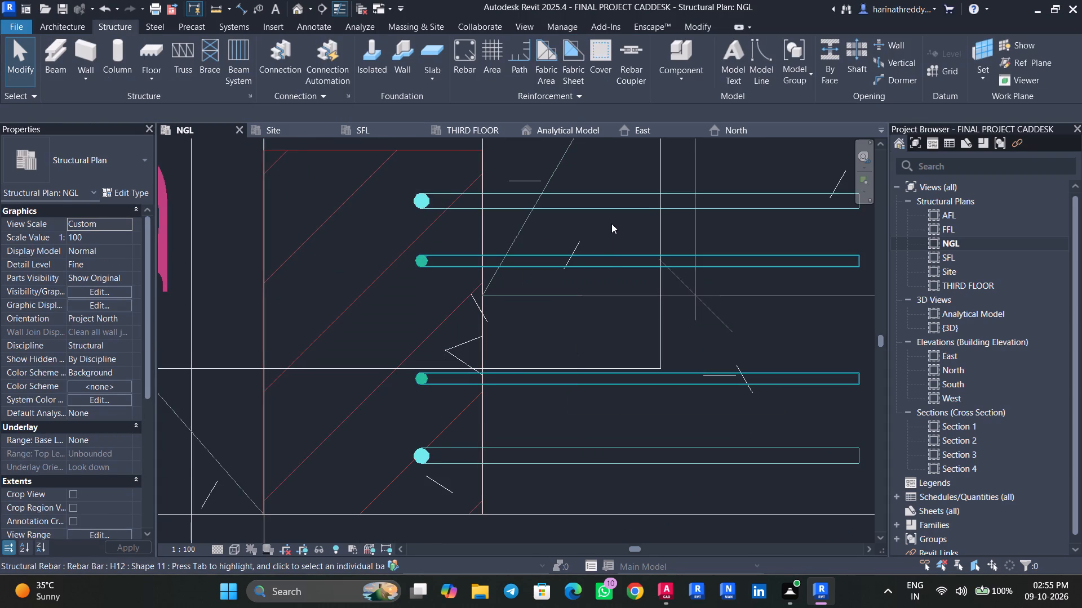
Even out the C4 bar spacing by shifting the lower H12 bar toward the lower H16 bar and nudging the upper H12 bar slightly outward.
{"action": "left_click", "coordinate": [607, 257]}
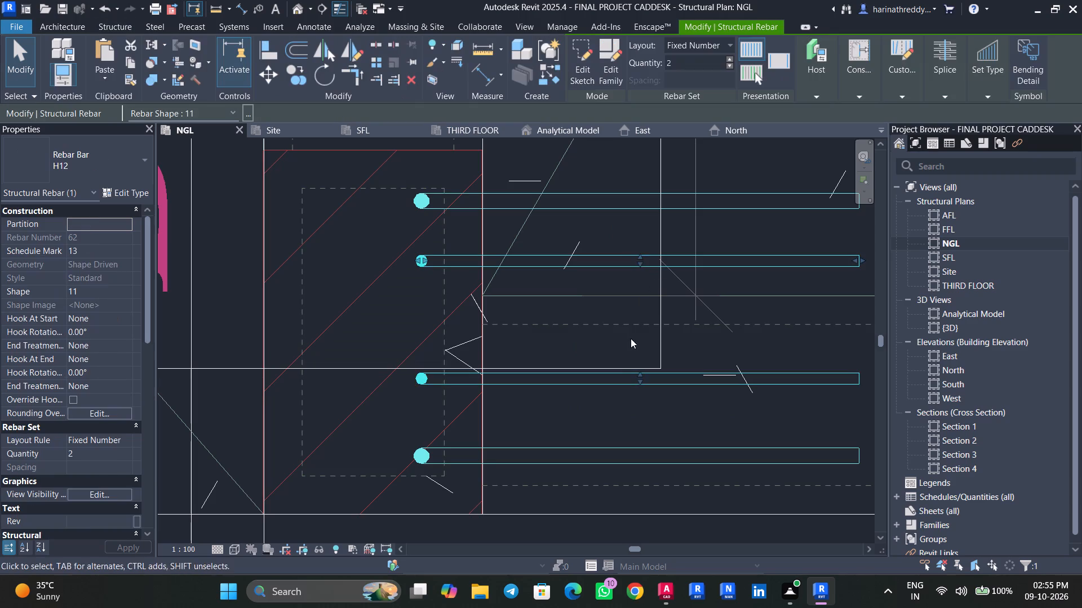
{"action": "key", "text": "Escape"}
{"action": "left_click", "coordinate": [618, 383]}
{"action": "left_click_drag", "start_coordinate": [644, 385], "coordinate": [645, 397]}
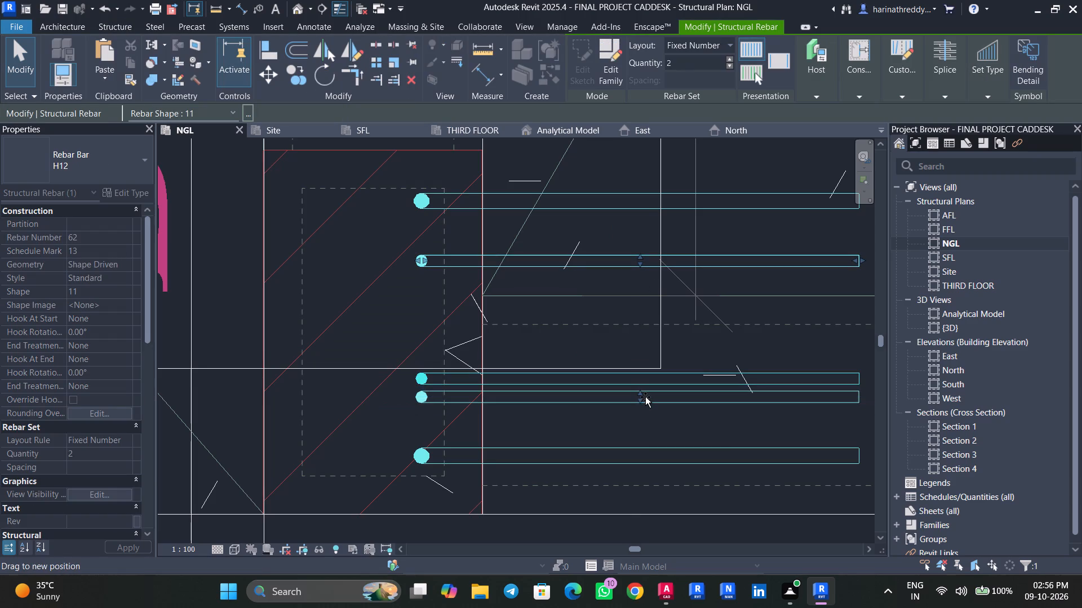
{"action": "left_click_drag", "start_coordinate": [645, 397], "coordinate": [645, 401]}
{"action": "key", "text": "Escape"}
{"action": "left_click", "coordinate": [586, 256]}
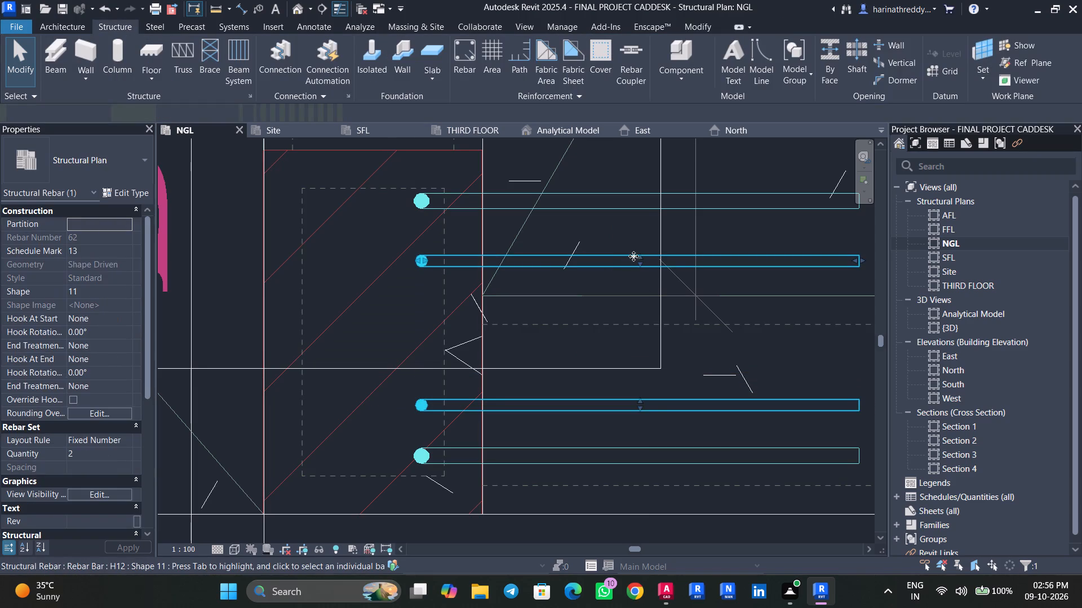
{"action": "left_click", "coordinate": [640, 254]}
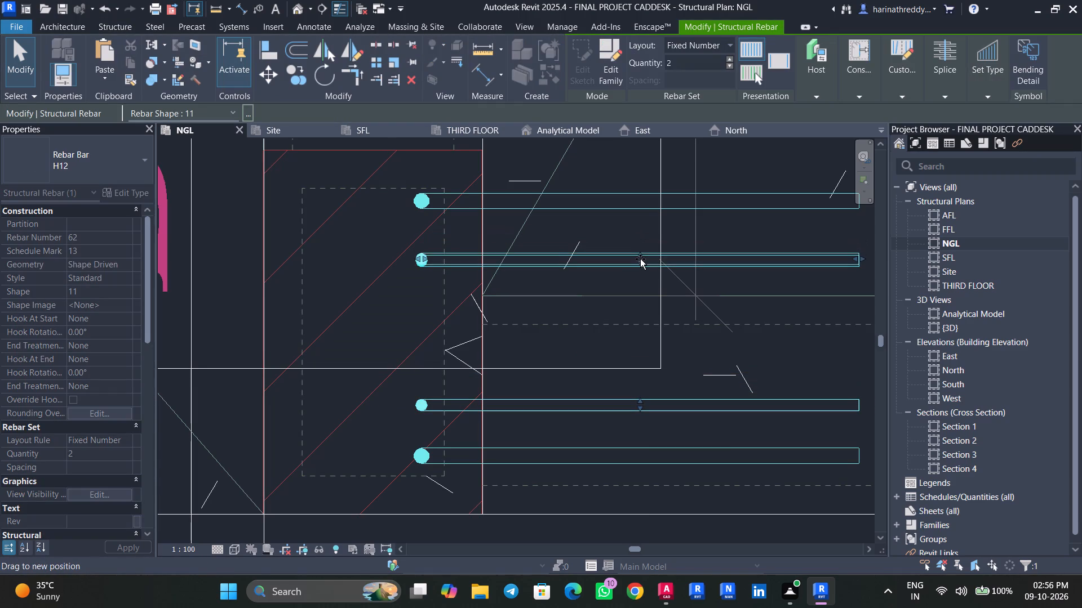
{"action": "key", "text": "Escape"}
{"action": "key", "text": "Escape"}
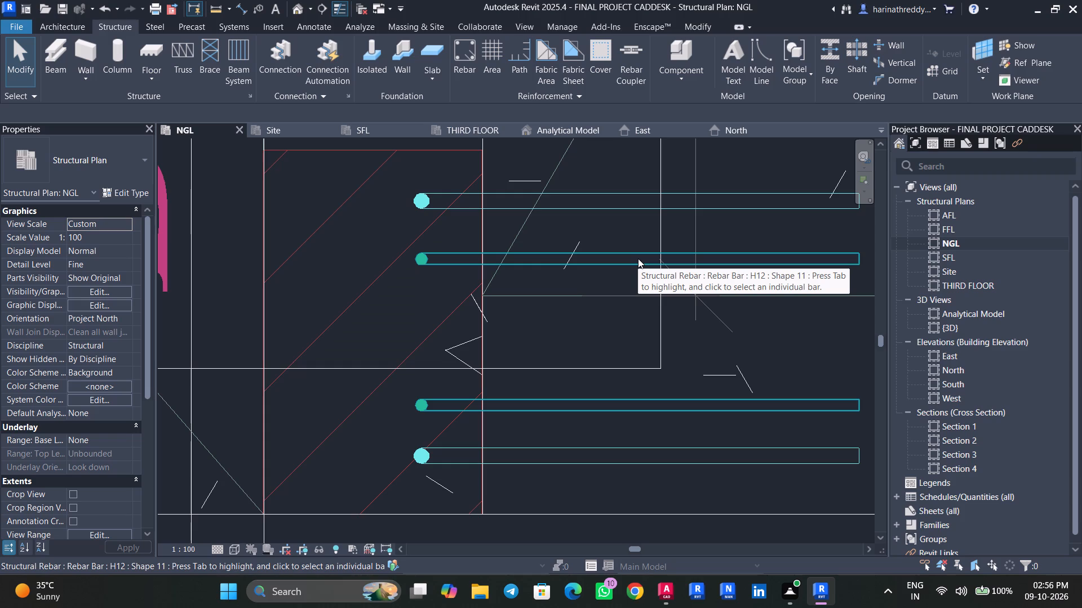
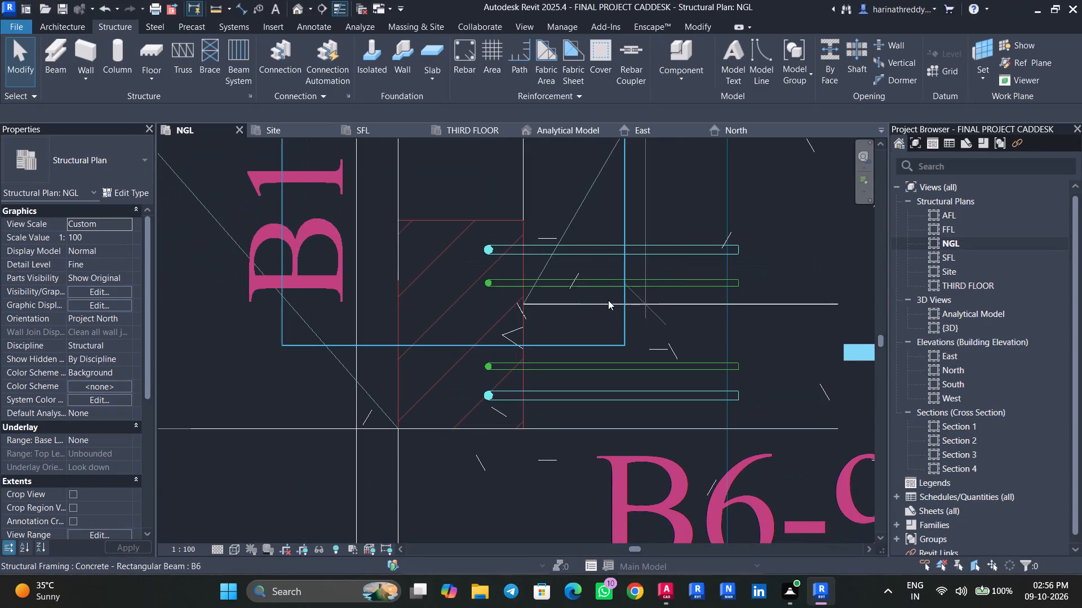
Mirror the H12 and H16 bar sets about the C4 column's vertical centre line, keeping the originals.
{"action": "left_click", "coordinate": [577, 283]}
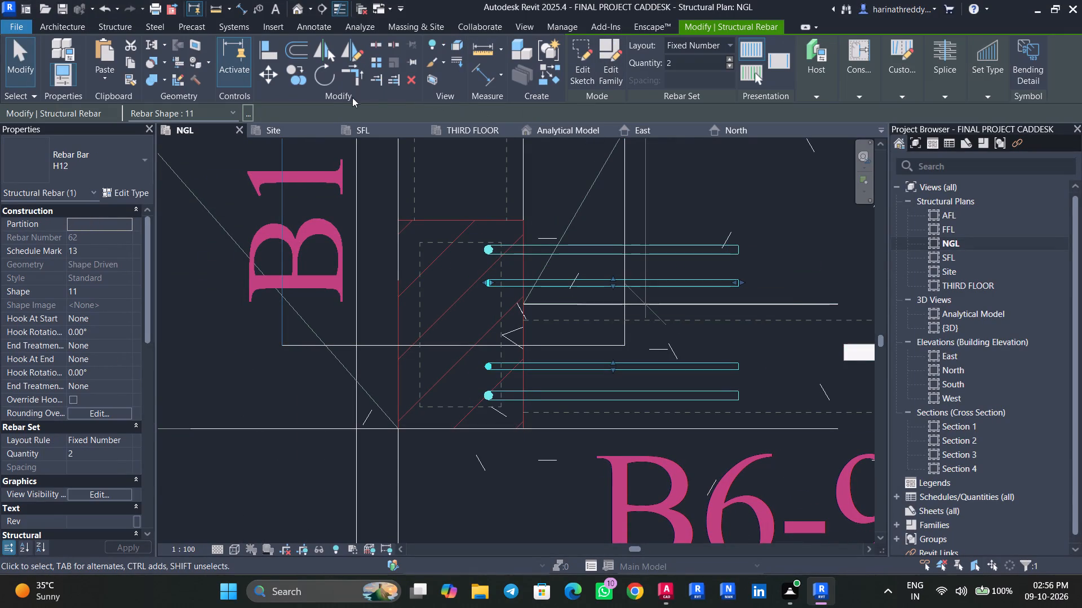
{"action": "left_click", "coordinate": [326, 59]}
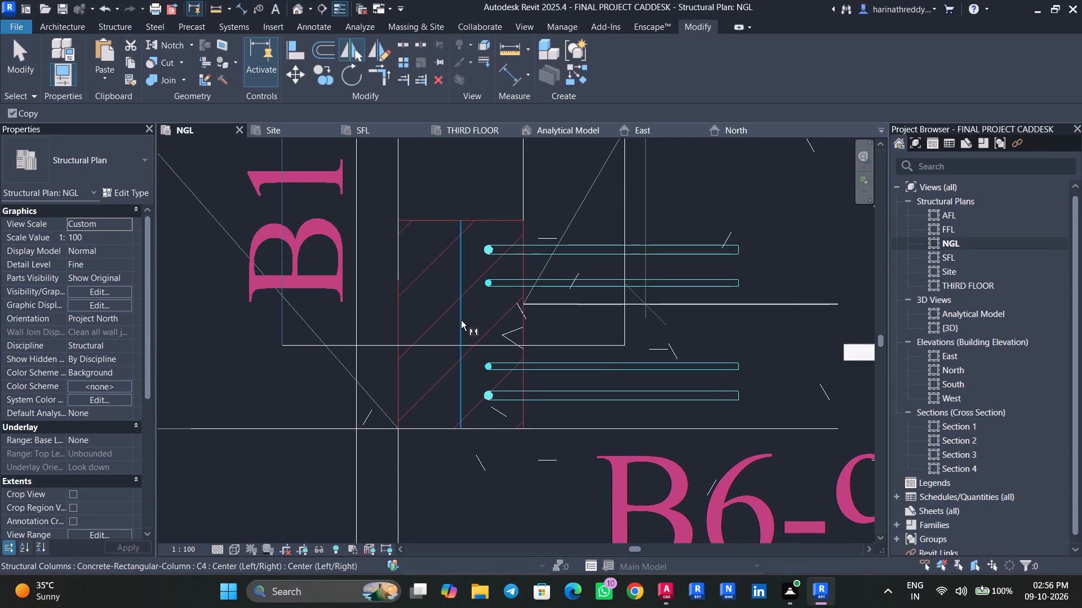
{"action": "left_click", "coordinate": [461, 320]}
{"action": "key", "text": "Escape"}
{"action": "left_click", "coordinate": [560, 251]}
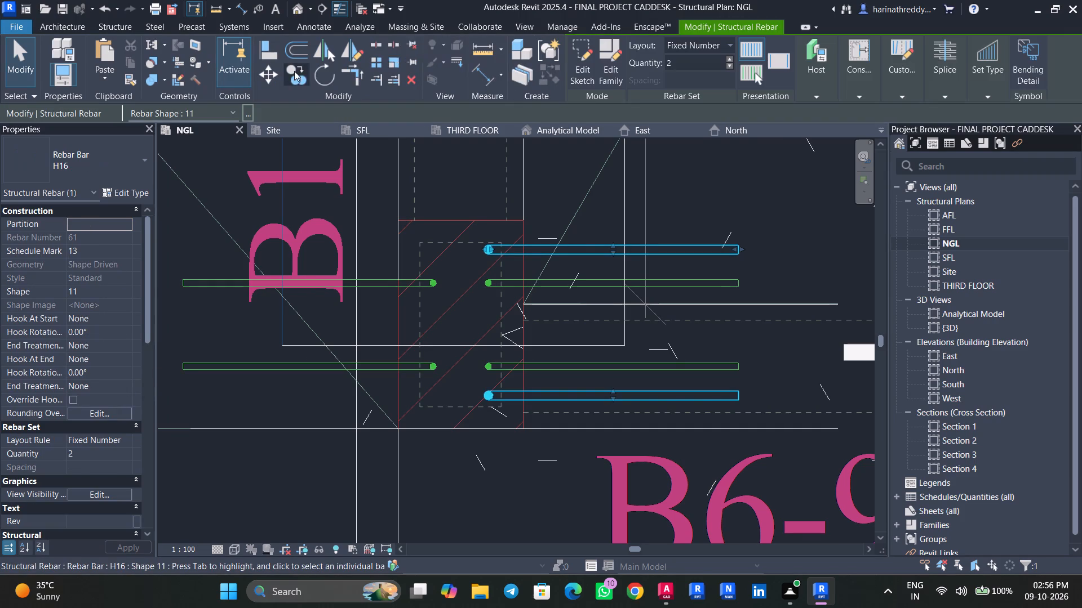
{"action": "left_click", "coordinate": [325, 59]}
{"action": "left_click", "coordinate": [464, 282]}
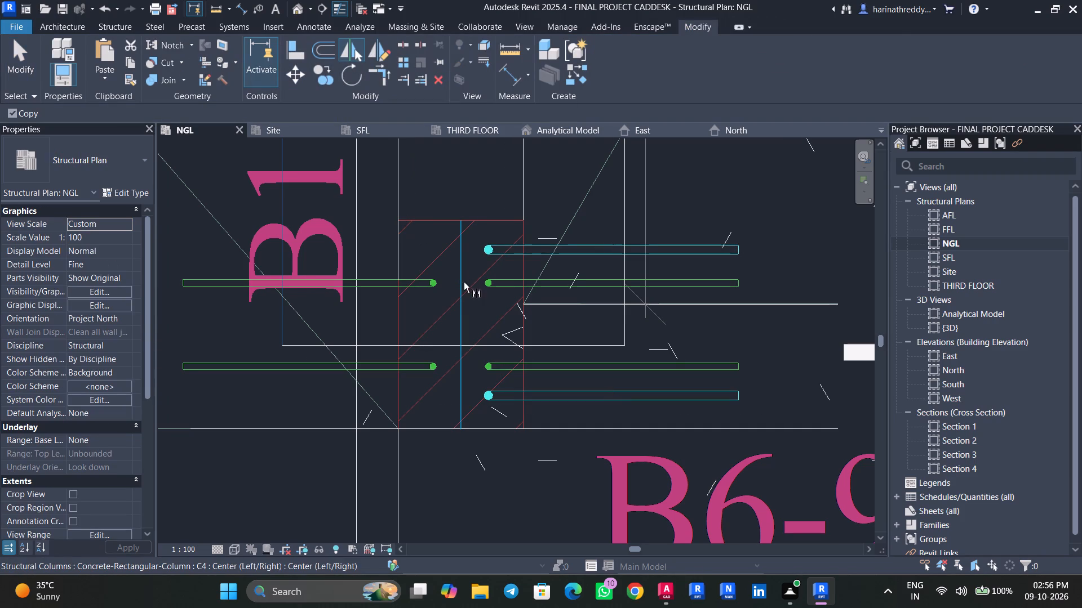
{"action": "key", "text": "Escape"}
{"action": "key", "text": "Escape"}
Edit the mirrored H12 set's sketch in the North elevation, delete its 1' 6" horizontal leg and finish the sketch.
{"action": "left_click", "coordinate": [229, 283]}
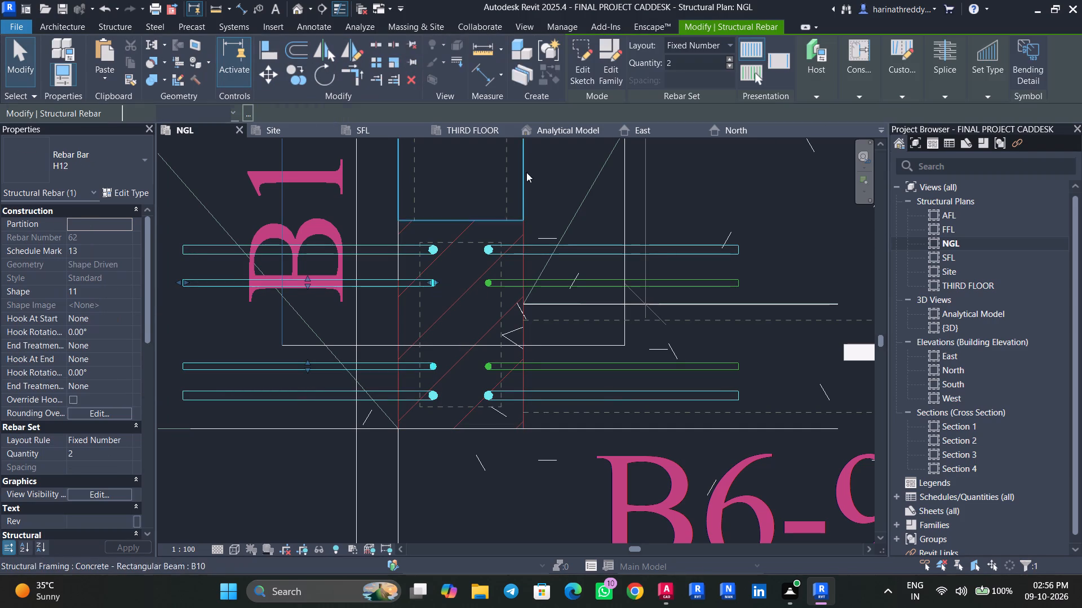
{"action": "left_click", "coordinate": [582, 74]}
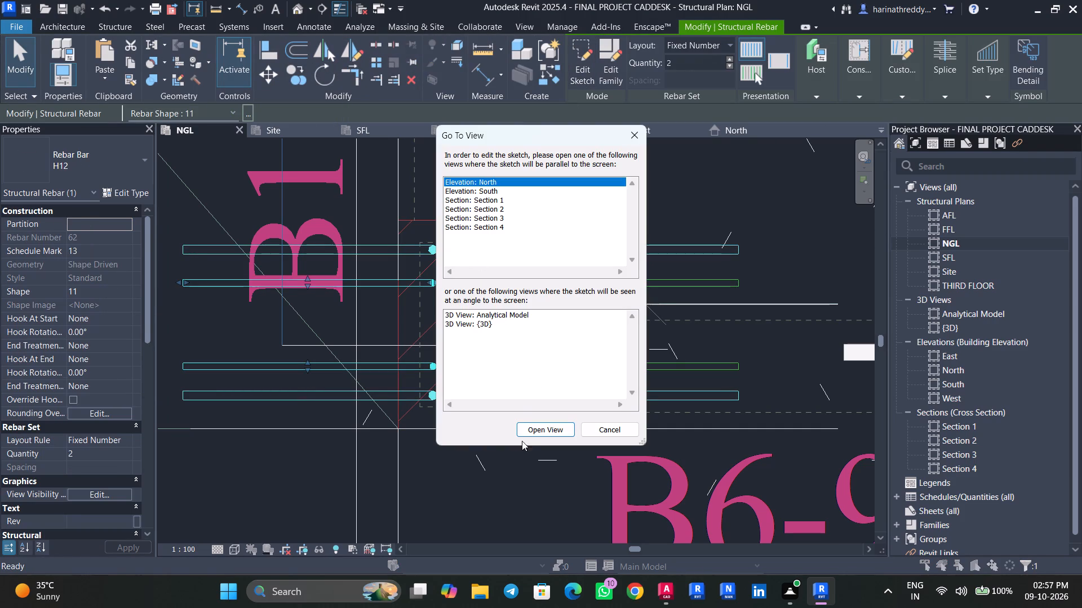
{"action": "left_click", "coordinate": [525, 427]}
{"action": "scroll", "coordinate": [411, 423], "scroll_direction": "down", "scroll_amount": 4}
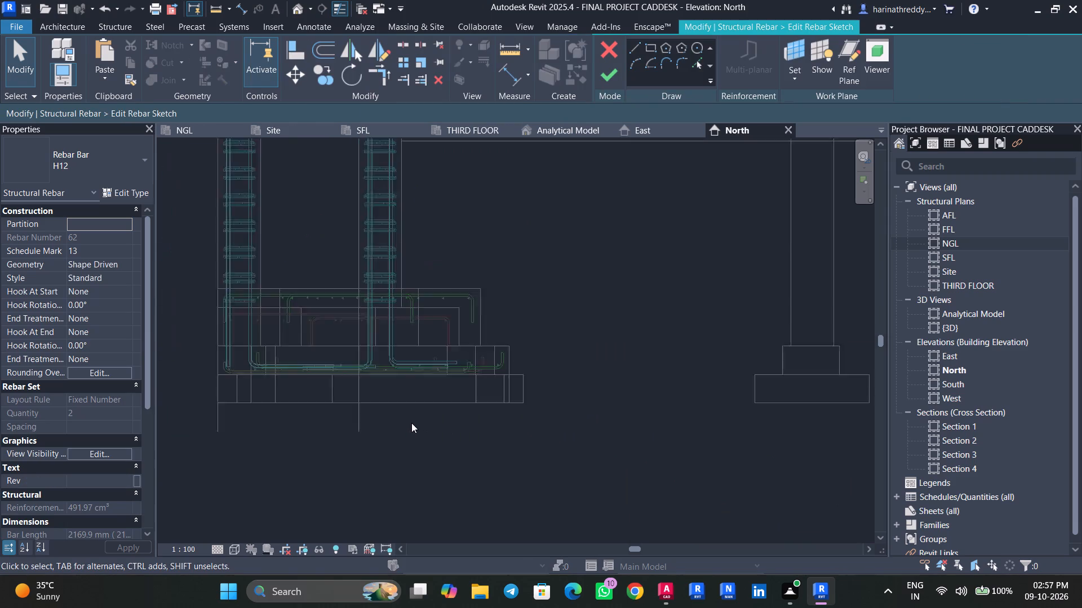
{"action": "scroll", "coordinate": [411, 423], "scroll_direction": "down", "scroll_amount": 6}
{"action": "middle_click_drag", "start_coordinate": [556, 436], "coordinate": [296, 423]}
{"action": "middle_click_drag", "start_coordinate": [604, 404], "coordinate": [458, 421]}
{"action": "scroll", "coordinate": [576, 396], "scroll_direction": "up", "scroll_amount": 7}
{"action": "left_click", "coordinate": [528, 417]}
{"action": "scroll", "coordinate": [528, 415], "scroll_direction": "up", "scroll_amount": 4}
{"action": "scroll", "coordinate": [528, 415], "scroll_direction": "down", "scroll_amount": 1}
{"action": "scroll", "coordinate": [528, 415], "scroll_direction": "up", "scroll_amount": 4}
{"action": "middle_click_drag", "start_coordinate": [528, 415], "coordinate": [584, 428]}
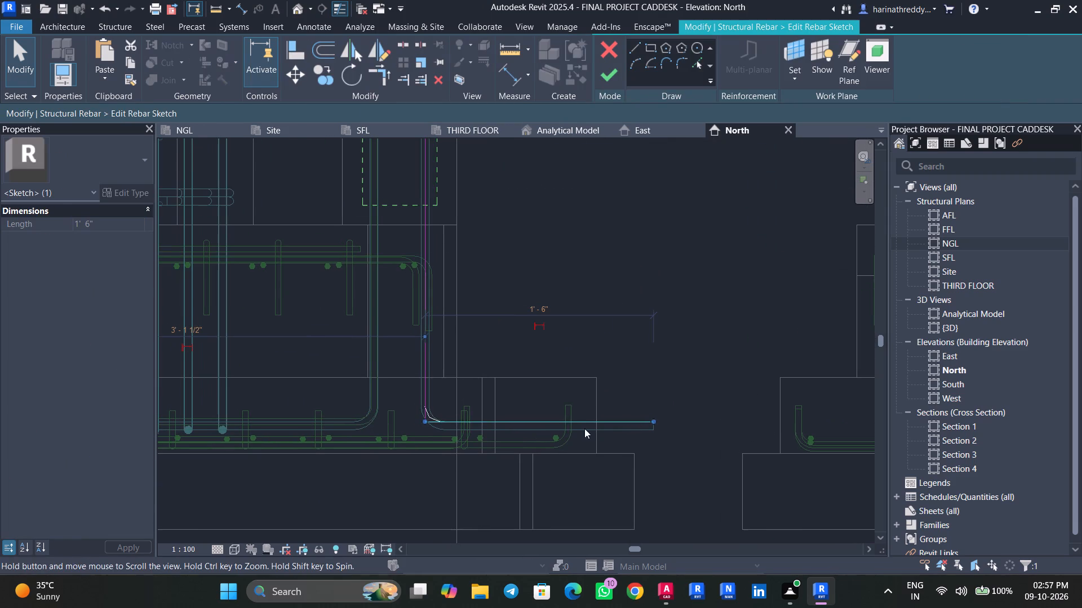
{"action": "middle_click_drag", "start_coordinate": [584, 428], "coordinate": [582, 430]}
{"action": "key", "text": "Delete"}
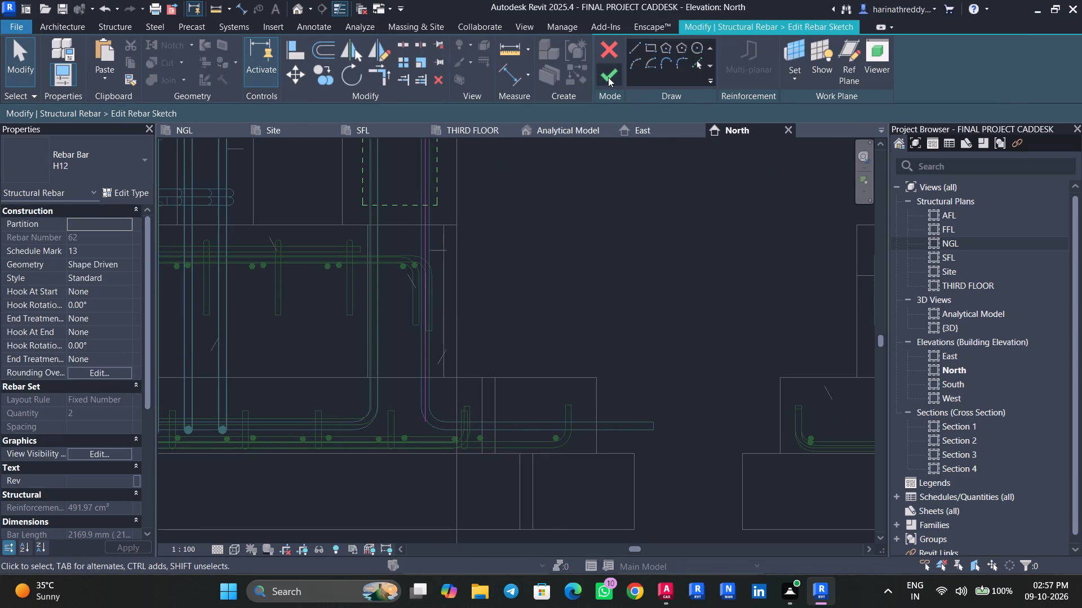
{"action": "left_click", "coordinate": [604, 71]}
{"action": "key", "text": "Escape"}
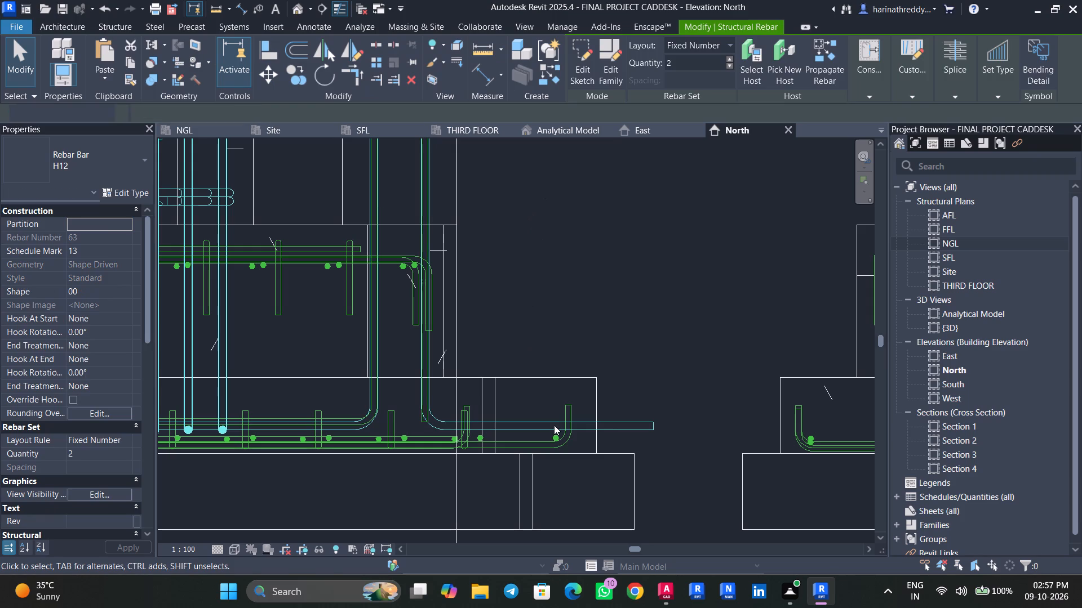
Delete the 1' 6" horizontal leg from the mirrored H16 set's sketch, finish it and return to the NGL plan.
{"action": "left_click", "coordinate": [546, 423]}
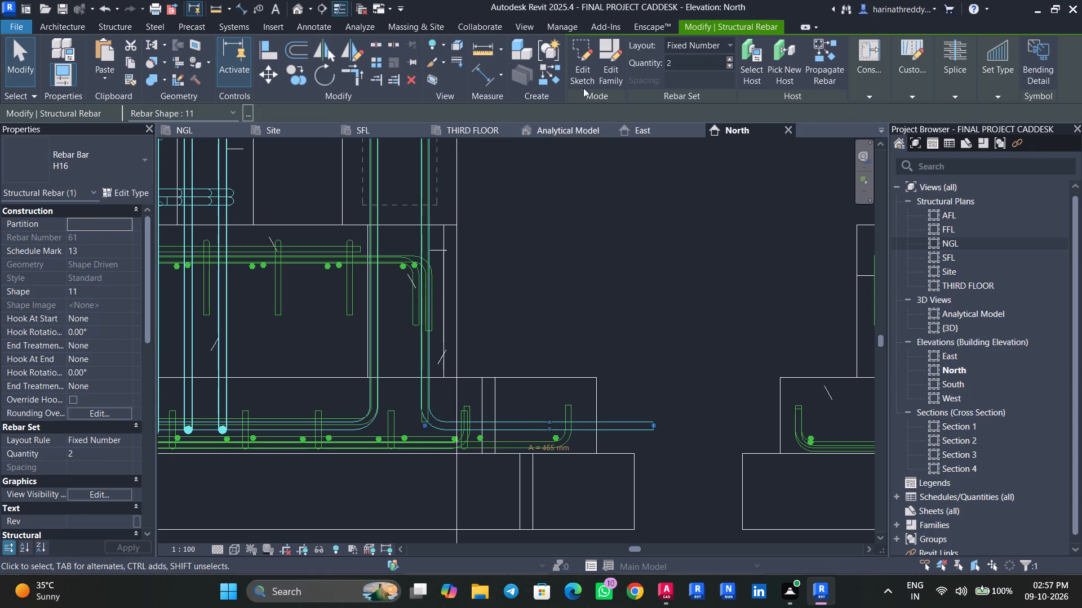
{"action": "left_click", "coordinate": [582, 80]}
{"action": "left_click", "coordinate": [525, 427]}
{"action": "key", "text": "Delete"}
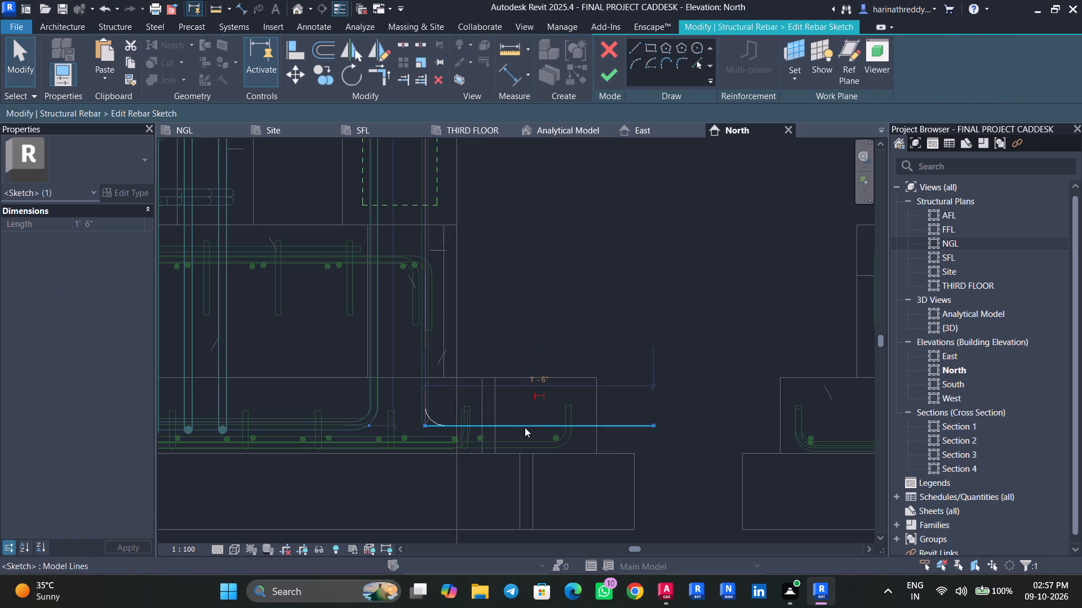
{"action": "left_click", "coordinate": [605, 79]}
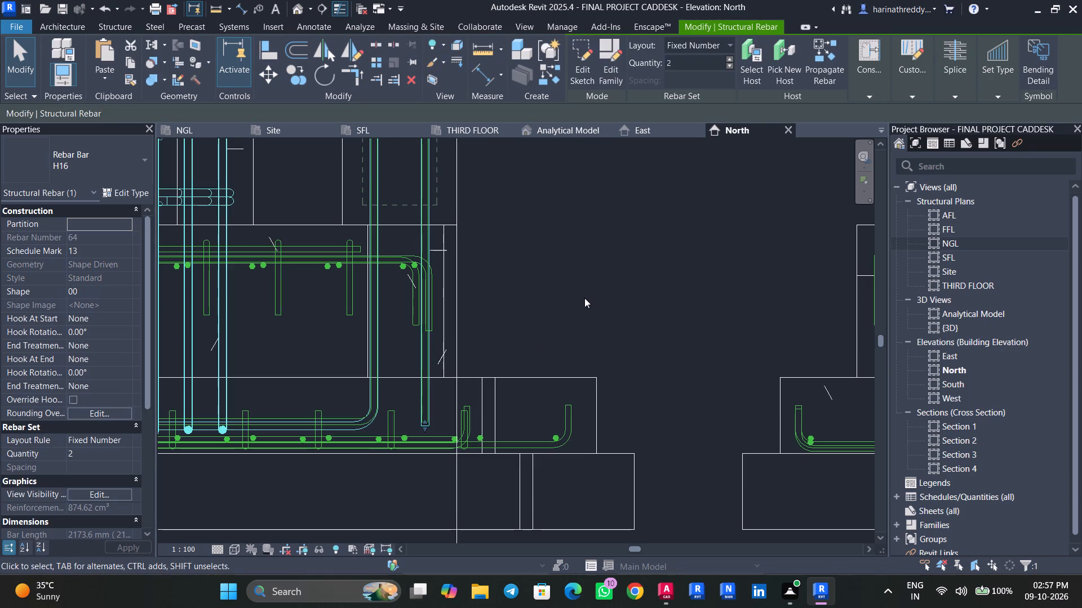
{"action": "left_click", "coordinate": [208, 131]}
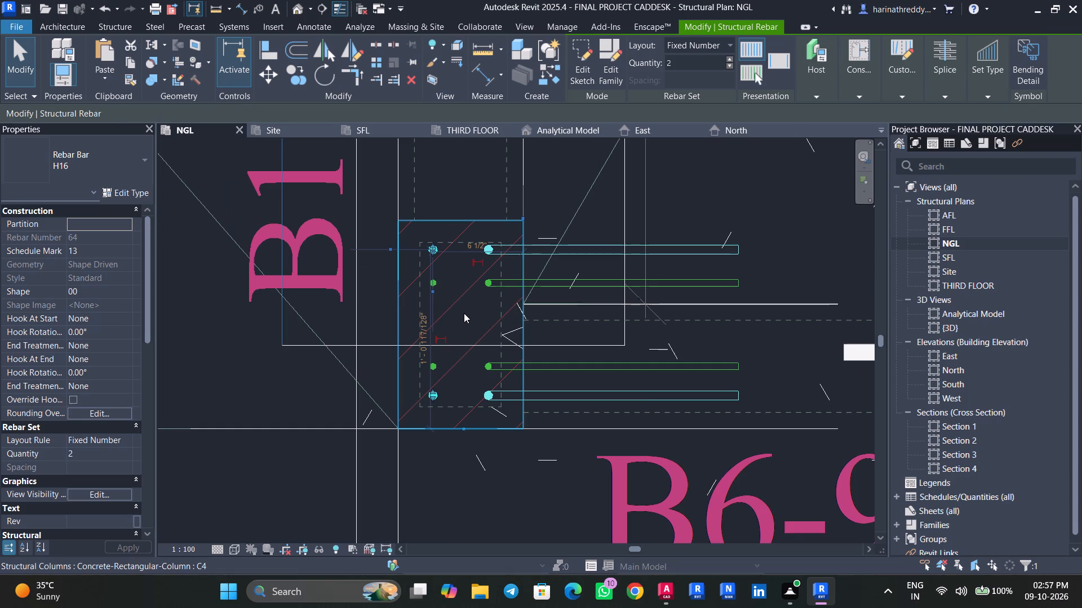
{"action": "key", "text": "Escape"}
{"action": "key", "text": "Escape"}
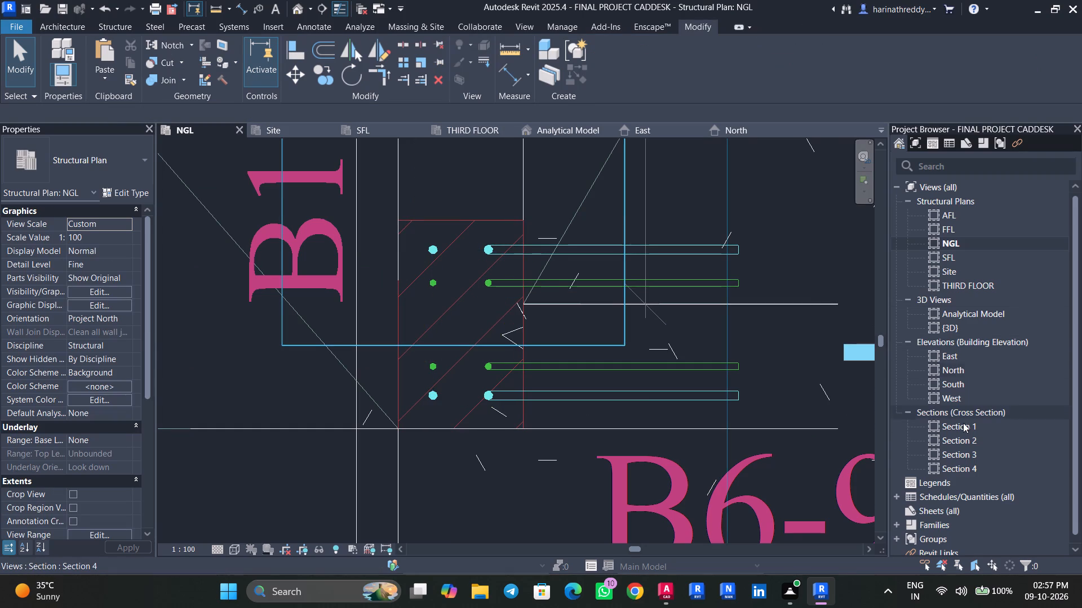
Start rebar placement on the C4 column in Section 4 and check its tie details in the ST-03 drawing in AutoCAD.
{"action": "double_click", "coordinate": [984, 470]}
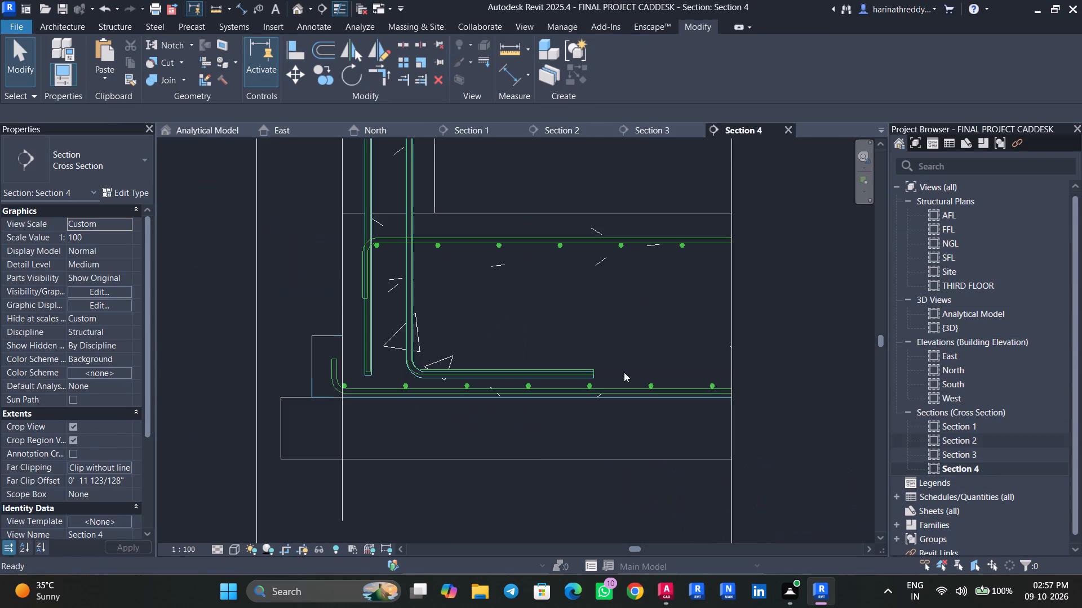
{"action": "scroll", "coordinate": [489, 336], "scroll_direction": "down", "scroll_amount": 4}
{"action": "middle_click_drag", "start_coordinate": [505, 314], "coordinate": [536, 429]}
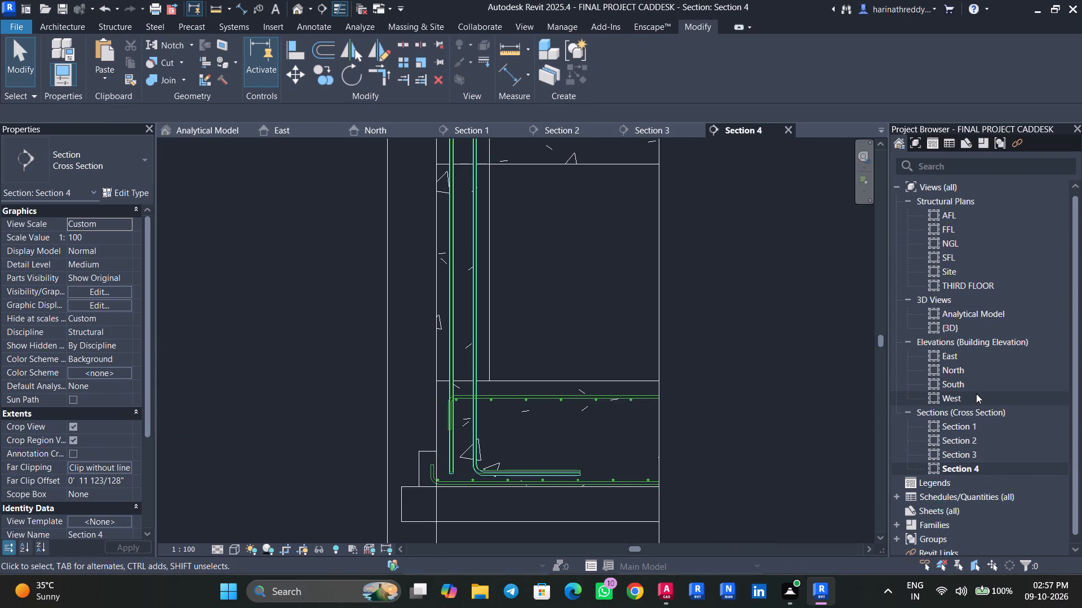
{"action": "scroll", "coordinate": [544, 292], "scroll_direction": "up", "scroll_amount": 3}
{"action": "middle_click_drag", "start_coordinate": [553, 342], "coordinate": [580, 406]}
{"action": "left_click", "coordinate": [492, 329]}
{"action": "scroll", "coordinate": [522, 318], "scroll_direction": "down", "scroll_amount": 3}
{"action": "middle_click_drag", "start_coordinate": [524, 327], "coordinate": [523, 362]}
{"action": "left_click", "coordinate": [724, 75]}
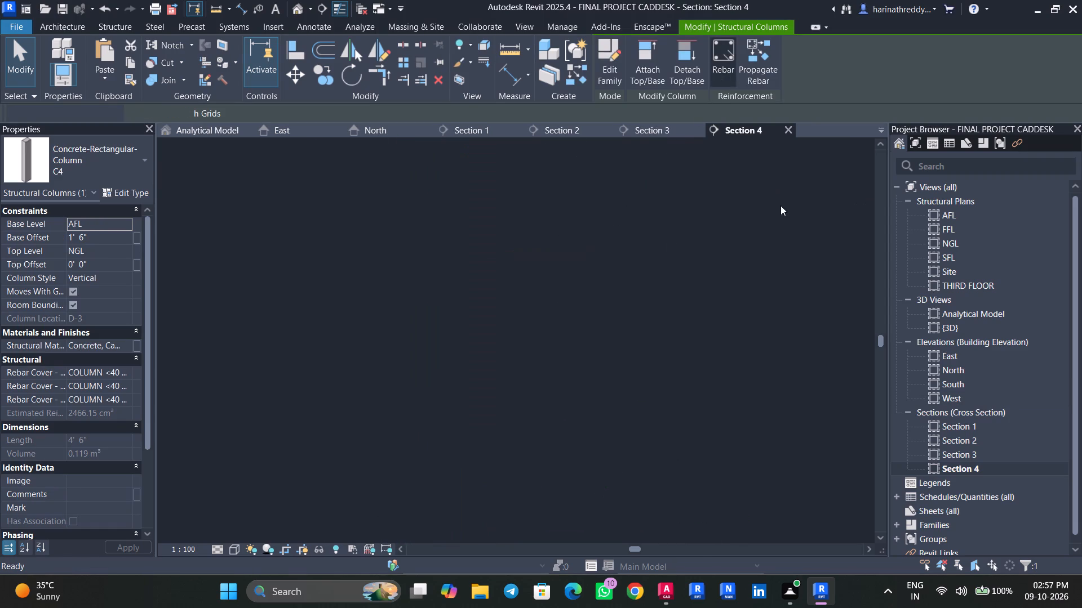
{"action": "scroll", "coordinate": [795, 333], "scroll_direction": "down", "scroll_amount": 8}
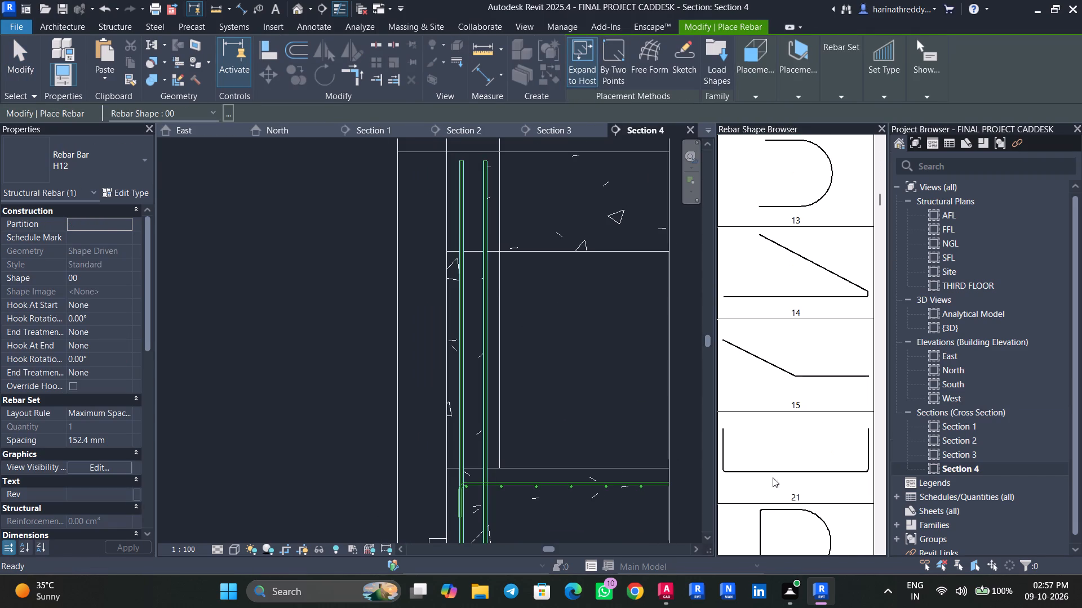
{"action": "left_click", "coordinate": [795, 516]}
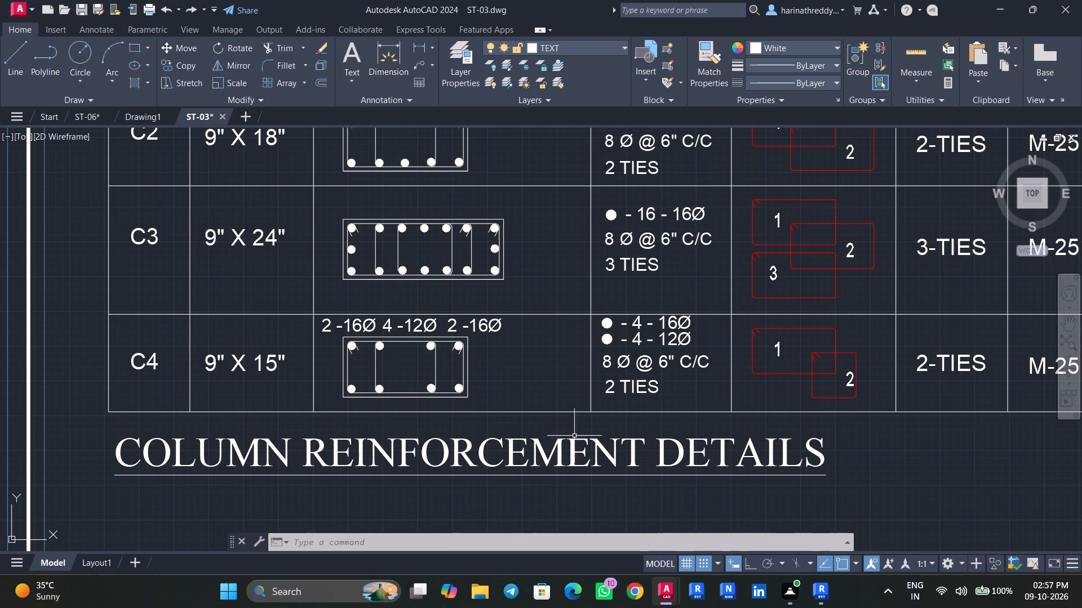
{"action": "middle_click_drag", "start_coordinate": [580, 408], "coordinate": [503, 426]}
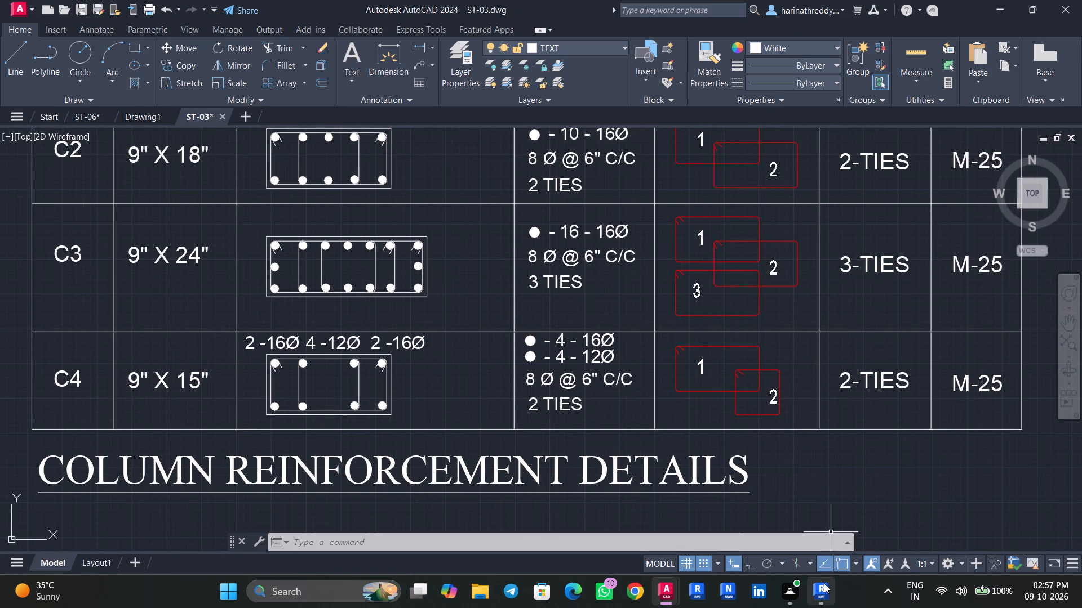
{"action": "left_click", "coordinate": [840, 546]}
Place two H12 tie sets of shape 52 at the same spot in the C4 column, oriented perpendicular to its length.
{"action": "scroll", "coordinate": [826, 384], "scroll_direction": "down", "scroll_amount": 4}
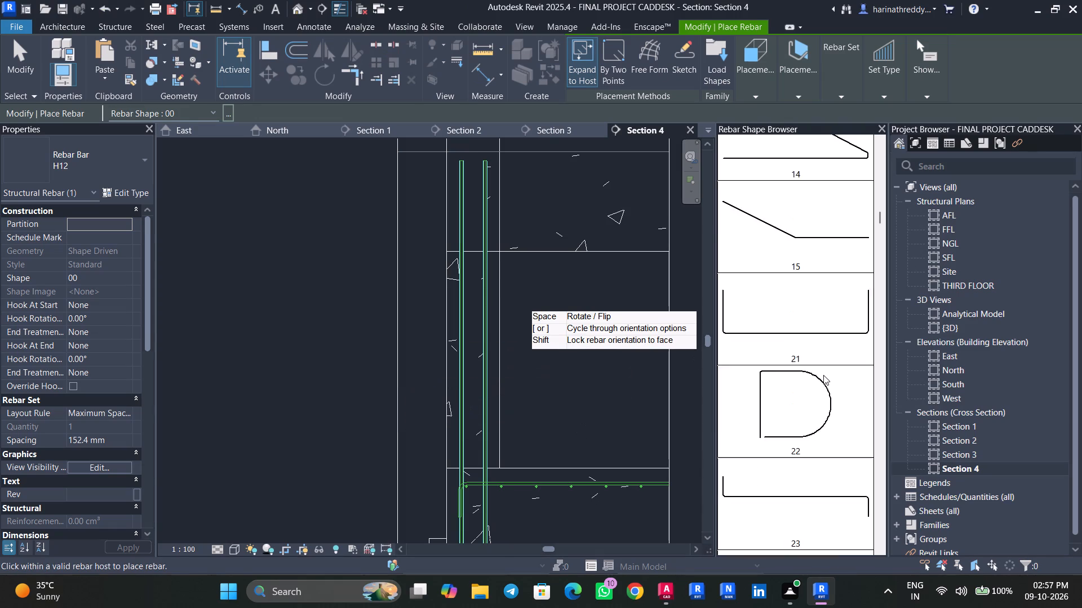
{"action": "scroll", "coordinate": [823, 375], "scroll_direction": "down", "scroll_amount": 7}
{"action": "scroll", "coordinate": [823, 375], "scroll_direction": "up", "scroll_amount": 1}
{"action": "scroll", "coordinate": [823, 375], "scroll_direction": "down", "scroll_amount": 1}
{"action": "scroll", "coordinate": [823, 375], "scroll_direction": "up", "scroll_amount": 1}
{"action": "scroll", "coordinate": [823, 375], "scroll_direction": "down", "scroll_amount": 20}
{"action": "scroll", "coordinate": [823, 375], "scroll_direction": "down", "scroll_amount": 2}
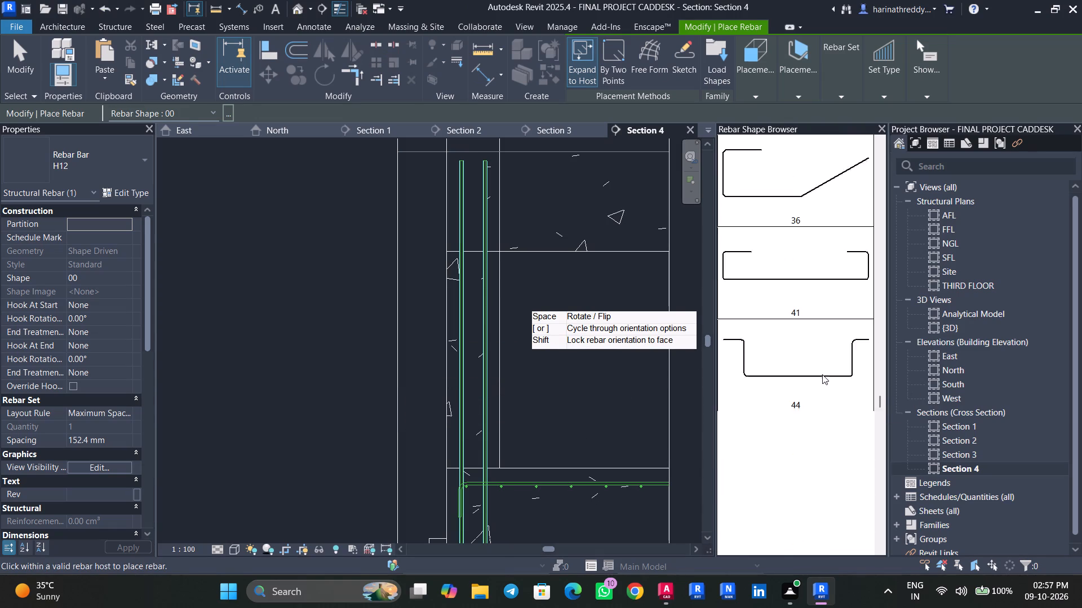
{"action": "scroll", "coordinate": [822, 374], "scroll_direction": "down", "scroll_amount": 20}
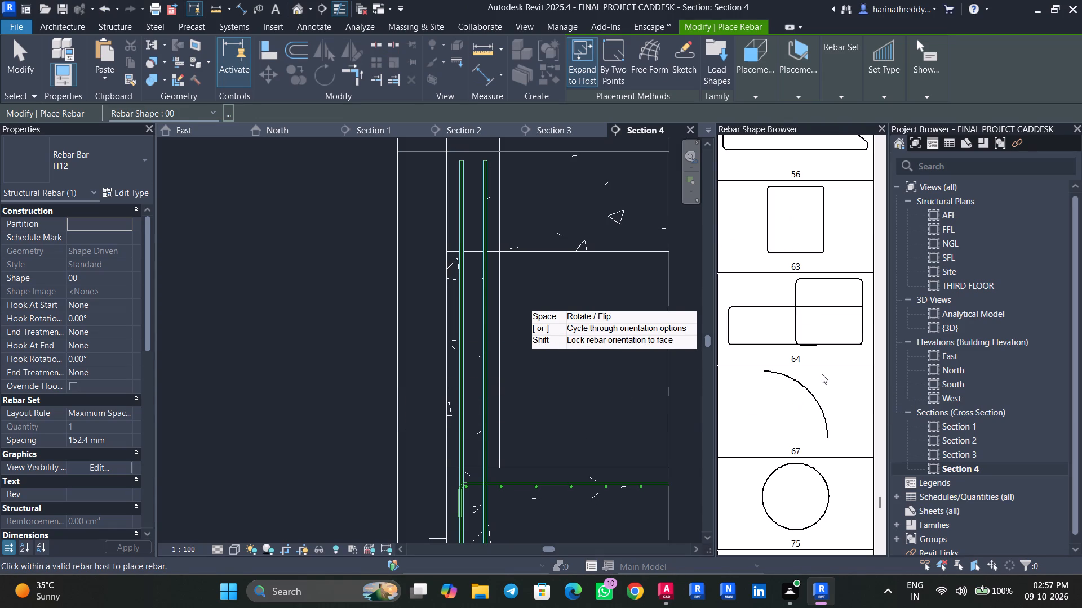
{"action": "scroll", "coordinate": [822, 374], "scroll_direction": "up", "scroll_amount": 8}
{"action": "scroll", "coordinate": [822, 374], "scroll_direction": "down", "scroll_amount": 1}
{"action": "scroll", "coordinate": [822, 374], "scroll_direction": "up", "scroll_amount": 1}
{"action": "scroll", "coordinate": [822, 374], "scroll_direction": "down", "scroll_amount": 3}
{"action": "left_click", "coordinate": [812, 303]}
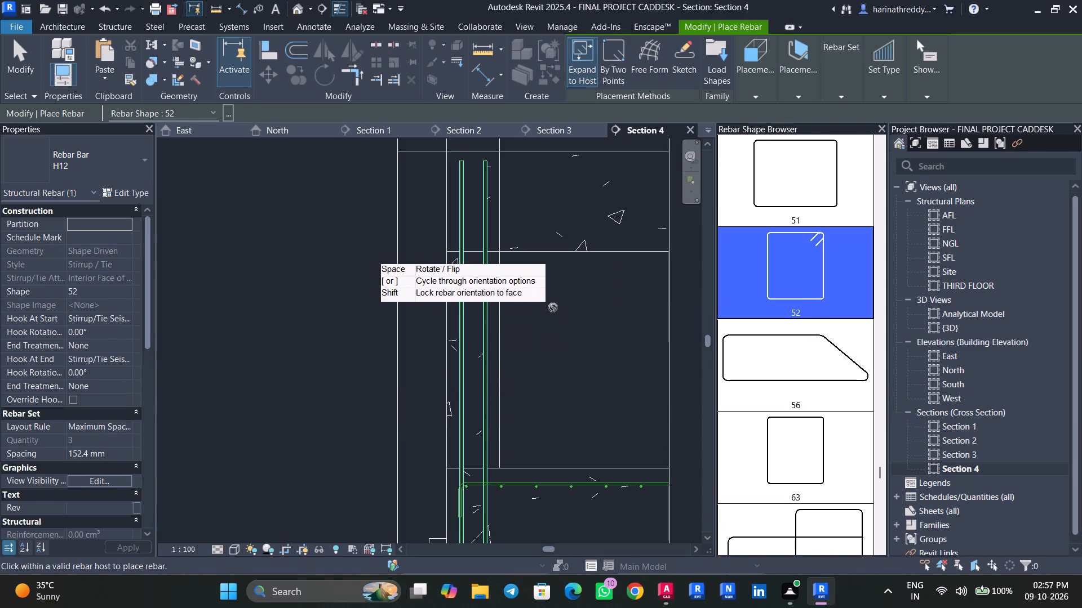
{"action": "left_click", "coordinate": [804, 90]}
{"action": "left_click", "coordinate": [803, 115]}
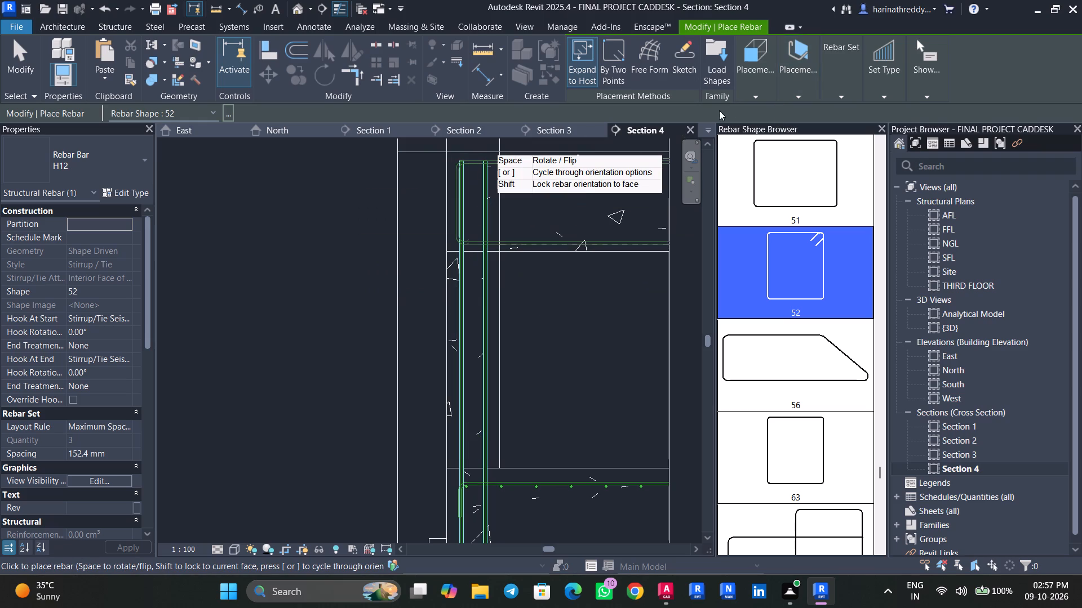
{"action": "left_click", "coordinate": [799, 79]}
{"action": "left_click", "coordinate": [873, 120]}
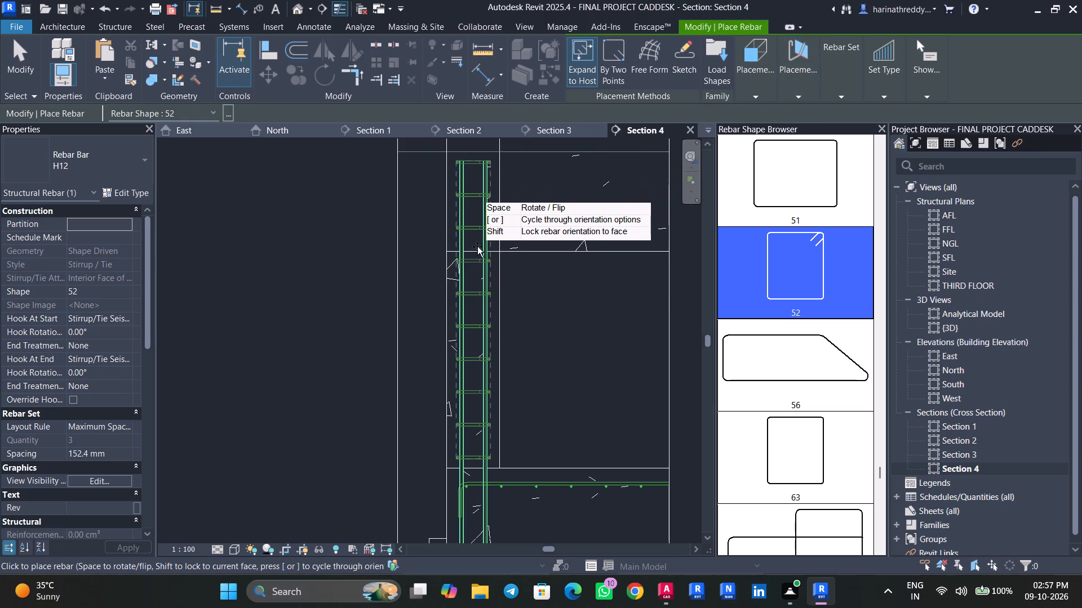
{"action": "left_click", "coordinate": [479, 238]}
{"action": "left_click", "coordinate": [479, 238]}
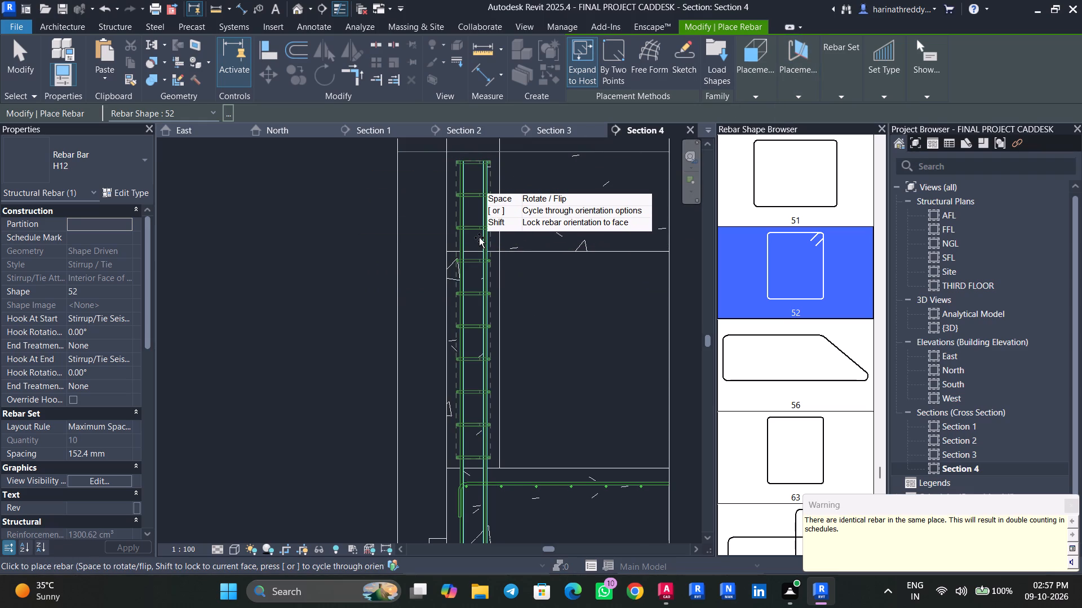
{"action": "key", "text": "Escape"}
{"action": "key", "text": "Escape"}
{"action": "key", "text": "Escape"}
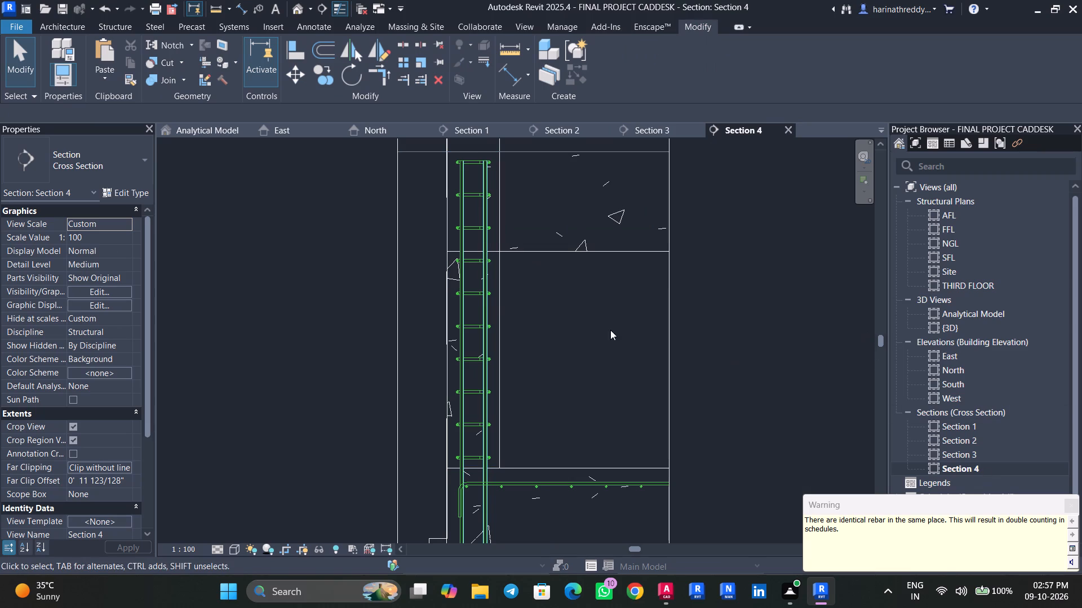
Set the spacing of one C4 tie set to 6".
{"action": "left_click", "coordinate": [473, 290]}
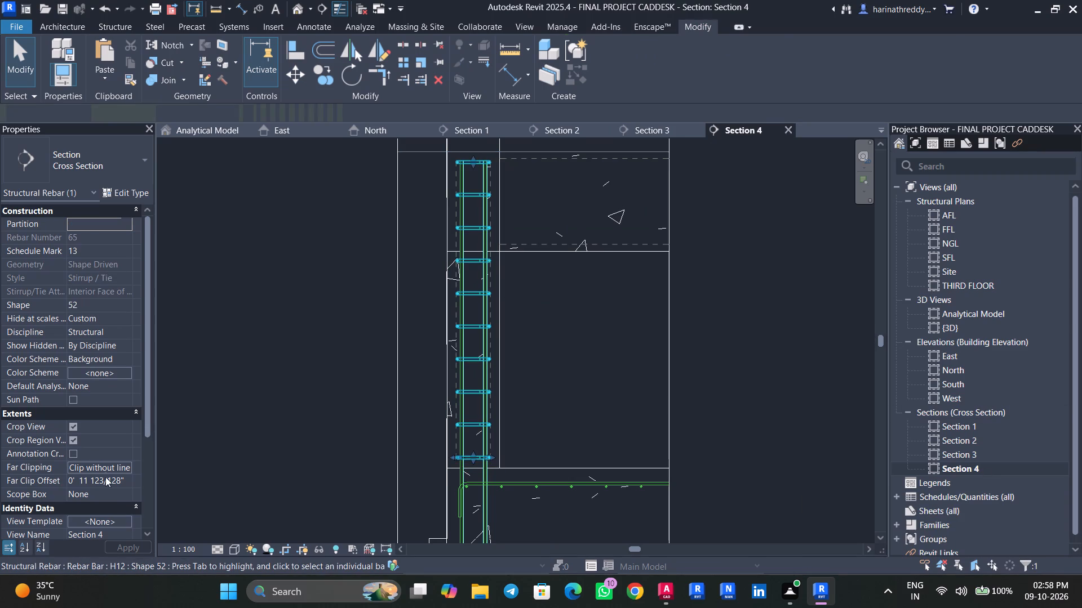
{"action": "left_click", "coordinate": [126, 481]}
{"action": "type", "text": "6\""}
{"action": "key", "text": "Return"}
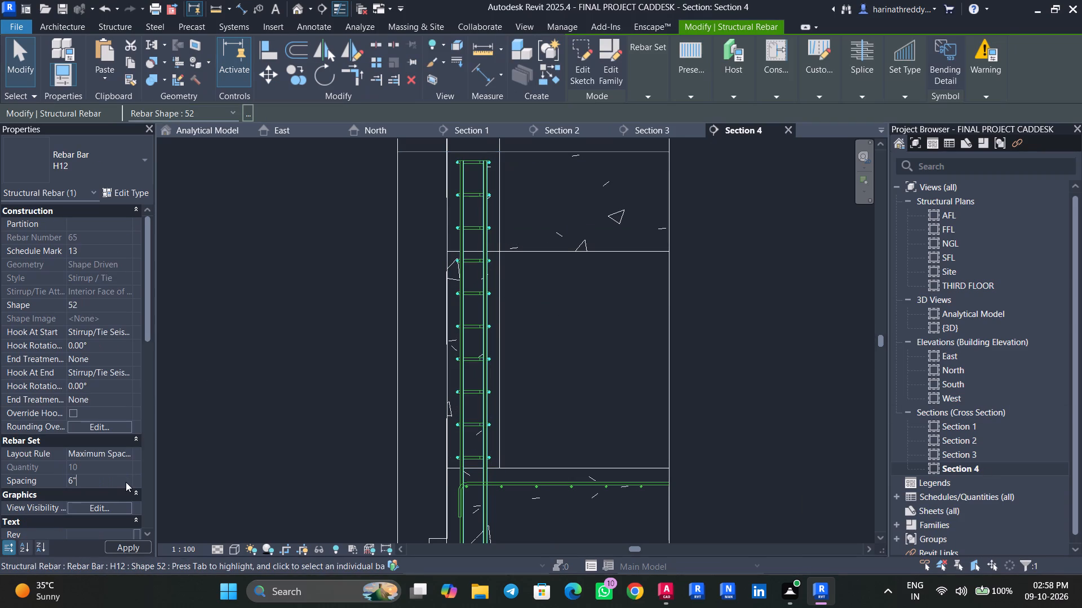
{"action": "key", "text": "Escape"}
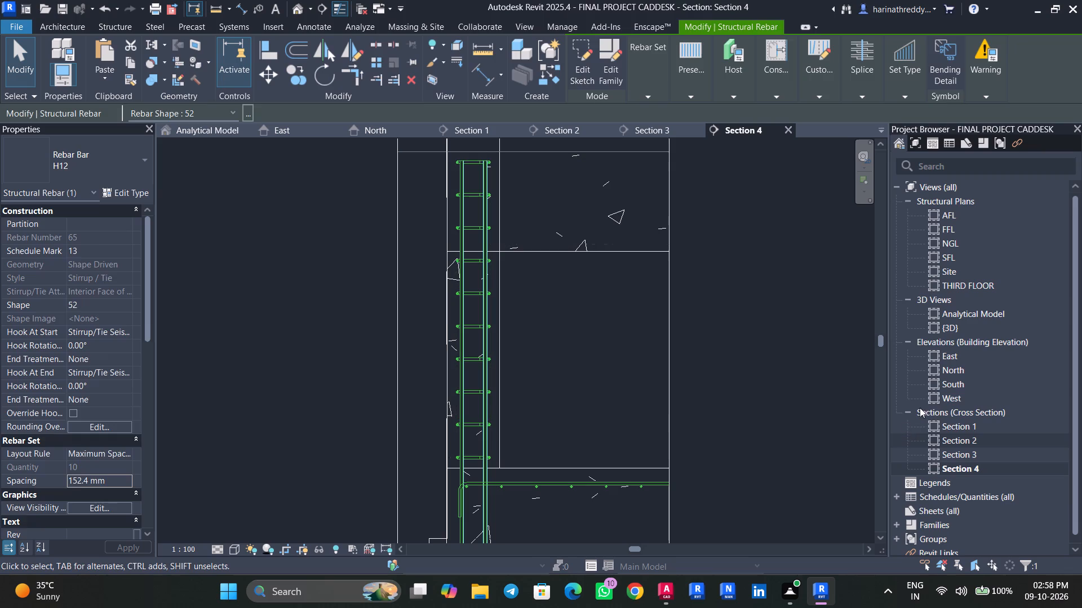
{"action": "key", "text": "Escape"}
In the NGL plan, resize one C4 tie set at both ends so it encloses only the four inner H12 bars.
{"action": "double_click", "coordinate": [954, 244]}
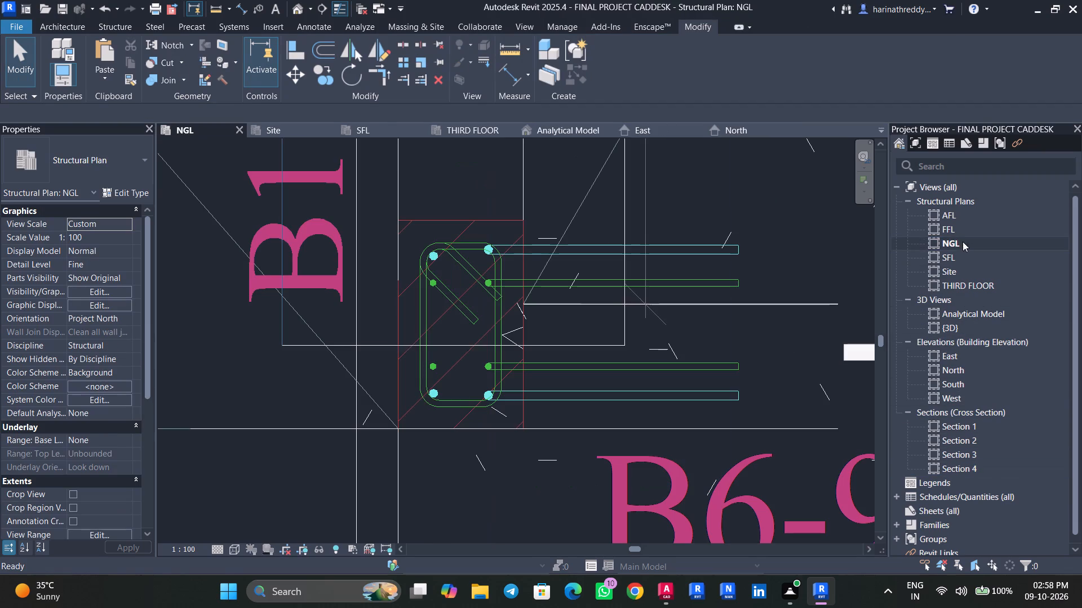
{"action": "left_click", "coordinate": [428, 301]}
{"action": "scroll", "coordinate": [434, 294], "scroll_direction": "up", "scroll_amount": 3}
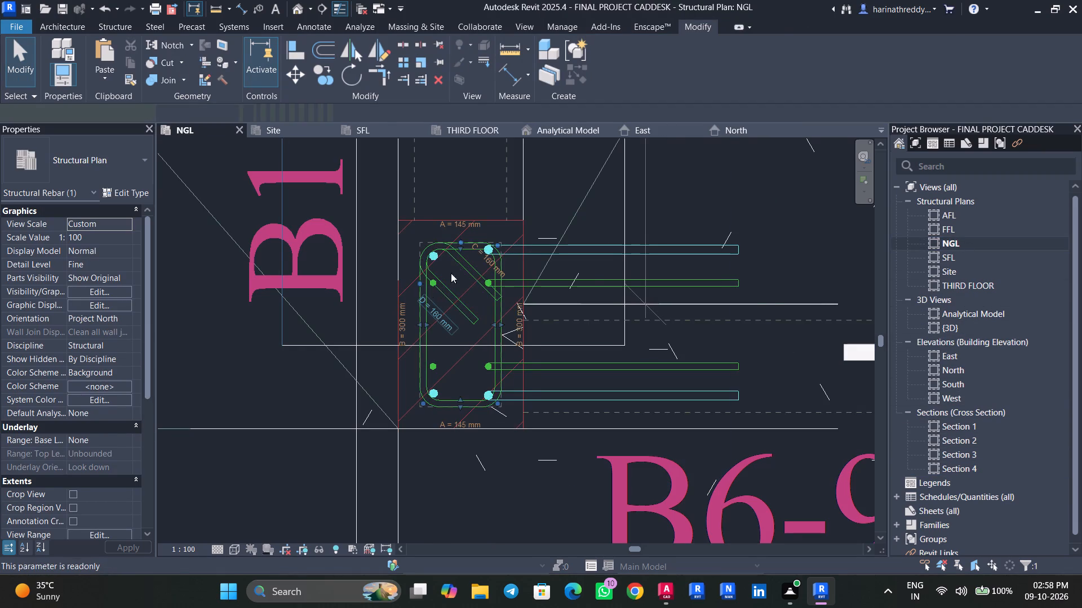
{"action": "left_click_drag", "start_coordinate": [474, 226], "coordinate": [473, 259]}
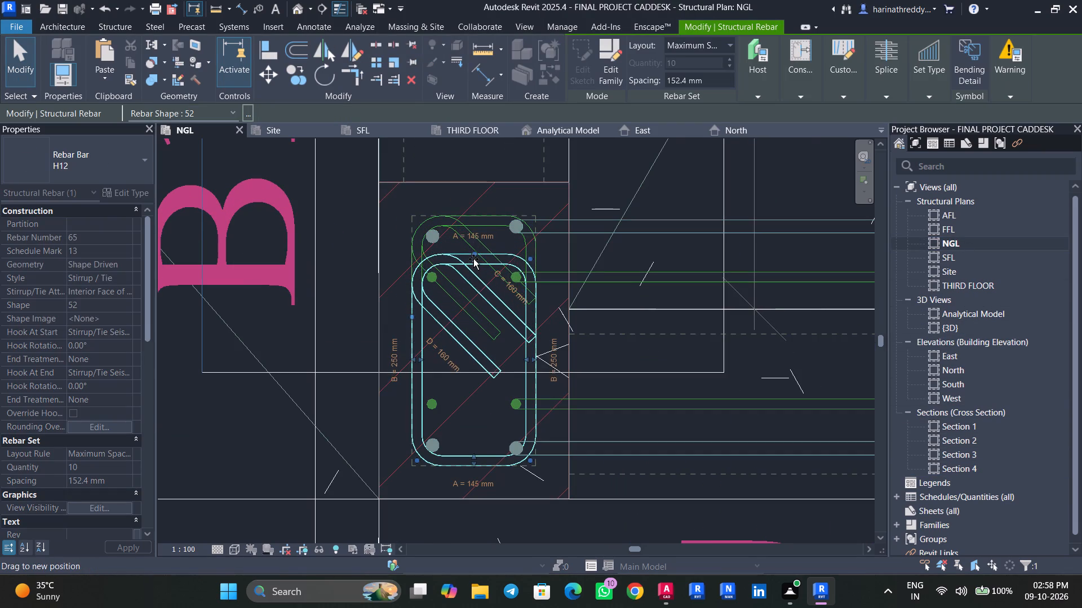
{"action": "left_click_drag", "start_coordinate": [473, 259], "coordinate": [473, 261]}
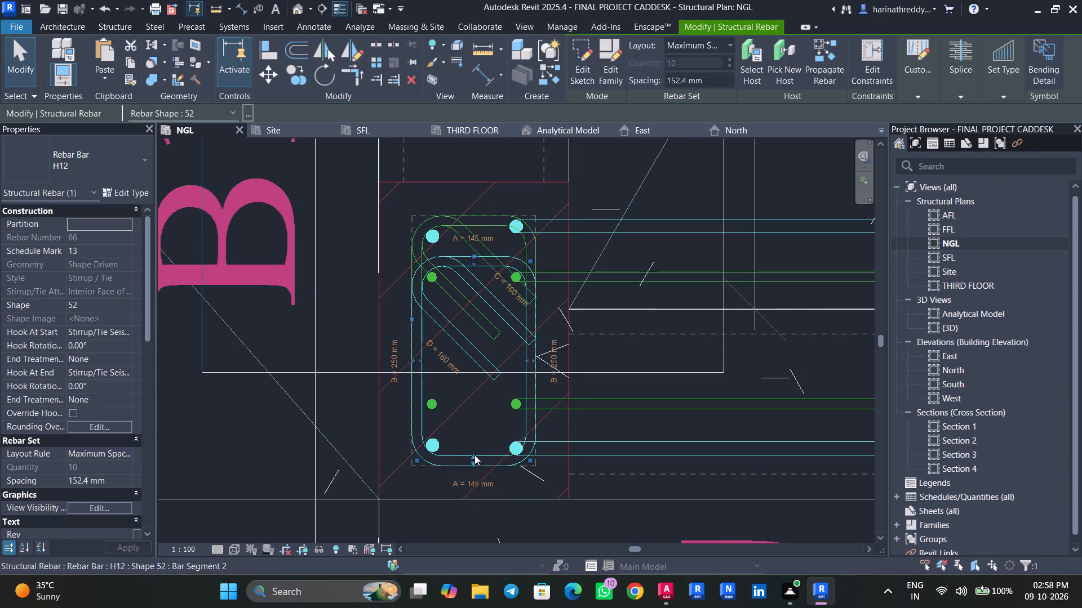
{"action": "left_click_drag", "start_coordinate": [475, 454], "coordinate": [476, 410]}
{"action": "key", "text": "Escape"}
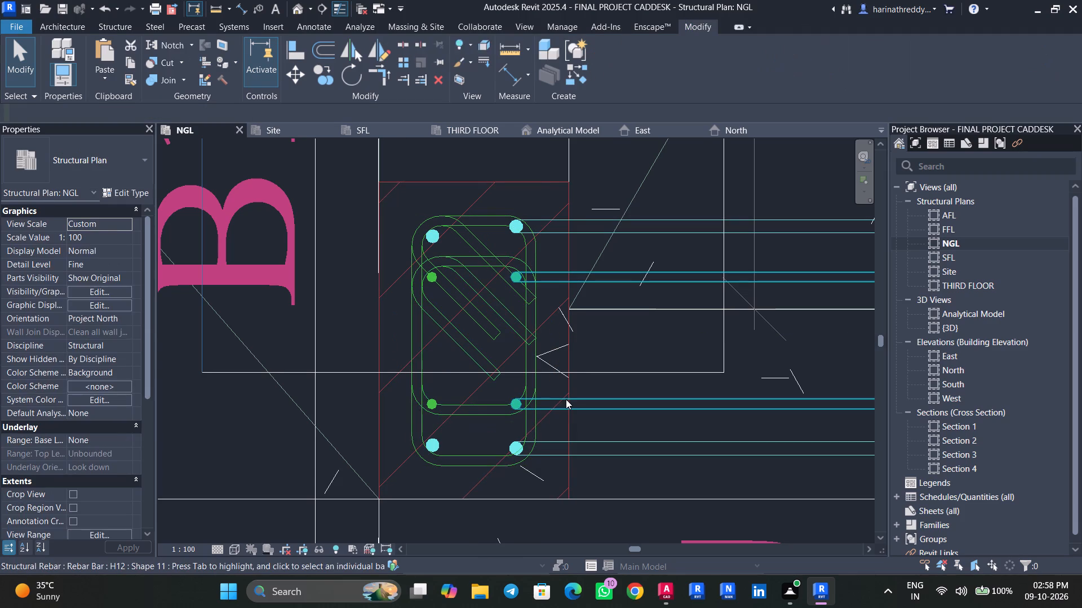
{"action": "left_click", "coordinate": [566, 399]}
{"action": "key", "text": "Escape"}
{"action": "left_click", "coordinate": [459, 412]}
{"action": "left_click_drag", "start_coordinate": [471, 415], "coordinate": [471, 420]}
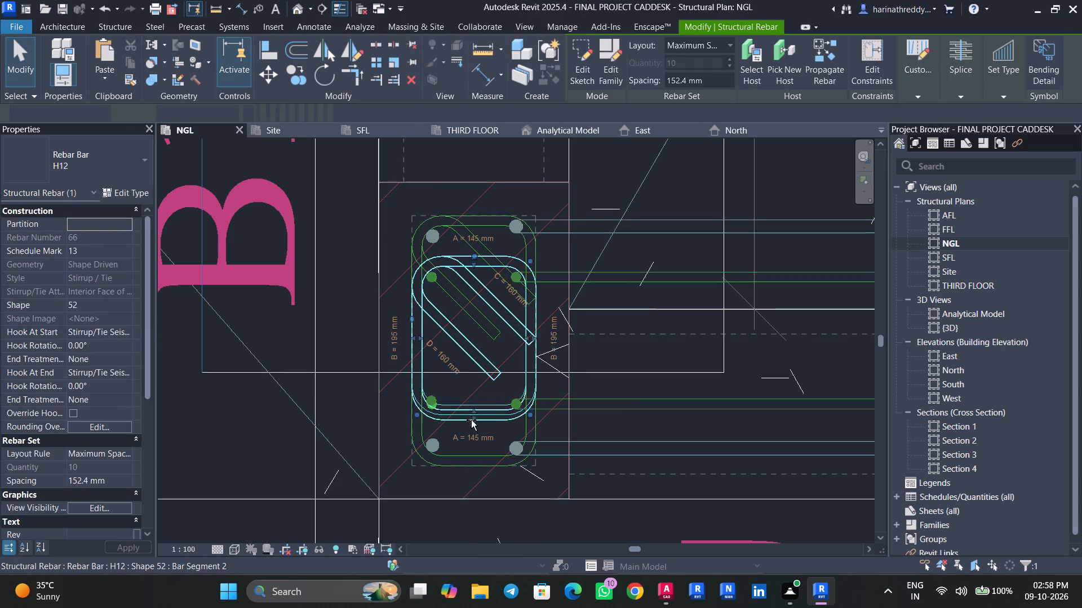
{"action": "left_click_drag", "start_coordinate": [471, 420], "coordinate": [471, 421]}
{"action": "left_click_drag", "start_coordinate": [478, 413], "coordinate": [478, 413]}
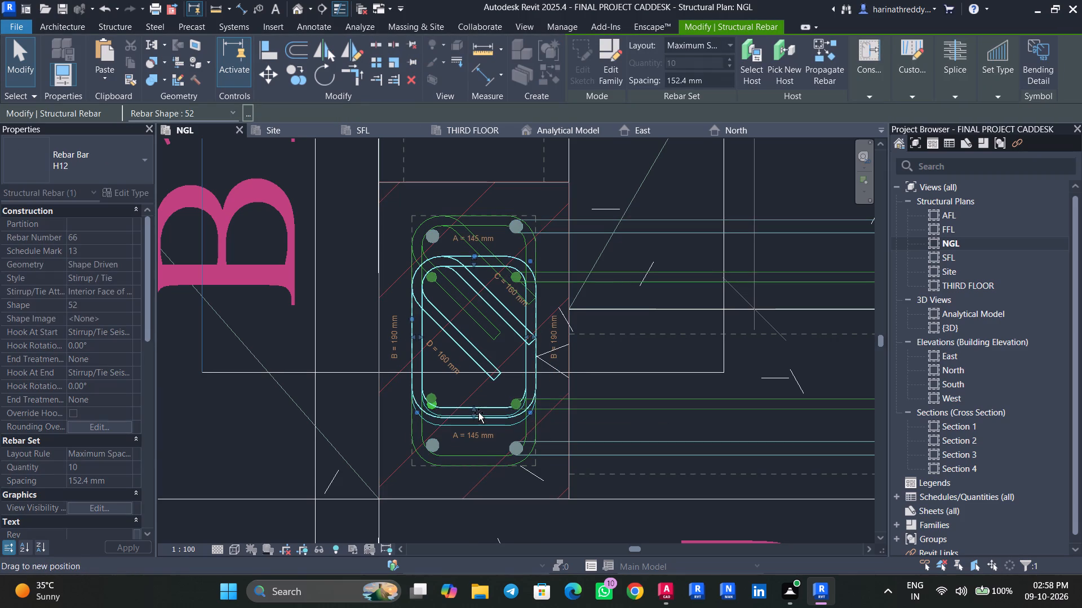
{"action": "left_click_drag", "start_coordinate": [478, 413], "coordinate": [478, 419]}
{"action": "key", "text": "Escape"}
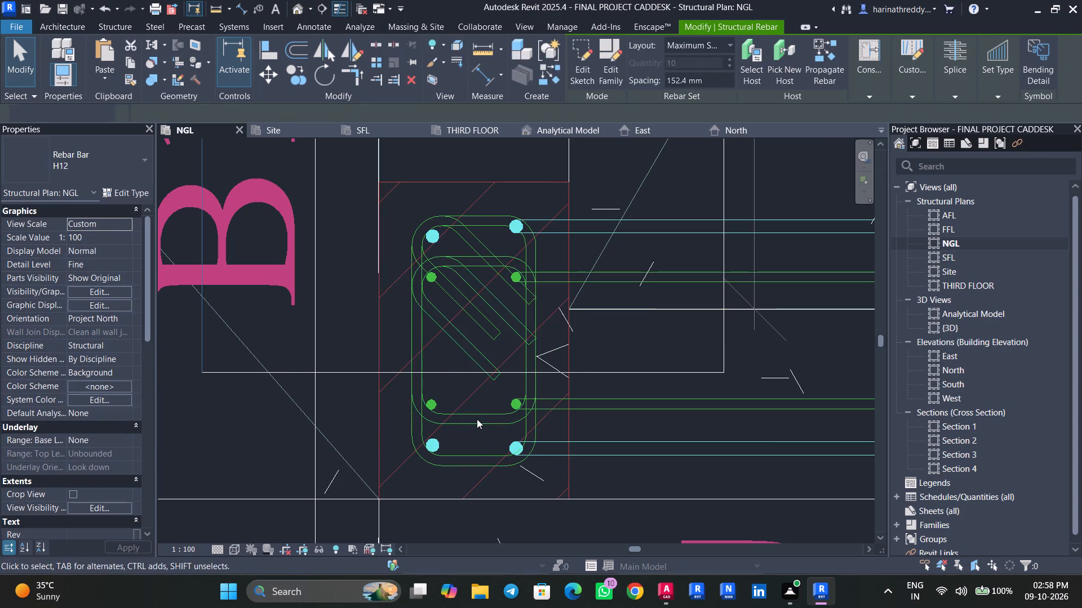
{"action": "key", "text": "Escape"}
Select all H12 rebar in the model and set it to show unobscured in the {3D} view.
{"action": "left_click", "coordinate": [477, 419]}
{"action": "type", "text": "SA"}
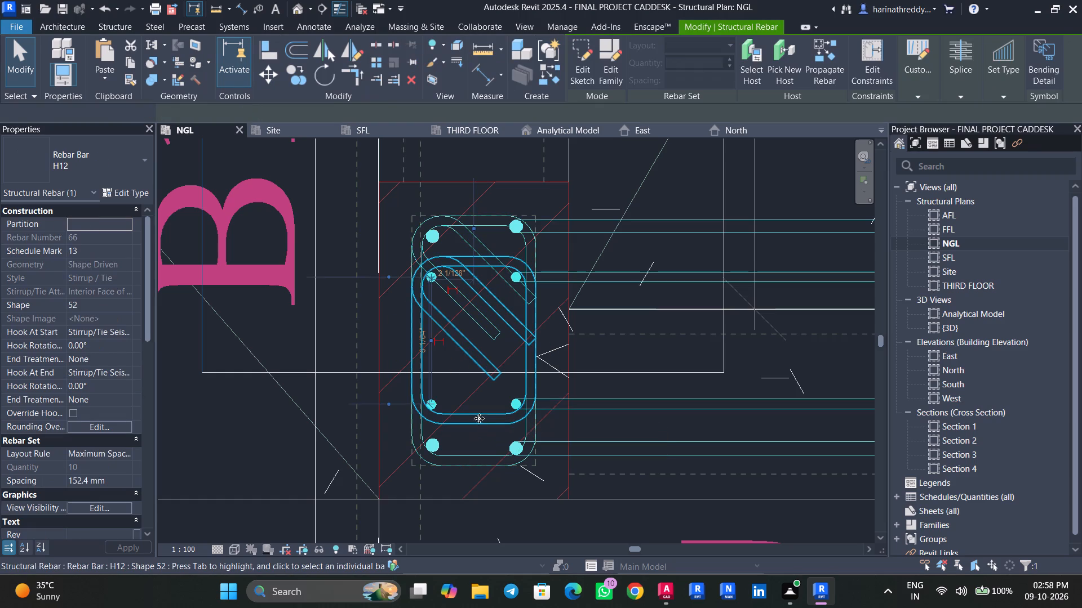
{"action": "left_click", "coordinate": [127, 501]}
{"action": "left_click", "coordinate": [99, 495]}
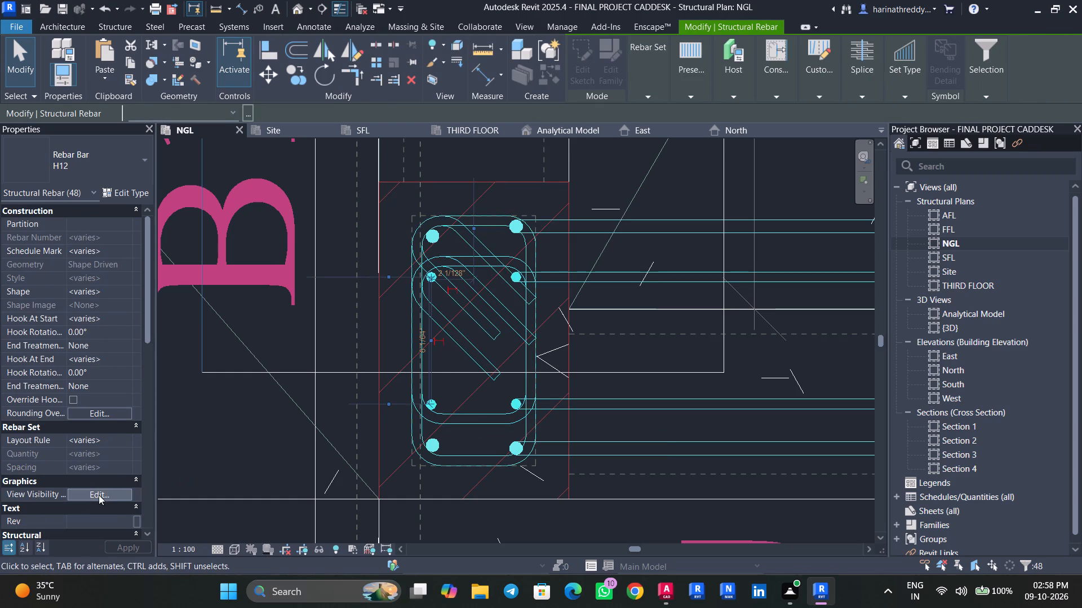
{"action": "left_click", "coordinate": [646, 263]}
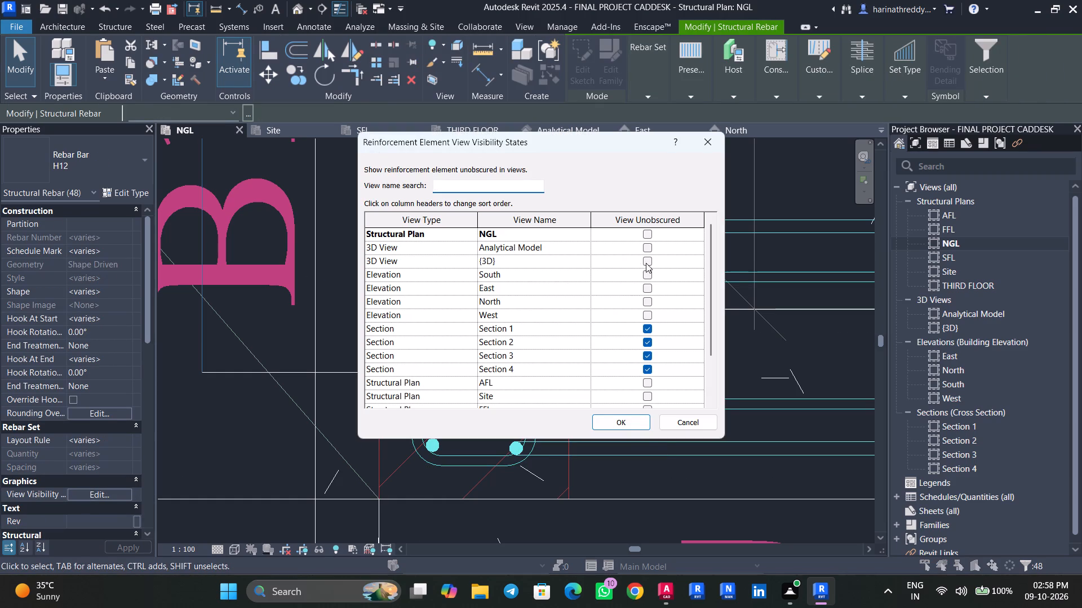
{"action": "left_click", "coordinate": [642, 421]}
{"action": "key", "text": "Escape"}
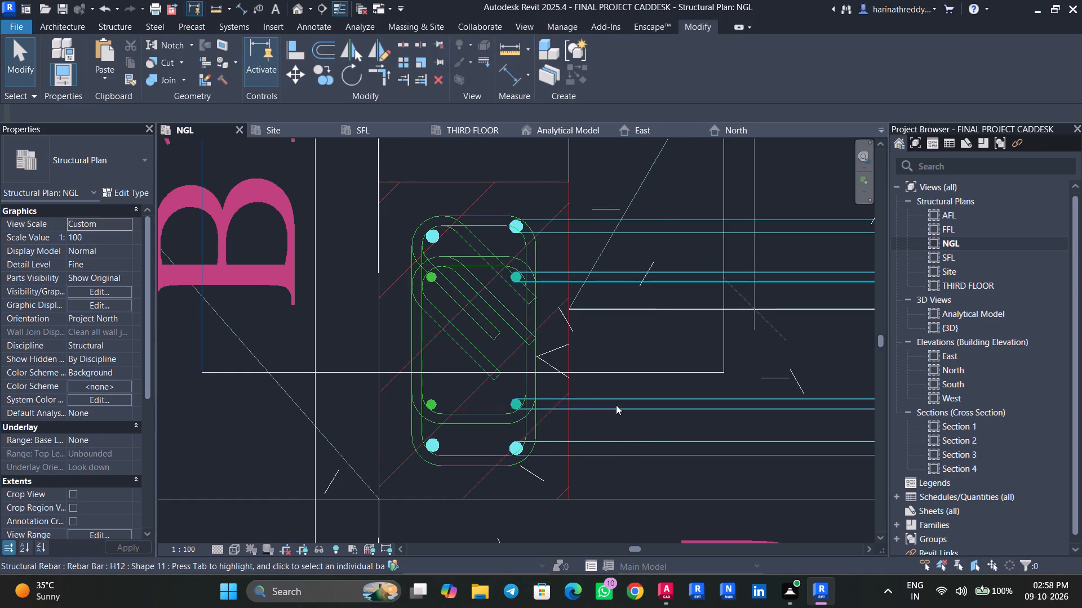
Select all H12 and H16 rebar together and set it to show unobscured in the {3D} view.
{"action": "left_click", "coordinate": [616, 405]}
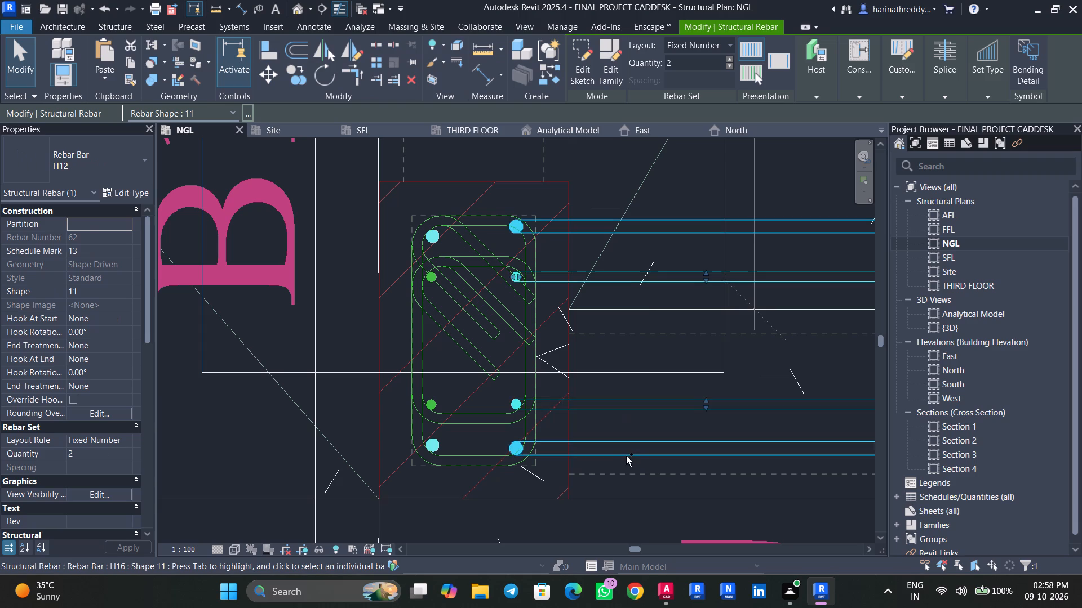
{"action": "left_click", "coordinate": [626, 456], "text": "ctrl"}
{"action": "key", "text": "s"}
{"action": "key", "text": "a"}
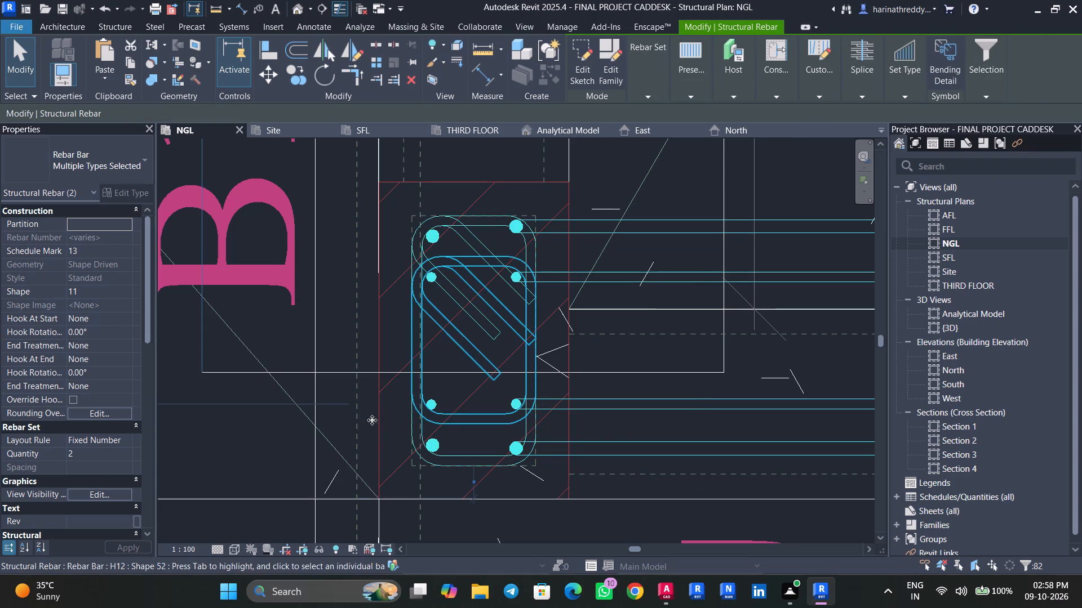
{"action": "left_click", "coordinate": [118, 495]}
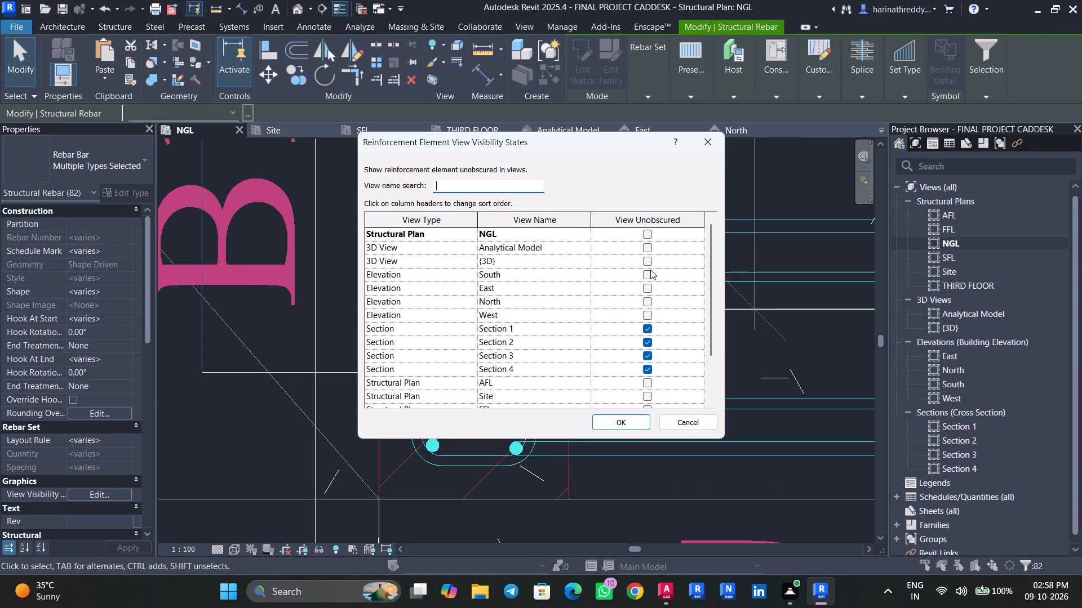
{"action": "left_click", "coordinate": [646, 262]}
{"action": "left_click", "coordinate": [627, 419]}
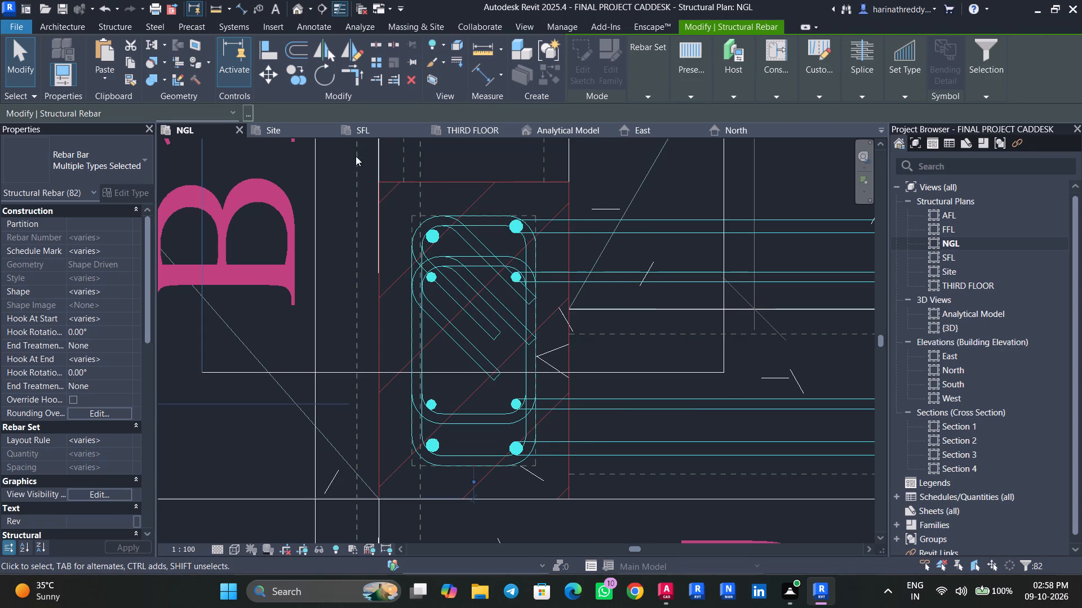
{"action": "key", "text": "Escape"}
{"action": "key", "text": "Escape"}
Examine the column and footing reinforcement across the foundation in the 3D view.
{"action": "left_click", "coordinate": [295, 11]}
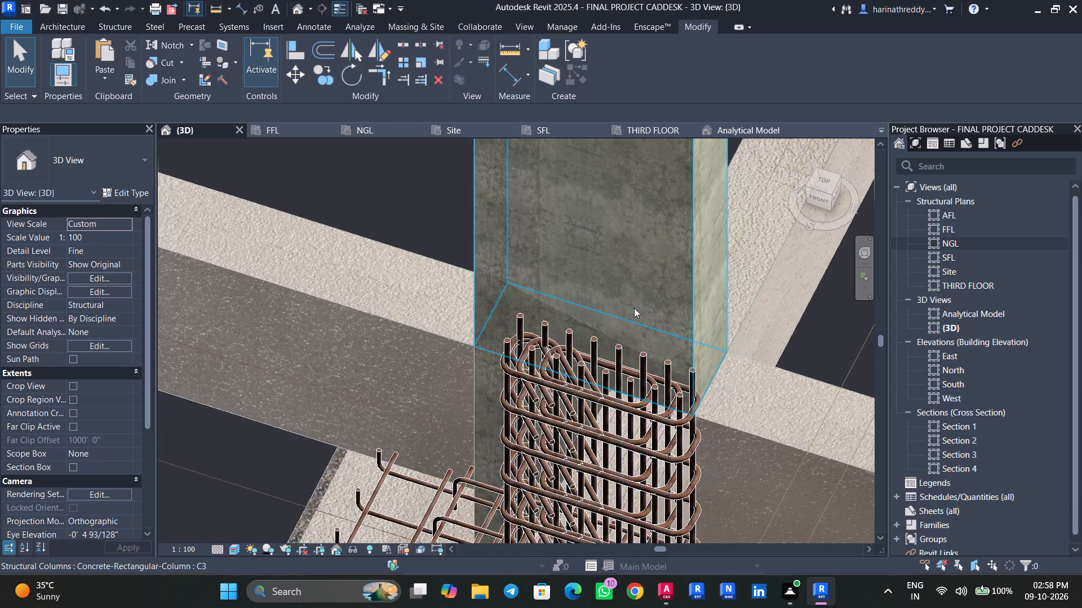
{"action": "scroll", "coordinate": [610, 303], "scroll_direction": "down", "scroll_amount": 2}
{"action": "scroll", "coordinate": [610, 303], "scroll_direction": "up", "scroll_amount": 1}
{"action": "scroll", "coordinate": [610, 303], "scroll_direction": "down", "scroll_amount": 5}
{"action": "scroll", "coordinate": [668, 350], "scroll_direction": "down", "scroll_amount": 3}
{"action": "middle_click_drag", "start_coordinate": [735, 372], "coordinate": [804, 347], "text": "shift"}
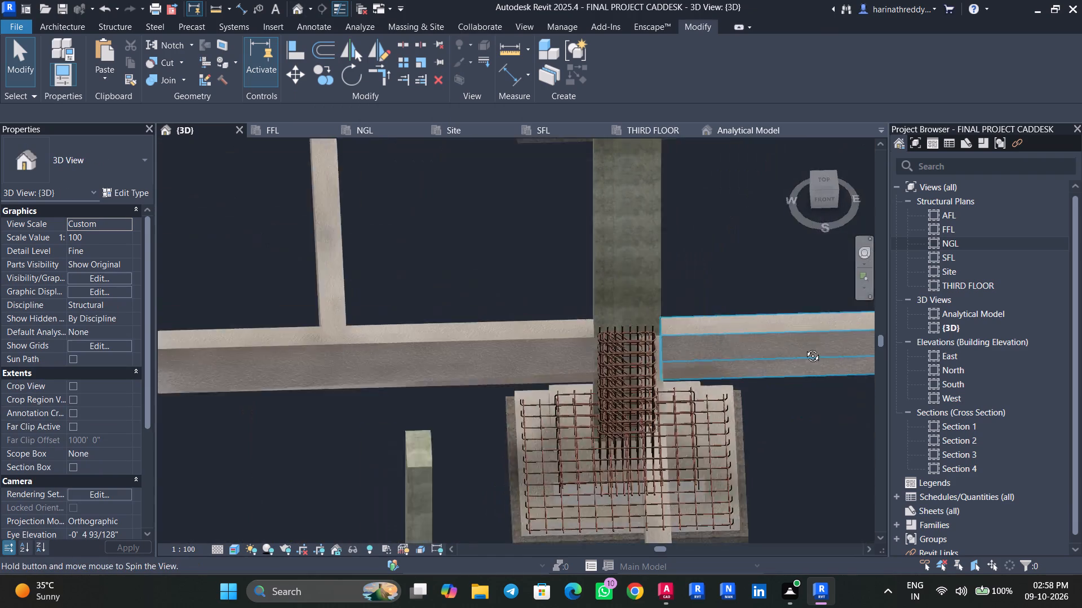
{"action": "middle_click_drag", "start_coordinate": [804, 347], "coordinate": [924, 298], "text": "shift"}
{"action": "scroll", "coordinate": [718, 412], "scroll_direction": "up", "scroll_amount": 1}
{"action": "scroll", "coordinate": [718, 412], "scroll_direction": "down", "scroll_amount": 1}
{"action": "scroll", "coordinate": [718, 412], "scroll_direction": "up", "scroll_amount": 8}
{"action": "middle_click_drag", "start_coordinate": [628, 428], "coordinate": [670, 373], "text": "shift"}
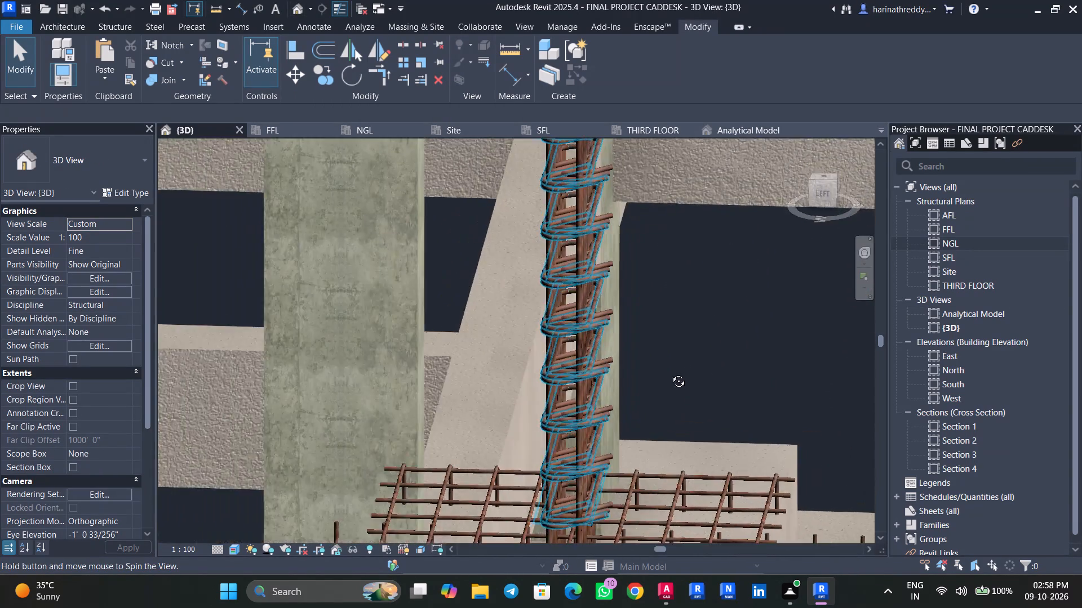
{"action": "middle_click_drag", "start_coordinate": [670, 373], "coordinate": [506, 419], "text": "shift"}
{"action": "scroll", "coordinate": [502, 409], "scroll_direction": "down", "scroll_amount": 8}
{"action": "scroll", "coordinate": [502, 403], "scroll_direction": "up", "scroll_amount": 1}
{"action": "scroll", "coordinate": [502, 400], "scroll_direction": "down", "scroll_amount": 13}
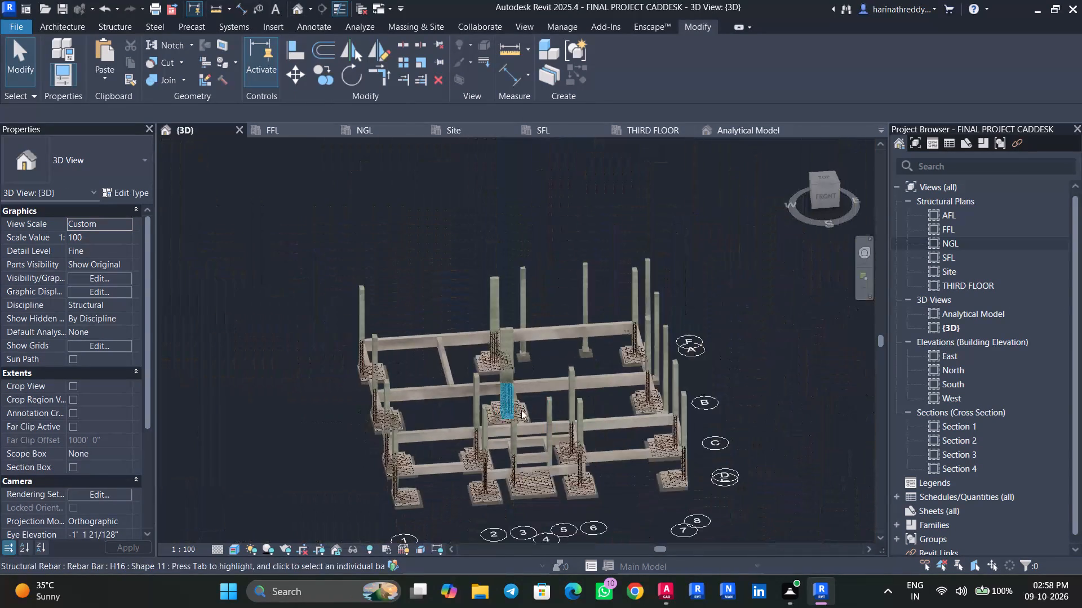
{"action": "middle_click_drag", "start_coordinate": [359, 463], "coordinate": [232, 457], "text": "shift"}
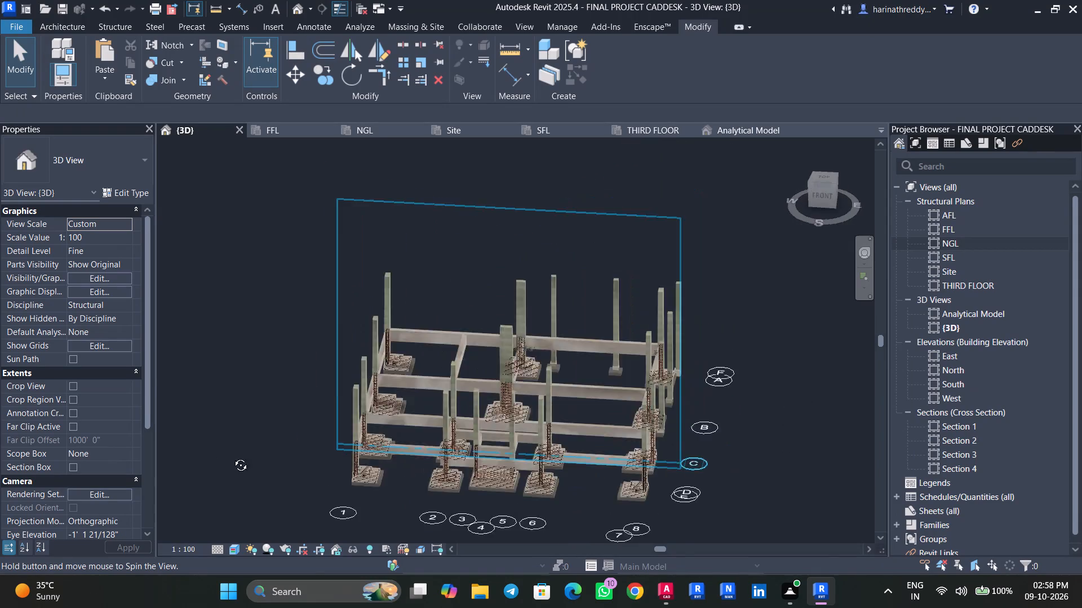
{"action": "middle_click_drag", "start_coordinate": [232, 457], "coordinate": [196, 454], "text": "shift"}
{"action": "scroll", "coordinate": [553, 493], "scroll_direction": "up", "scroll_amount": 3}
{"action": "scroll", "coordinate": [553, 487], "scroll_direction": "down", "scroll_amount": 1}
{"action": "scroll", "coordinate": [552, 485], "scroll_direction": "up", "scroll_amount": 11}
{"action": "scroll", "coordinate": [549, 468], "scroll_direction": "down", "scroll_amount": 1}
{"action": "scroll", "coordinate": [549, 468], "scroll_direction": "up", "scroll_amount": 2}
{"action": "middle_click_drag", "start_coordinate": [544, 463], "coordinate": [521, 458], "text": "shift"}
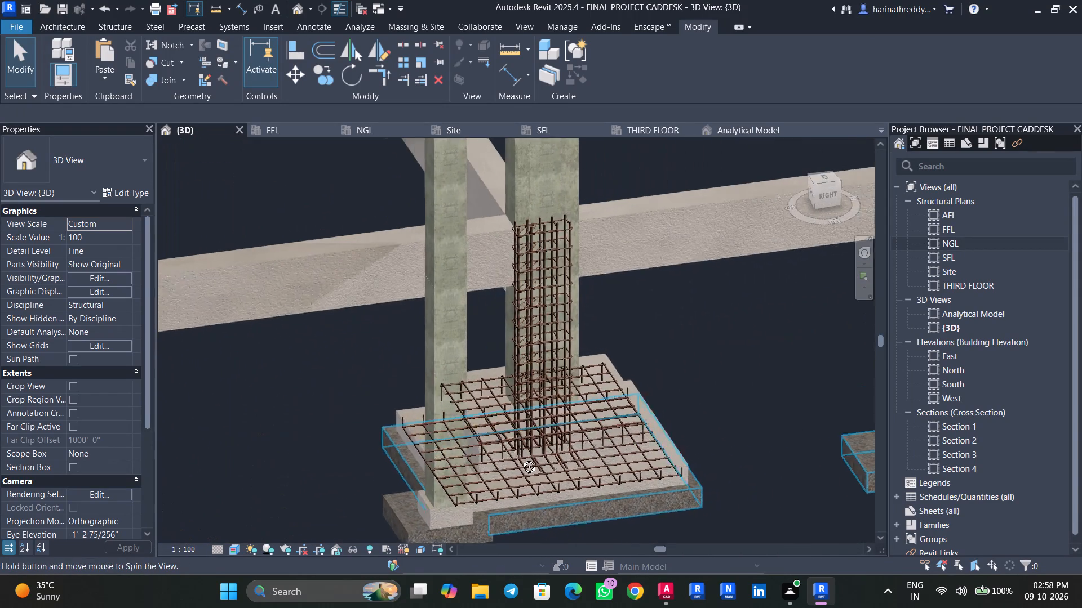
{"action": "middle_click_drag", "start_coordinate": [521, 458], "coordinate": [520, 458], "text": "shift"}
{"action": "scroll", "coordinate": [491, 217], "scroll_direction": "down", "scroll_amount": 7}
{"action": "middle_click_drag", "start_coordinate": [490, 203], "coordinate": [538, 311], "text": "shift"}
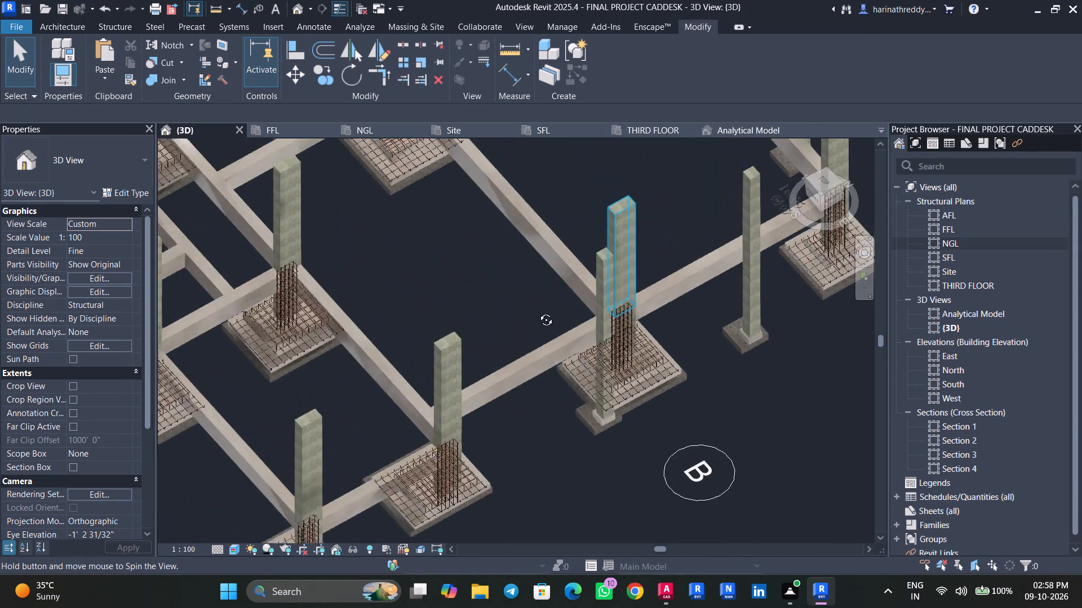
{"action": "middle_click_drag", "start_coordinate": [538, 311], "coordinate": [523, 314], "text": "shift"}
{"action": "middle_click_drag", "start_coordinate": [493, 306], "coordinate": [676, 349]}
{"action": "scroll", "coordinate": [636, 348], "scroll_direction": "down", "scroll_amount": 4}
{"action": "middle_click_drag", "start_coordinate": [638, 352], "coordinate": [675, 385], "text": "shift"}
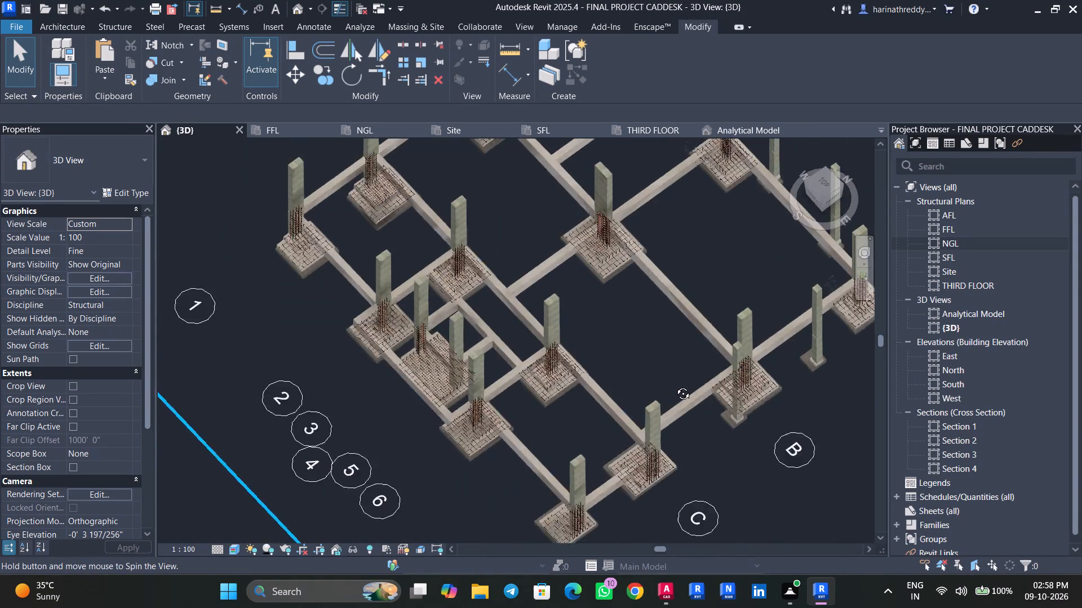
{"action": "middle_click_drag", "start_coordinate": [675, 385], "coordinate": [701, 384], "text": "shift"}
Propagate the reinforced C4 column's rebar, aligned by host, to the other C4 column on the shared lift footing.
{"action": "scroll", "coordinate": [477, 372], "scroll_direction": "up", "scroll_amount": 9}
{"action": "middle_click_drag", "start_coordinate": [590, 377], "coordinate": [632, 316], "text": "shift"}
{"action": "scroll", "coordinate": [618, 343], "scroll_direction": "up", "scroll_amount": 1, "text": "shift"}
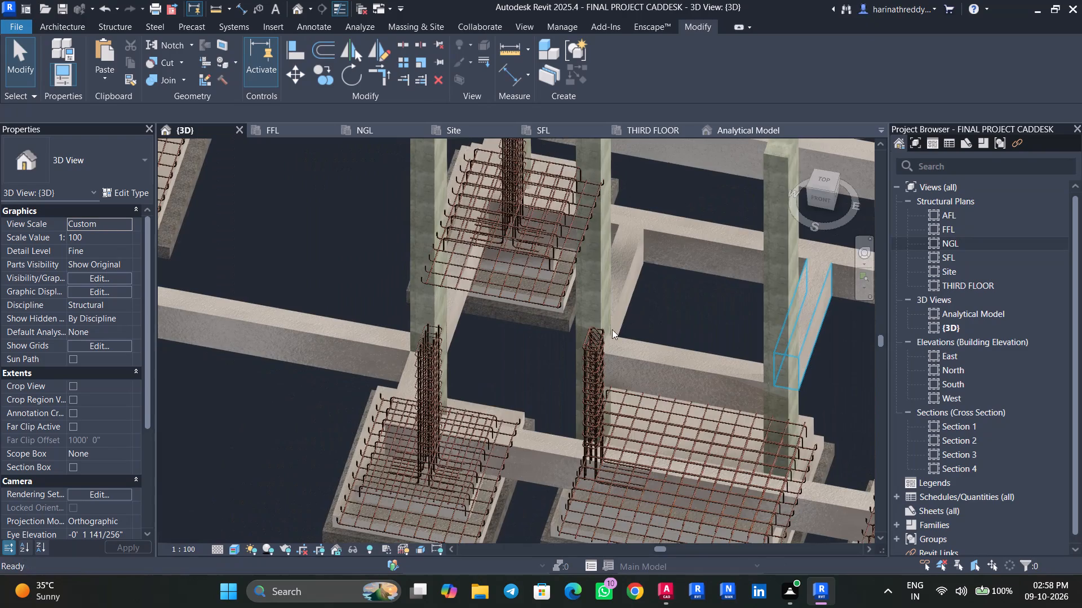
{"action": "scroll", "coordinate": [593, 343], "scroll_direction": "up", "scroll_amount": 6}
{"action": "left_click", "coordinate": [554, 378]}
{"action": "scroll", "coordinate": [554, 378], "scroll_direction": "down", "scroll_amount": 4}
{"action": "middle_click_drag", "start_coordinate": [554, 378], "coordinate": [585, 372], "text": "shift"}
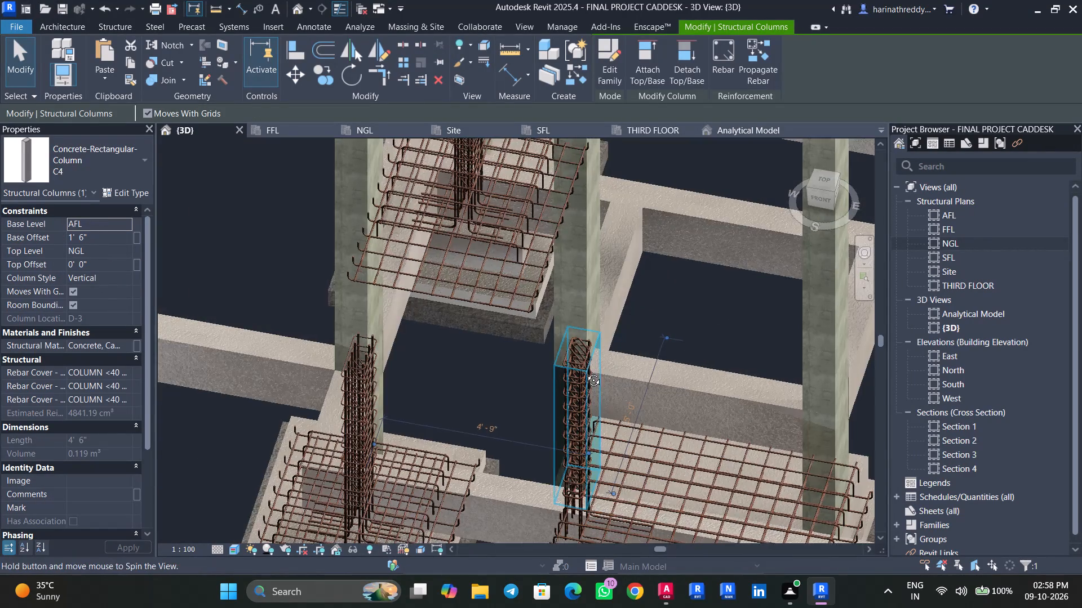
{"action": "middle_click_drag", "start_coordinate": [585, 372], "coordinate": [591, 370], "text": "shift"}
{"action": "left_click", "coordinate": [751, 77]}
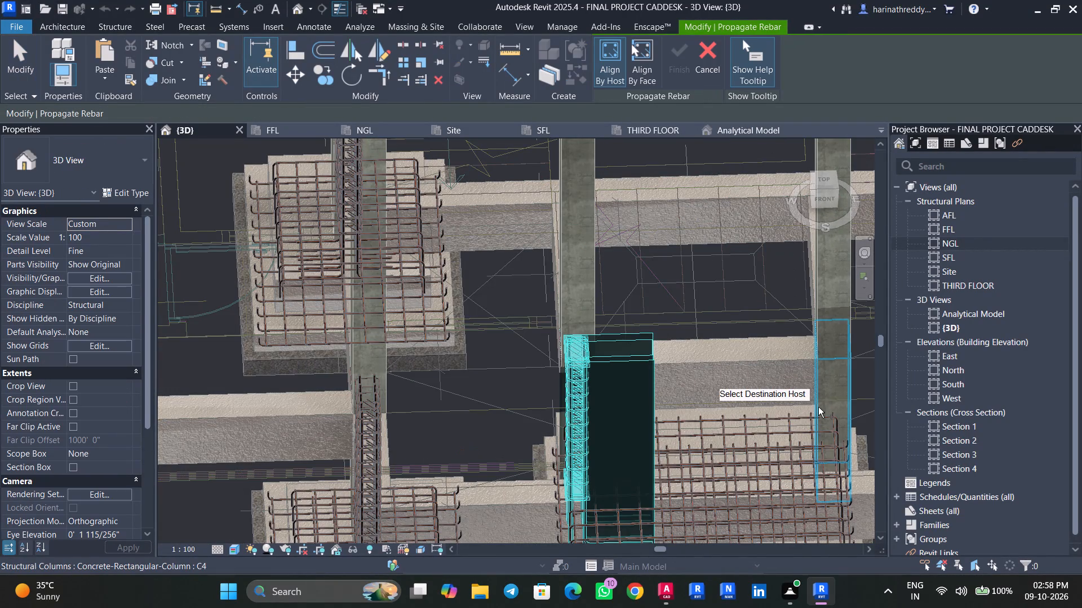
{"action": "left_click", "coordinate": [818, 407]}
{"action": "left_click", "coordinate": [681, 61]}
{"action": "key", "text": "Escape"}
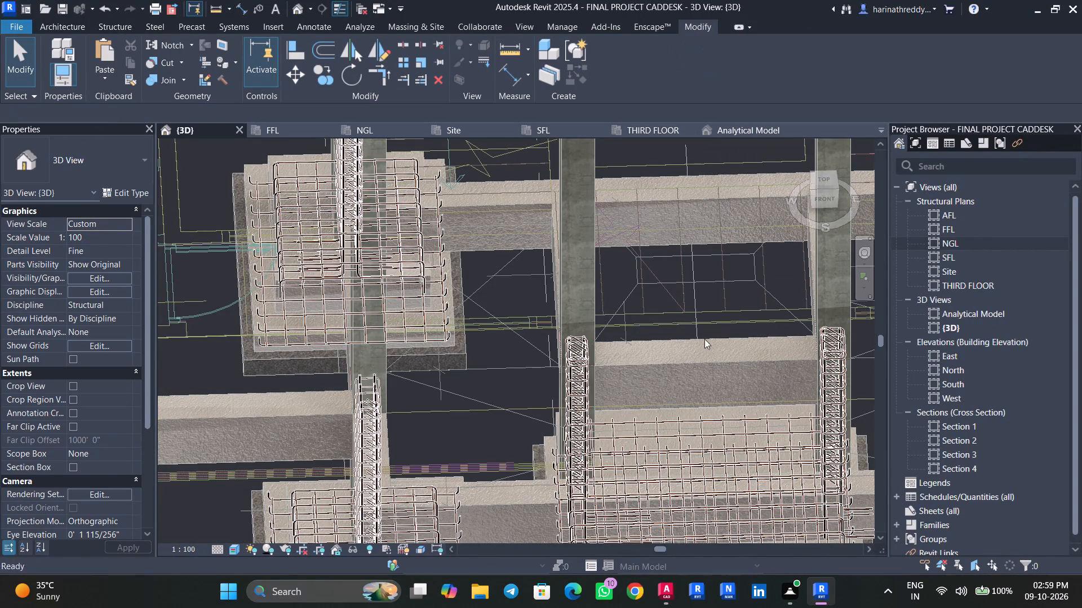
{"action": "key", "text": "Escape"}
Examine the C4 column bars and ties up close in the 3D view.
{"action": "middle_click_drag", "start_coordinate": [711, 387], "coordinate": [775, 296], "text": "shift"}
{"action": "scroll", "coordinate": [801, 290], "scroll_direction": "up", "scroll_amount": 6}
{"action": "scroll", "coordinate": [823, 293], "scroll_direction": "down", "scroll_amount": 1}
{"action": "scroll", "coordinate": [823, 293], "scroll_direction": "up", "scroll_amount": 8}
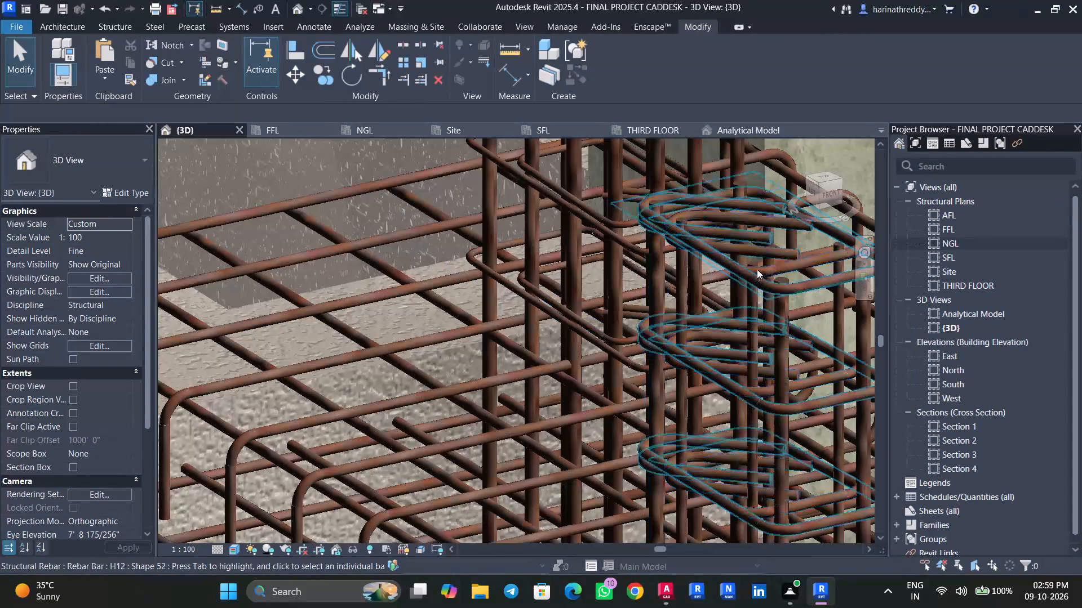
{"action": "left_click", "coordinate": [757, 269]}
{"action": "scroll", "coordinate": [730, 322], "scroll_direction": "down", "scroll_amount": 5}
{"action": "middle_click_drag", "start_coordinate": [706, 356], "coordinate": [743, 345], "text": "shift"}
{"action": "key", "text": "Escape"}
{"action": "key", "text": "Escape"}
{"action": "scroll", "coordinate": [609, 352], "scroll_direction": "down", "scroll_amount": 10}
{"action": "middle_click_drag", "start_coordinate": [618, 357], "coordinate": [511, 345], "text": "shift"}
In Section 4, lower the top of the C4 column's inner H12 tie set to the underside of beam B6.
{"action": "double_click", "coordinate": [960, 432]}
{"action": "double_click", "coordinate": [965, 470]}
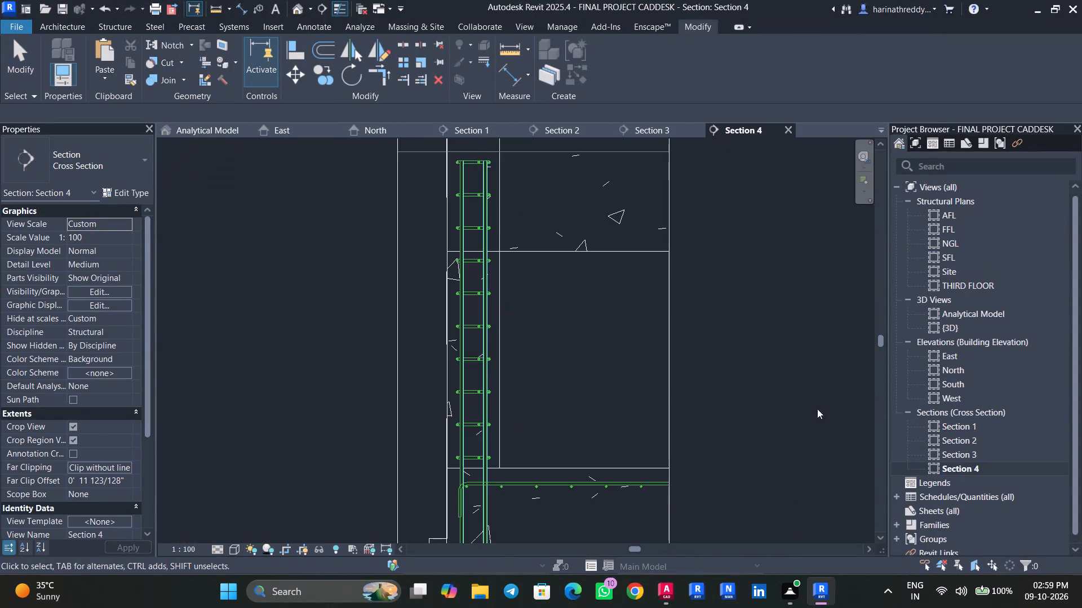
{"action": "left_click", "coordinate": [465, 216]}
{"action": "key", "text": "Escape"}
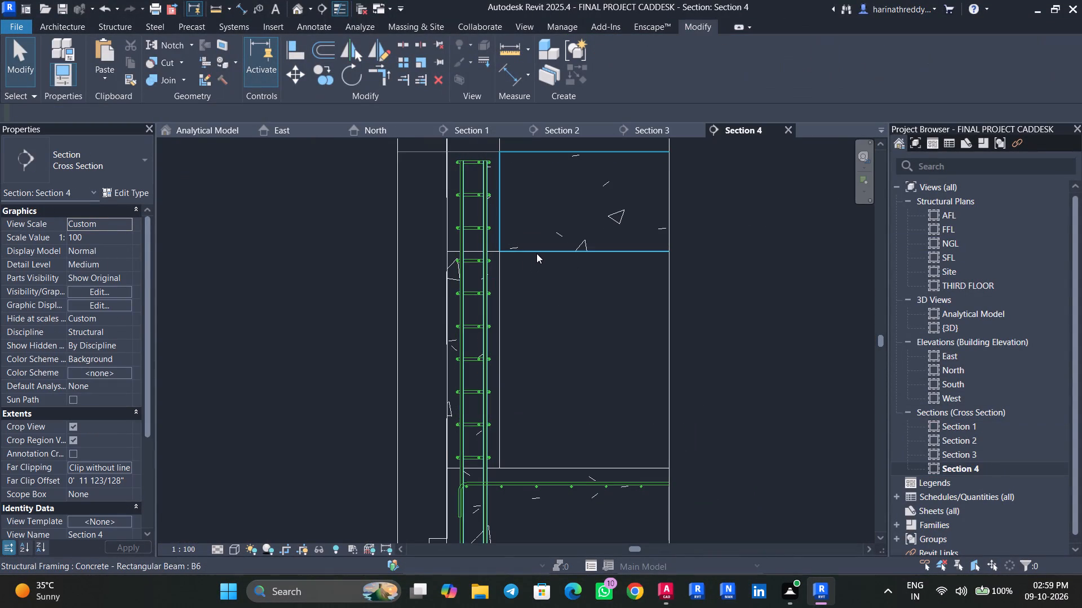
{"action": "left_click", "coordinate": [537, 251]}
{"action": "key", "text": "Escape"}
{"action": "left_click", "coordinate": [473, 264]}
{"action": "left_click_drag", "start_coordinate": [475, 166], "coordinate": [477, 209]}
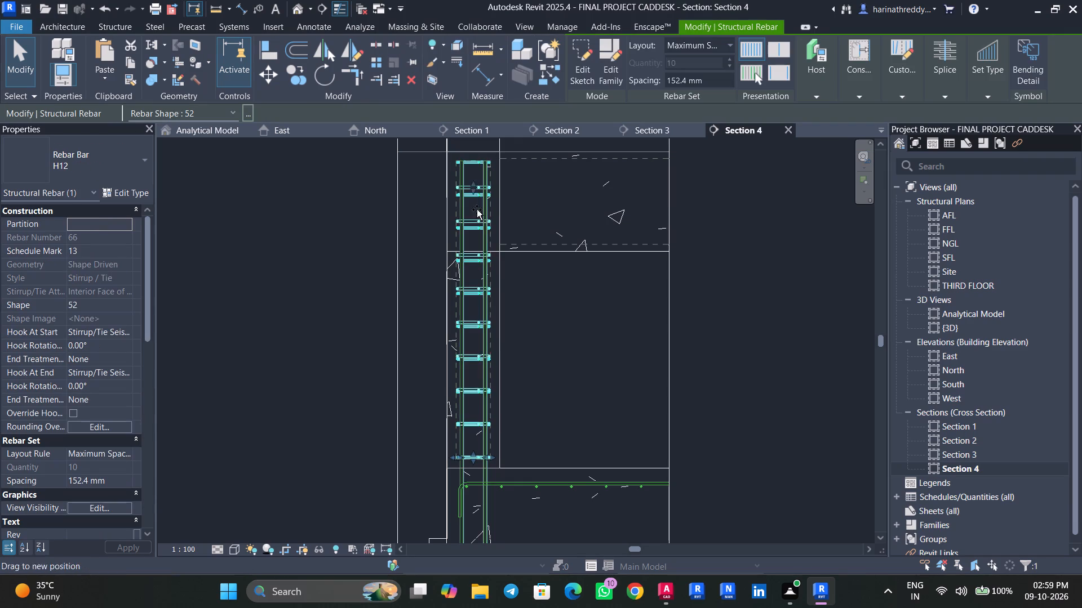
{"action": "left_click_drag", "start_coordinate": [477, 209], "coordinate": [478, 260]}
{"action": "key", "text": "Escape"}
{"action": "key", "text": "Escape"}
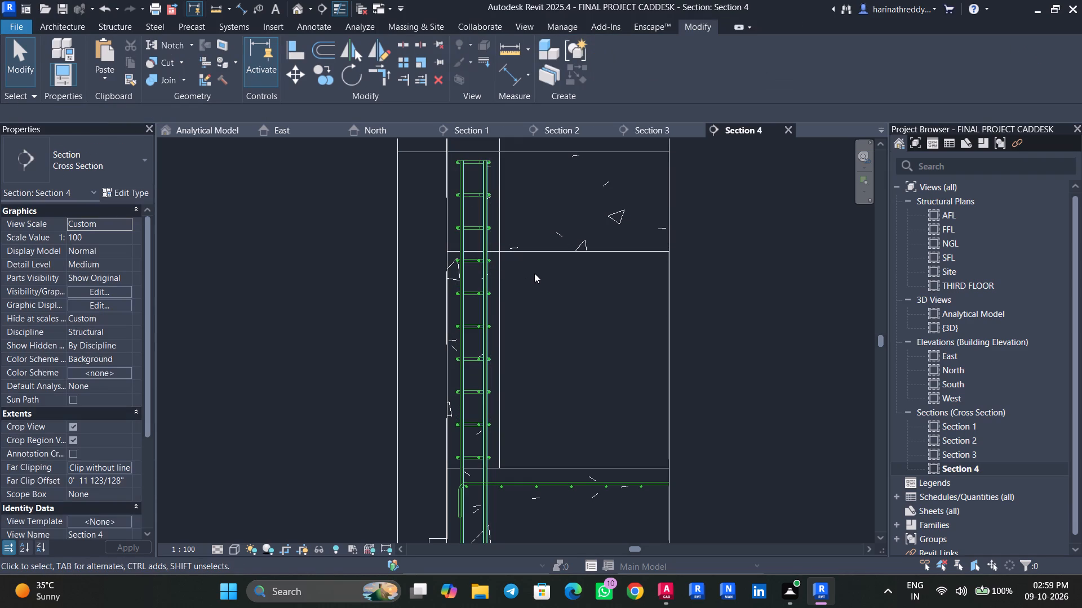
Lower the top of the C4 column's outer H12 tie set to the underside of beam B6.
{"action": "left_click", "coordinate": [475, 167]}
{"action": "left_click_drag", "start_coordinate": [473, 163], "coordinate": [477, 231]}
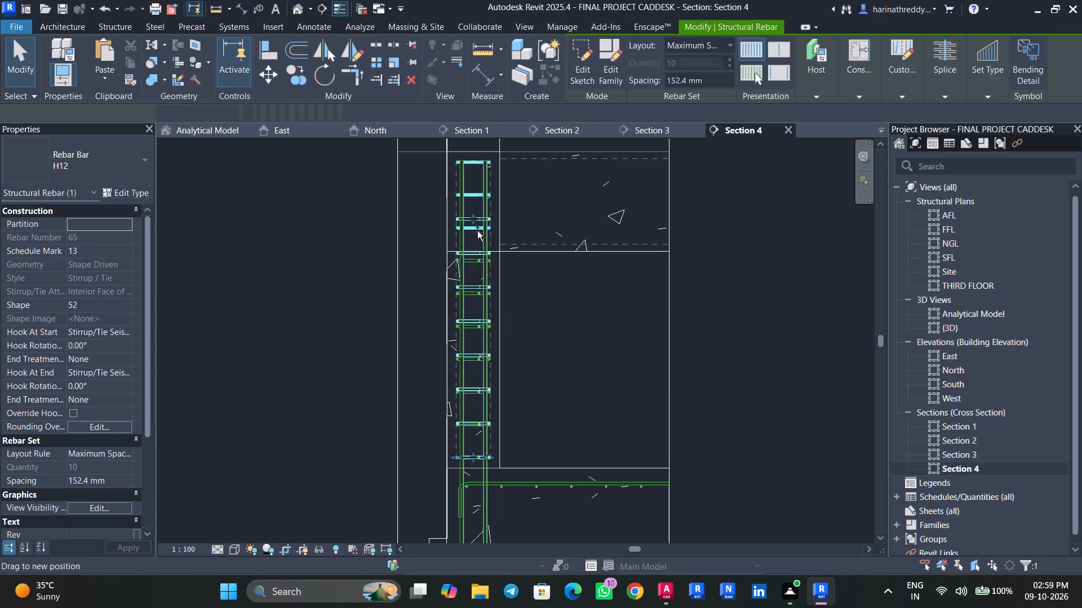
{"action": "left_click_drag", "start_coordinate": [477, 231], "coordinate": [480, 260]}
{"action": "key", "text": "Escape"}
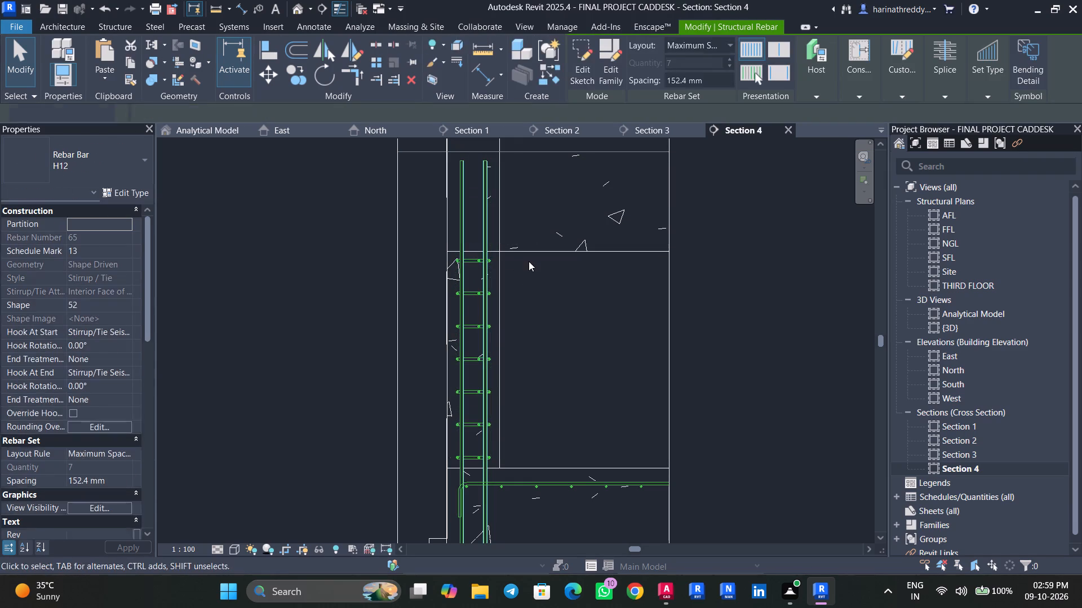
Save the project with the C4 column's trimmed tie sets.
{"action": "key", "text": "Escape"}
{"action": "scroll", "coordinate": [523, 281], "scroll_direction": "up", "scroll_amount": 3}
{"action": "middle_click_drag", "start_coordinate": [525, 286], "coordinate": [535, 316]}
{"action": "key", "text": "ctrl+s"}
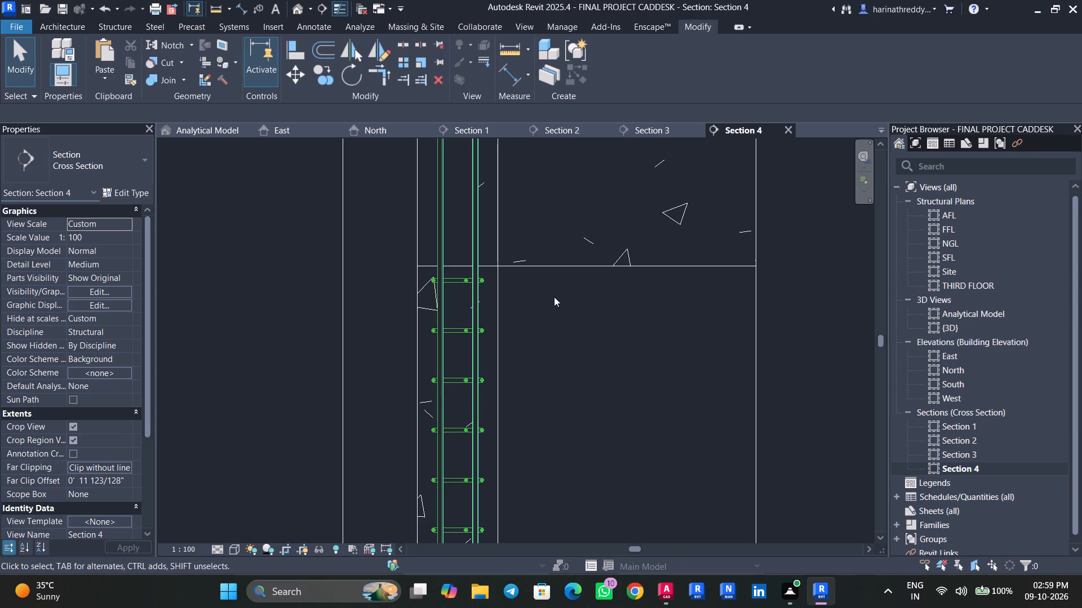
In Section 3, lower the top of the column's H16 tie set with rebar number 59 to just below beam B2's underside.
{"action": "double_click", "coordinate": [978, 453]}
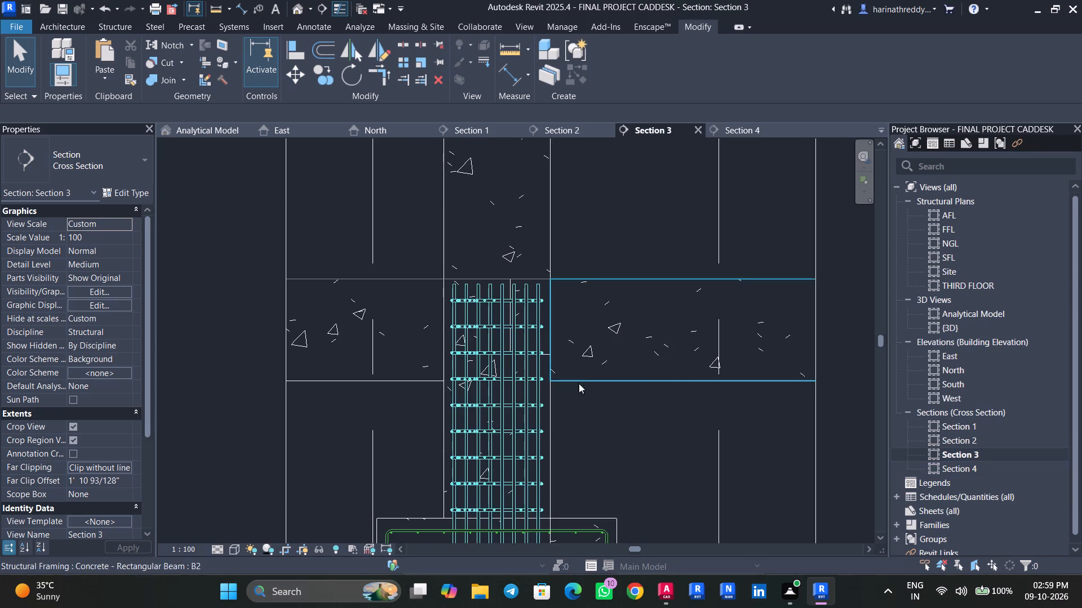
{"action": "scroll", "coordinate": [502, 346], "scroll_direction": "down", "scroll_amount": 1}
{"action": "scroll", "coordinate": [502, 346], "scroll_direction": "up", "scroll_amount": 3}
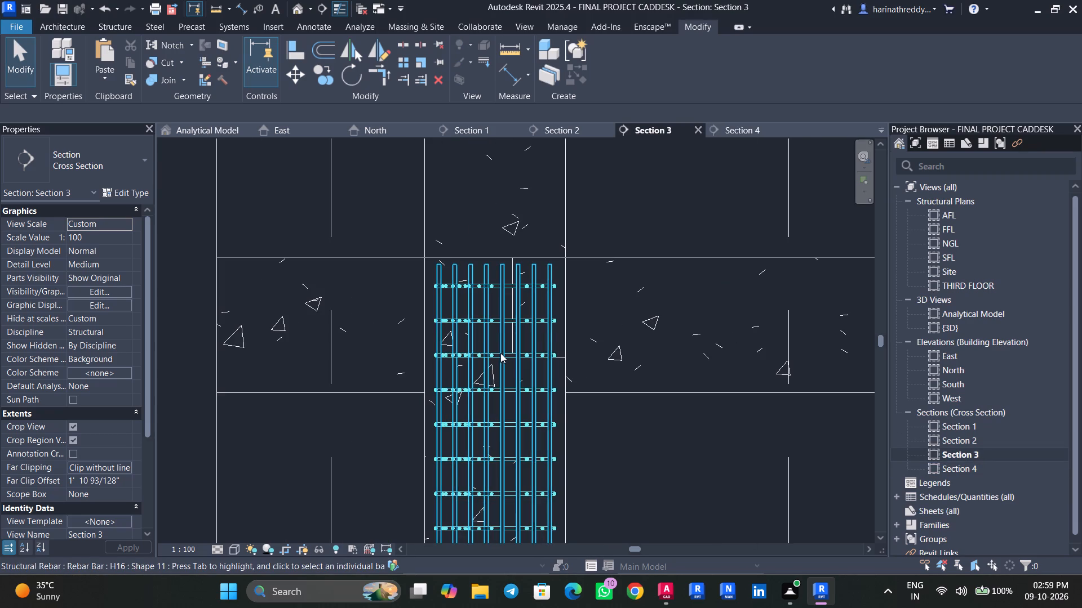
{"action": "left_click", "coordinate": [500, 353]}
{"action": "key", "text": "Escape"}
{"action": "left_click", "coordinate": [449, 286]}
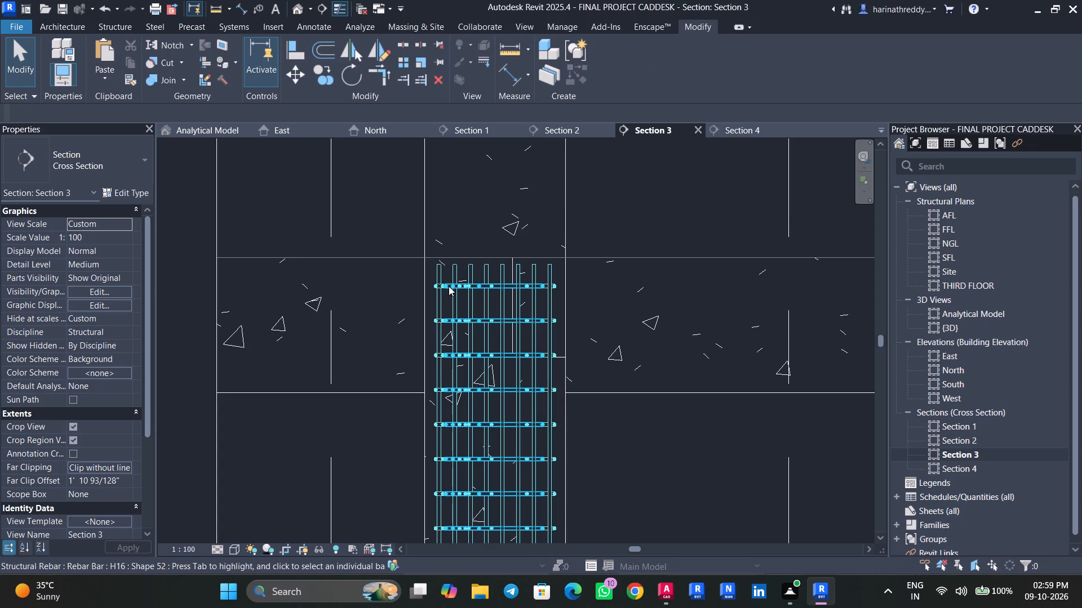
{"action": "scroll", "coordinate": [505, 296], "scroll_direction": "up", "scroll_amount": 5}
{"action": "middle_click_drag", "start_coordinate": [500, 285], "coordinate": [520, 112]}
{"action": "scroll", "coordinate": [516, 177], "scroll_direction": "down", "scroll_amount": 2}
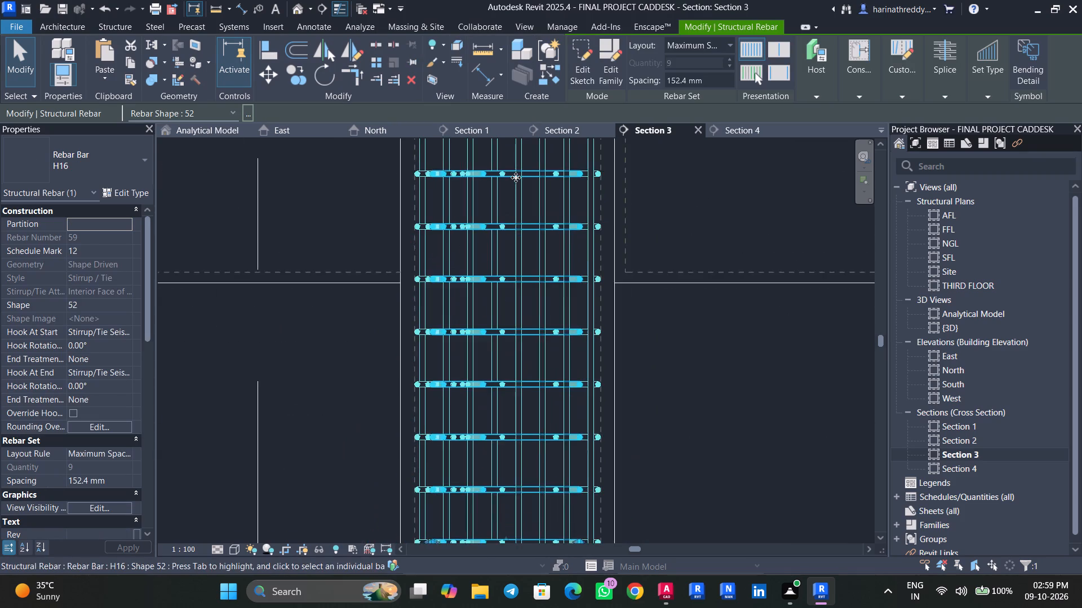
{"action": "middle_click_drag", "start_coordinate": [513, 201], "coordinate": [510, 248]}
{"action": "scroll", "coordinate": [512, 192], "scroll_direction": "down", "scroll_amount": 3}
{"action": "left_click_drag", "start_coordinate": [503, 182], "coordinate": [505, 221]}
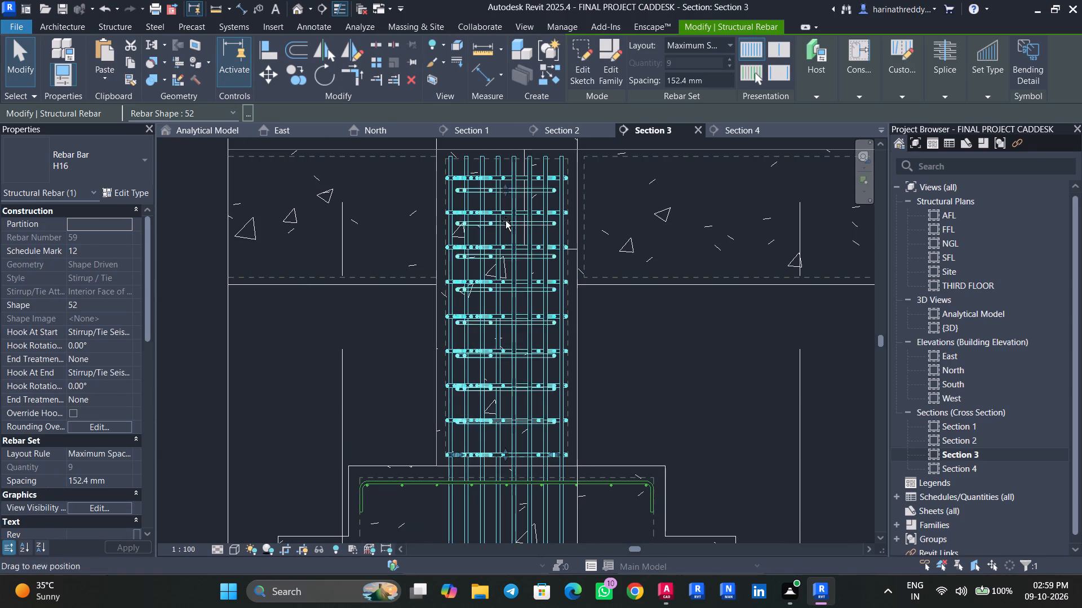
{"action": "left_click_drag", "start_coordinate": [505, 221], "coordinate": [502, 293]}
{"action": "scroll", "coordinate": [502, 193], "scroll_direction": "up", "scroll_amount": 3}
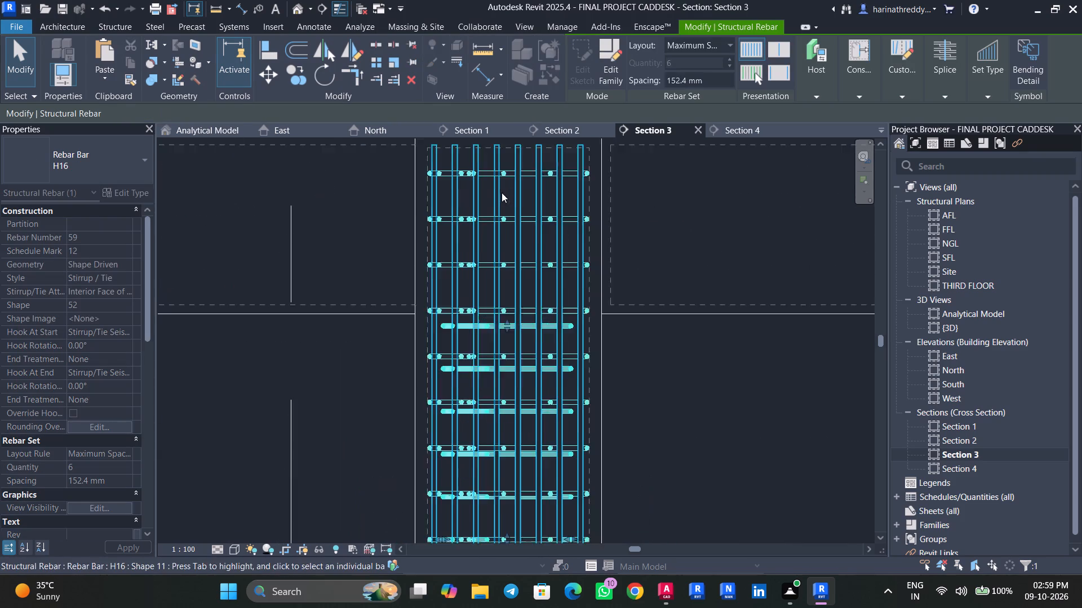
{"action": "key", "text": "Escape"}
Lower the top of the H16 tie set with rebar number 60 to just below beam B2's underside.
{"action": "left_click", "coordinate": [475, 174]}
{"action": "left_click_drag", "start_coordinate": [507, 171], "coordinate": [498, 298]}
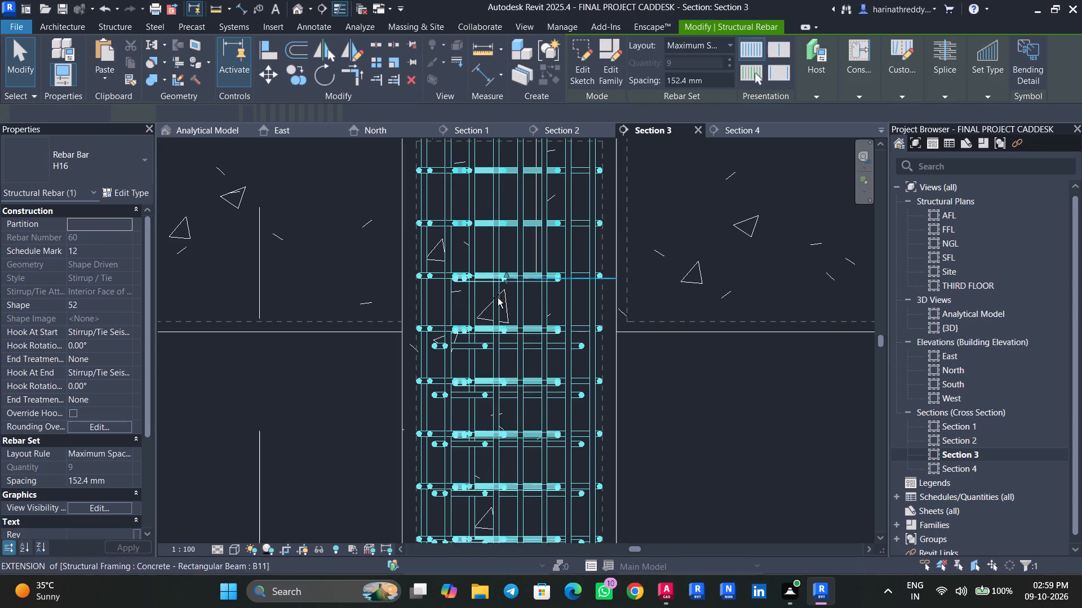
{"action": "left_click_drag", "start_coordinate": [498, 298], "coordinate": [501, 342]}
{"action": "key", "text": "Escape"}
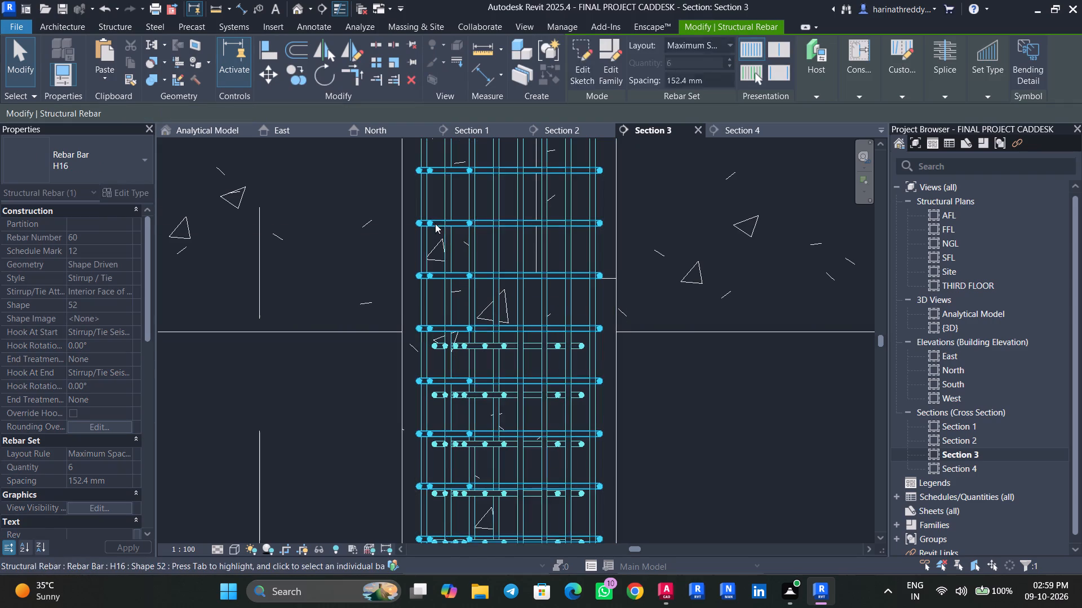
Lower the top of the remaining H16 tie set, rebar number 58, to just below beam B2's underside.
{"action": "left_click", "coordinate": [444, 221]}
{"action": "key", "text": "Escape"}
{"action": "left_click", "coordinate": [438, 222]}
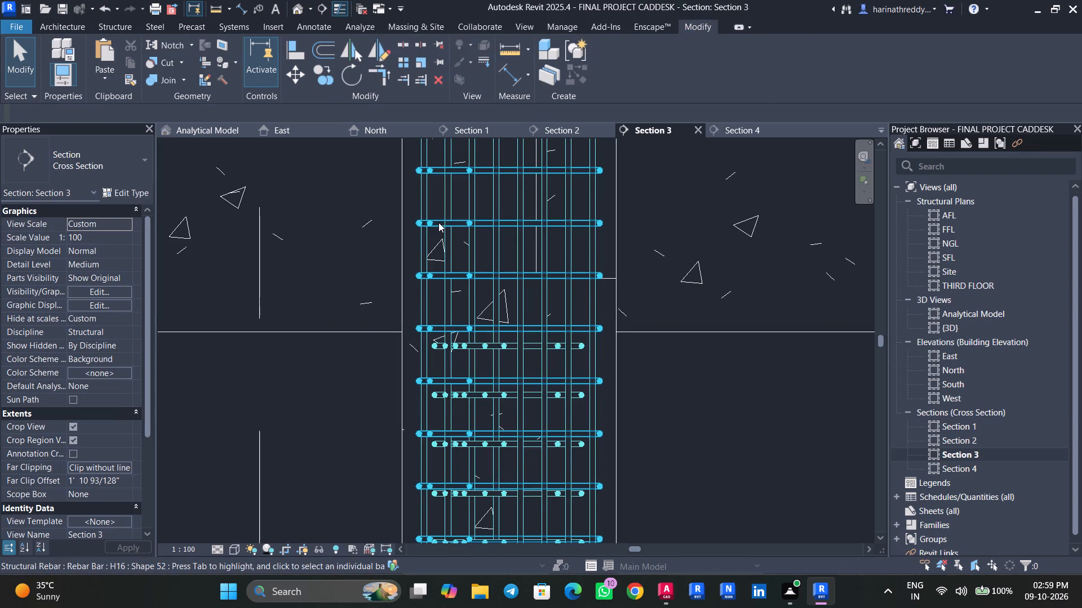
{"action": "scroll", "coordinate": [504, 184], "scroll_direction": "down", "scroll_amount": 4}
{"action": "middle_click_drag", "start_coordinate": [504, 195], "coordinate": [503, 220]}
{"action": "left_click_drag", "start_coordinate": [503, 201], "coordinate": [502, 285]}
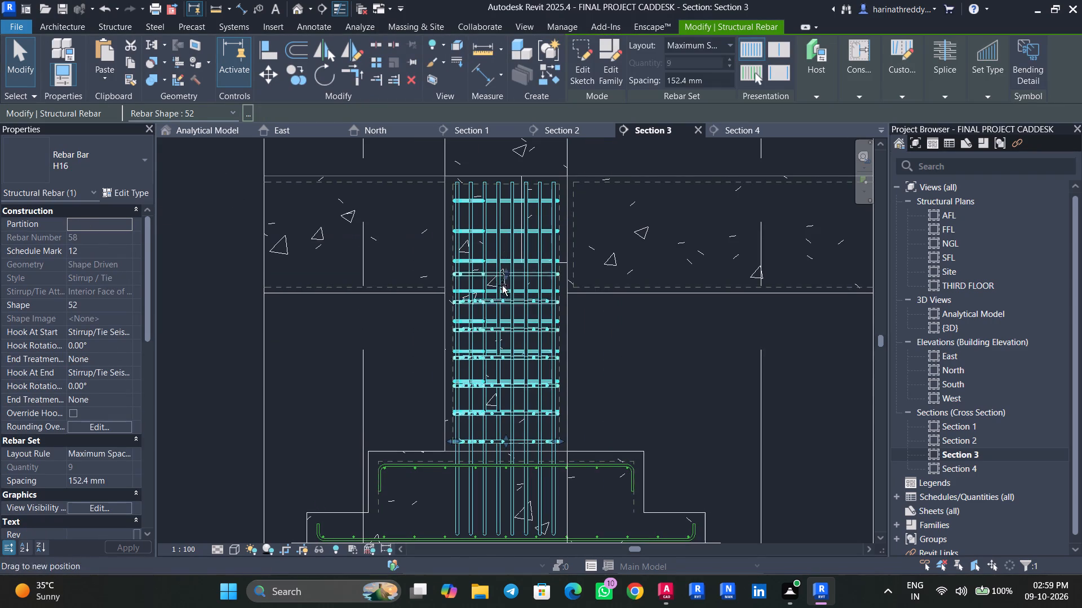
{"action": "left_click_drag", "start_coordinate": [502, 285], "coordinate": [502, 302]}
{"action": "scroll", "coordinate": [503, 302], "scroll_direction": "up", "scroll_amount": 7}
{"action": "key", "text": "Escape"}
{"action": "key", "text": "Escape"}
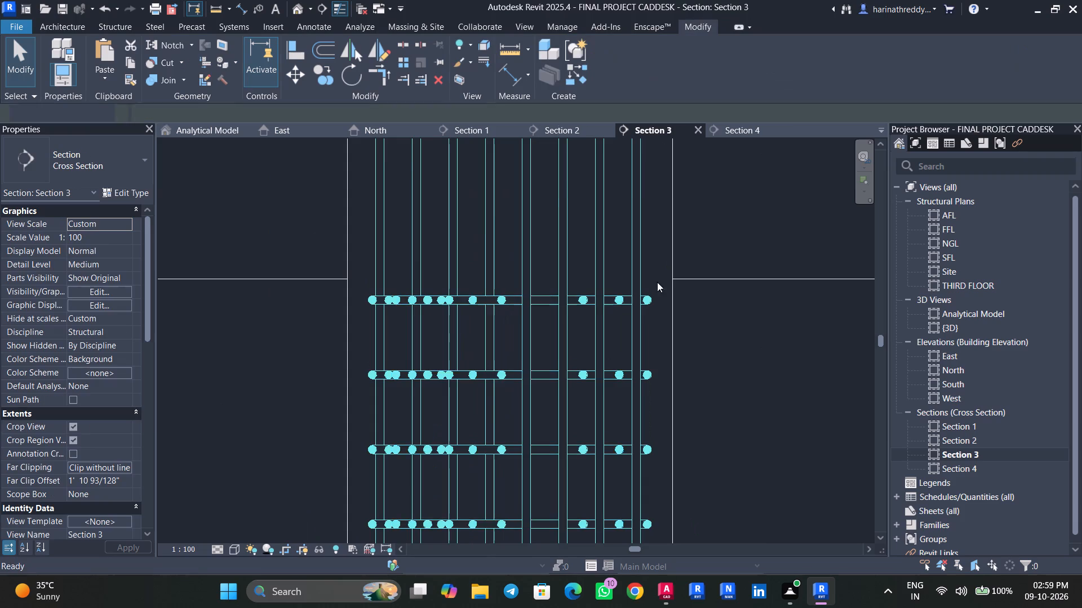
Save the project with the Section 3 tie changes.
{"action": "scroll", "coordinate": [700, 283], "scroll_direction": "down", "scroll_amount": 3}
{"action": "scroll", "coordinate": [700, 283], "scroll_direction": "up", "scroll_amount": 1}
{"action": "scroll", "coordinate": [700, 283], "scroll_direction": "down", "scroll_amount": 1}
{"action": "middle_click_drag", "start_coordinate": [697, 293], "coordinate": [618, 399]}
{"action": "scroll", "coordinate": [621, 388], "scroll_direction": "down", "scroll_amount": 3}
{"action": "key", "text": "ctrl+s"}
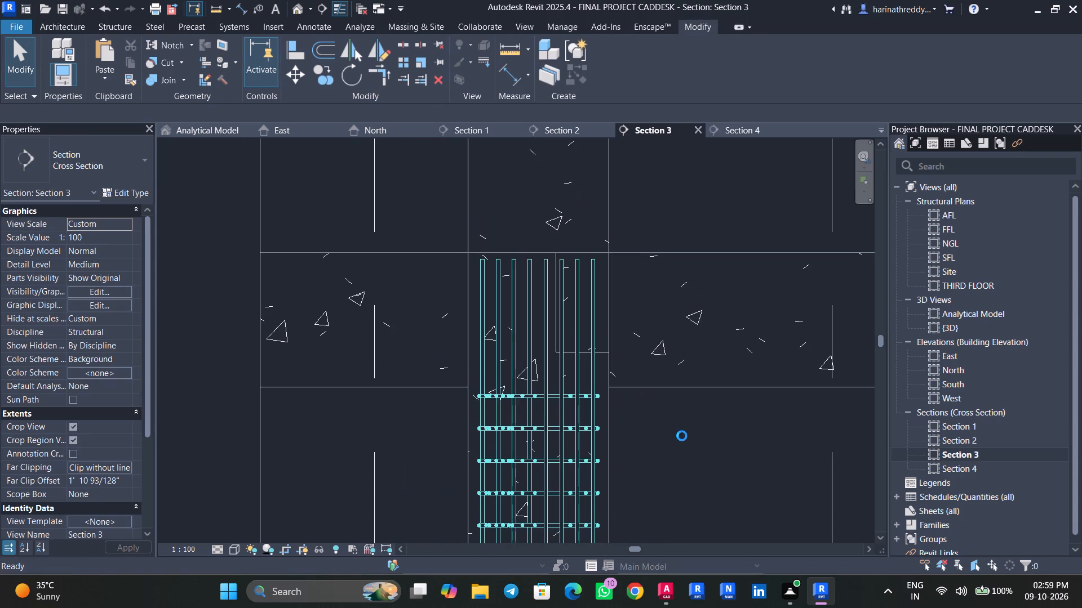
Open Section 2 and raise the top of its crop region above the beam over column C1.
{"action": "double_click", "coordinate": [950, 439]}
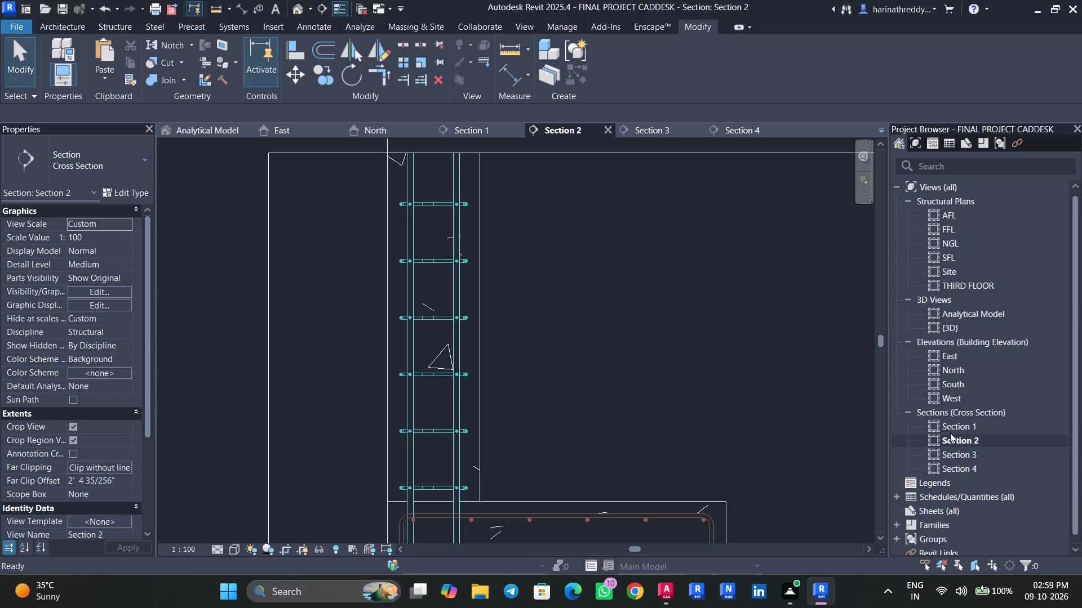
{"action": "middle_click_drag", "start_coordinate": [520, 350], "coordinate": [585, 436]}
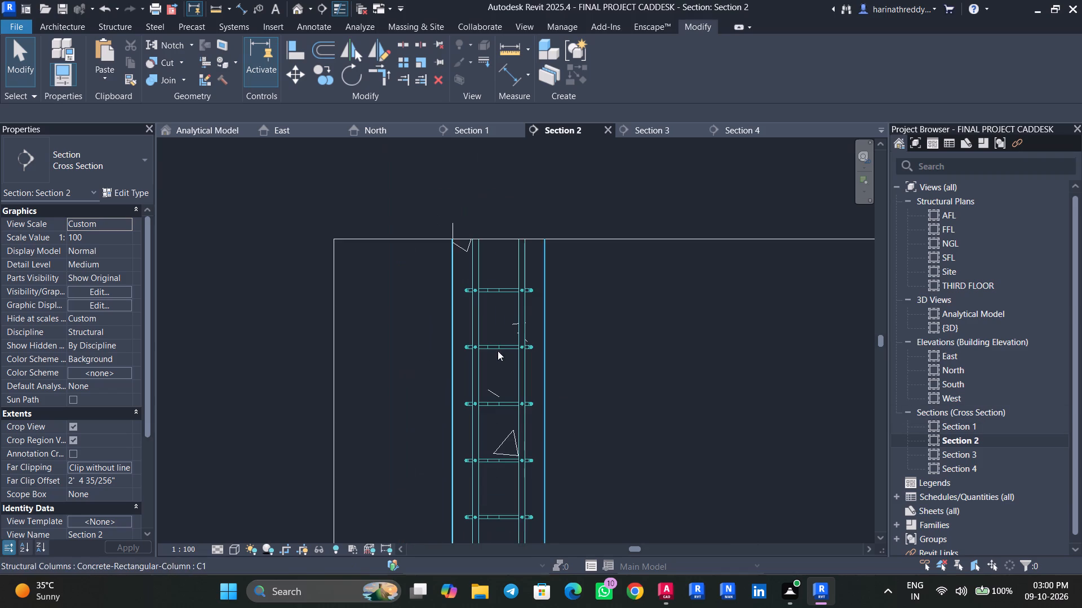
{"action": "left_click", "coordinate": [607, 236]}
{"action": "scroll", "coordinate": [633, 279], "scroll_direction": "down", "scroll_amount": 5}
{"action": "middle_click_drag", "start_coordinate": [649, 296], "coordinate": [589, 322]}
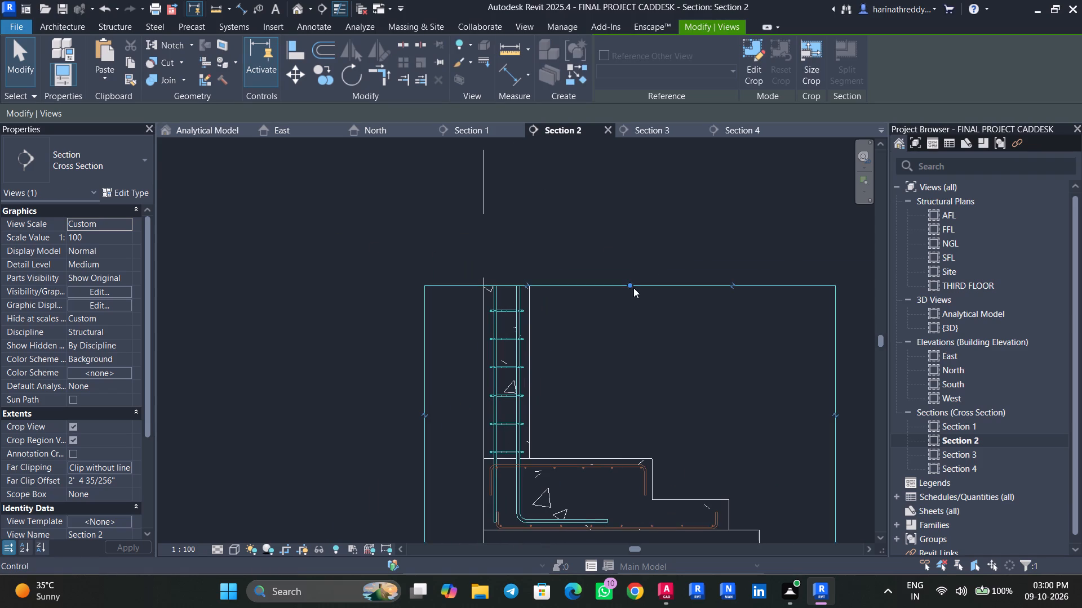
{"action": "left_click_drag", "start_coordinate": [628, 284], "coordinate": [633, 183]}
{"action": "left_click_drag", "start_coordinate": [633, 183], "coordinate": [632, 157]}
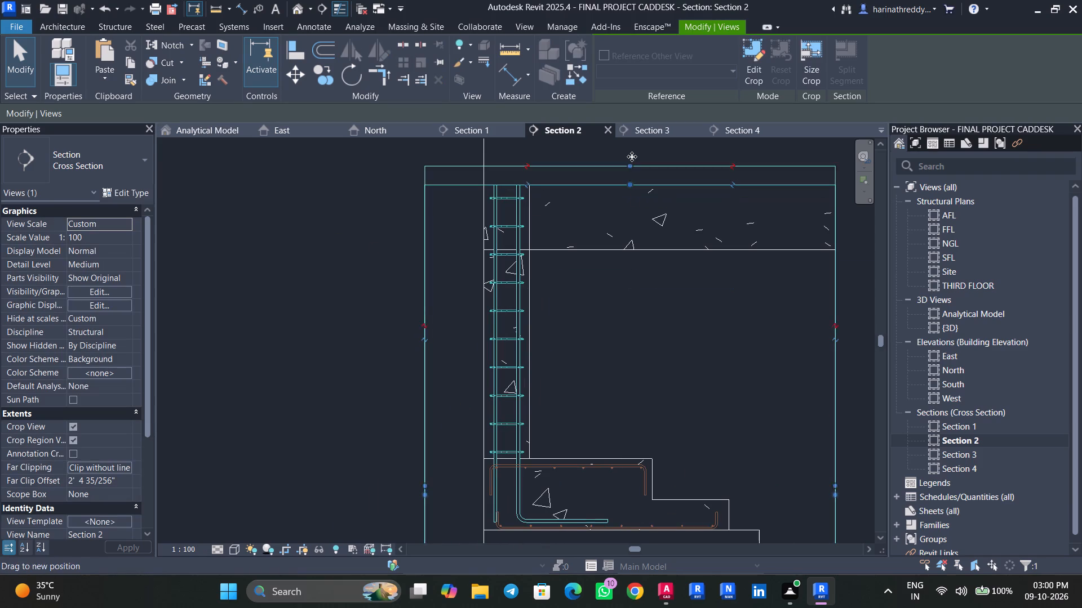
{"action": "left_click_drag", "start_coordinate": [632, 157], "coordinate": [632, 149]}
{"action": "middle_click_drag", "start_coordinate": [625, 291], "coordinate": [631, 350]}
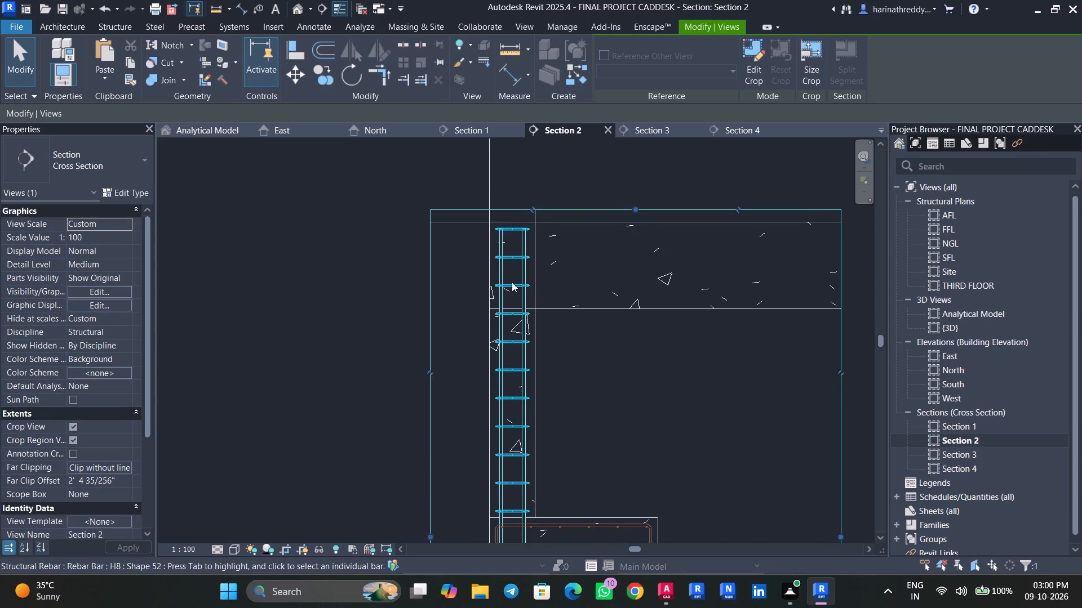
Lower the top of column C1's inner H8 tie set to just below the underside of the beam.
{"action": "left_click", "coordinate": [511, 284]}
{"action": "middle_click_drag", "start_coordinate": [602, 321], "coordinate": [633, 266]}
{"action": "left_click_drag", "start_coordinate": [543, 175], "coordinate": [546, 245]}
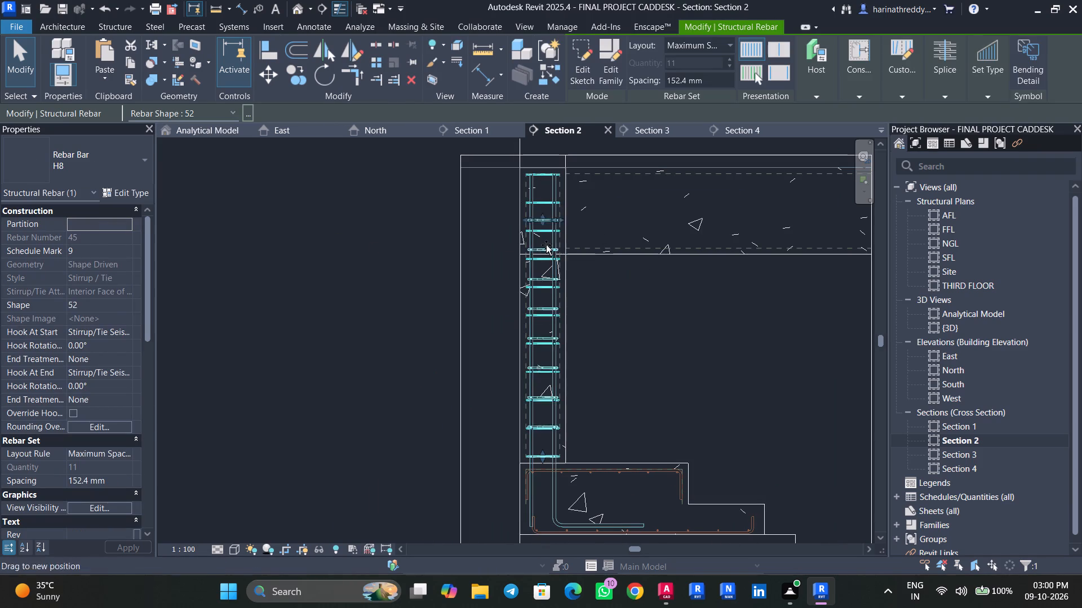
{"action": "left_click_drag", "start_coordinate": [546, 245], "coordinate": [546, 271]}
{"action": "scroll", "coordinate": [537, 220], "scroll_direction": "up", "scroll_amount": 3}
{"action": "key", "text": "Escape"}
Lower the top of column C1's outer H8 tie set below the beam, level with the top of the inner set.
{"action": "left_click", "coordinate": [540, 198]}
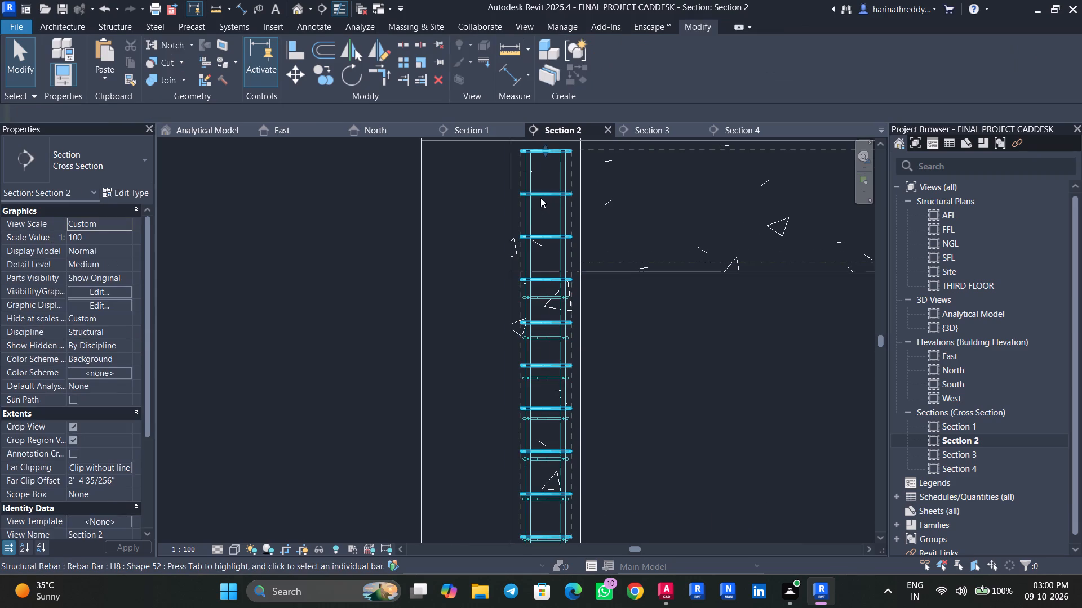
{"action": "left_click_drag", "start_coordinate": [544, 154], "coordinate": [555, 281]}
{"action": "scroll", "coordinate": [549, 278], "scroll_direction": "up", "scroll_amount": 4}
{"action": "scroll", "coordinate": [549, 278], "scroll_direction": "down", "scroll_amount": 1}
{"action": "scroll", "coordinate": [549, 278], "scroll_direction": "up", "scroll_amount": 8}
{"action": "key", "text": "Escape"}
{"action": "key", "text": "Escape"}
{"action": "scroll", "coordinate": [739, 305], "scroll_direction": "down", "scroll_amount": 6}
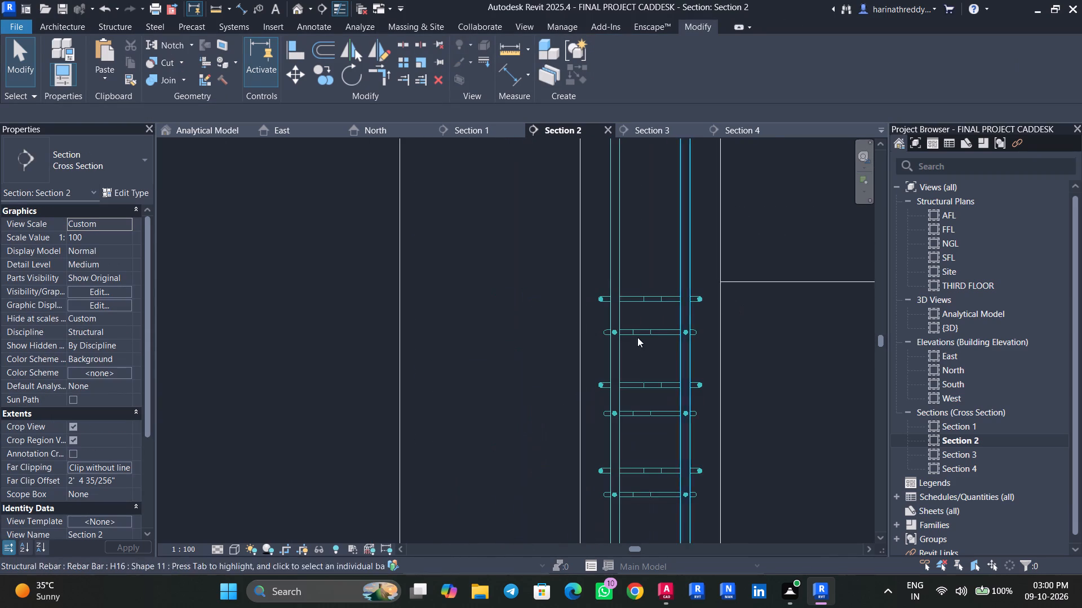
{"action": "left_click", "coordinate": [650, 304]}
{"action": "left_click_drag", "start_coordinate": [645, 299], "coordinate": [648, 333]}
{"action": "key", "text": "Escape"}
{"action": "scroll", "coordinate": [784, 324], "scroll_direction": "down", "scroll_amount": 1}
{"action": "scroll", "coordinate": [784, 324], "scroll_direction": "up", "scroll_amount": 1}
{"action": "scroll", "coordinate": [784, 324], "scroll_direction": "down", "scroll_amount": 2}
{"action": "middle_click_drag", "start_coordinate": [784, 324], "coordinate": [672, 275]}
{"action": "scroll", "coordinate": [675, 276], "scroll_direction": "down", "scroll_amount": 5}
{"action": "middle_click_drag", "start_coordinate": [675, 276], "coordinate": [571, 284]}
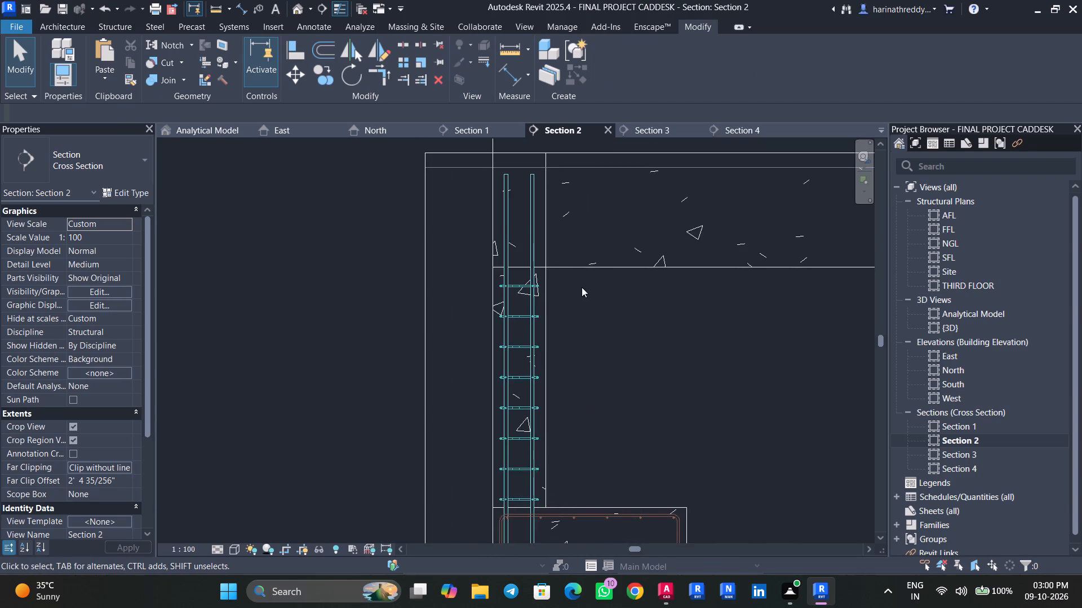
Save the project with column C1's lowered tie tops.
{"action": "scroll", "coordinate": [619, 293], "scroll_direction": "down", "scroll_amount": 4}
{"action": "key", "text": "ctrl+s"}
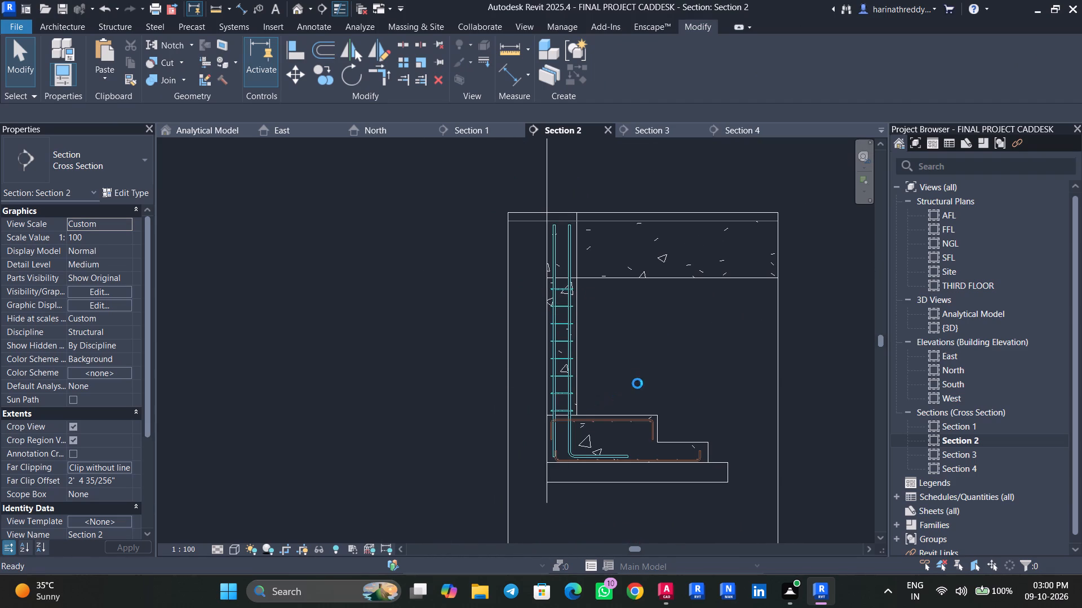
Extend the bottom of column C1's inner H8 tie set down into the footing, just above the bottom reinforcement.
{"action": "scroll", "coordinate": [615, 392], "scroll_direction": "up", "scroll_amount": 3}
{"action": "scroll", "coordinate": [615, 392], "scroll_direction": "down", "scroll_amount": 1}
{"action": "scroll", "coordinate": [615, 392], "scroll_direction": "up", "scroll_amount": 4}
{"action": "middle_click_drag", "start_coordinate": [571, 396], "coordinate": [657, 292]}
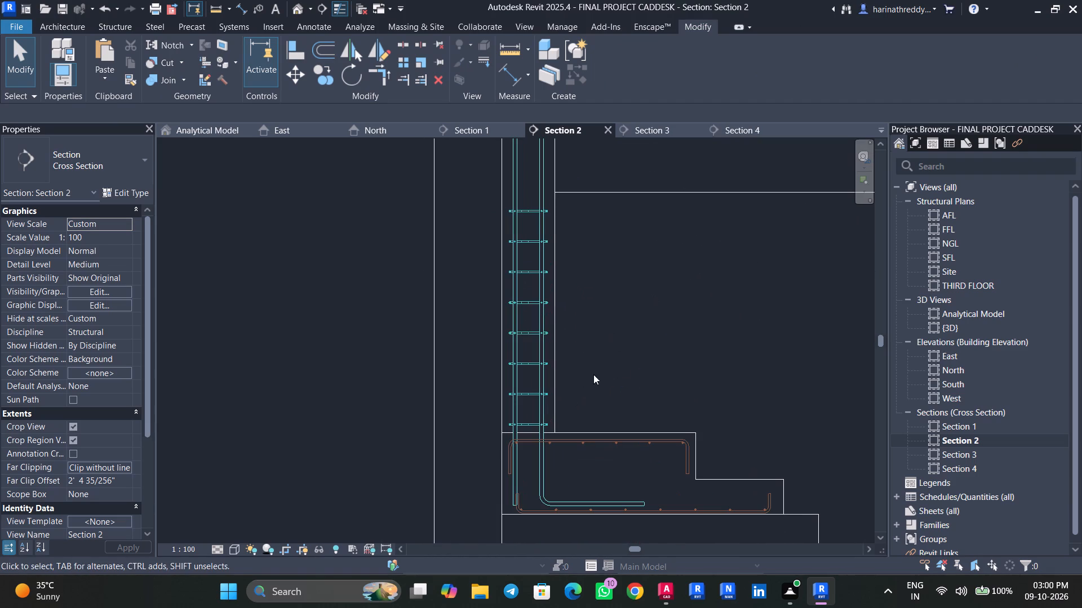
{"action": "middle_click_drag", "start_coordinate": [622, 364], "coordinate": [671, 285]}
{"action": "scroll", "coordinate": [648, 330], "scroll_direction": "down", "scroll_amount": 2}
{"action": "scroll", "coordinate": [653, 292], "scroll_direction": "up", "scroll_amount": 1}
{"action": "scroll", "coordinate": [653, 292], "scroll_direction": "down", "scroll_amount": 1}
{"action": "scroll", "coordinate": [653, 290], "scroll_direction": "up", "scroll_amount": 3}
{"action": "left_click", "coordinate": [648, 256]}
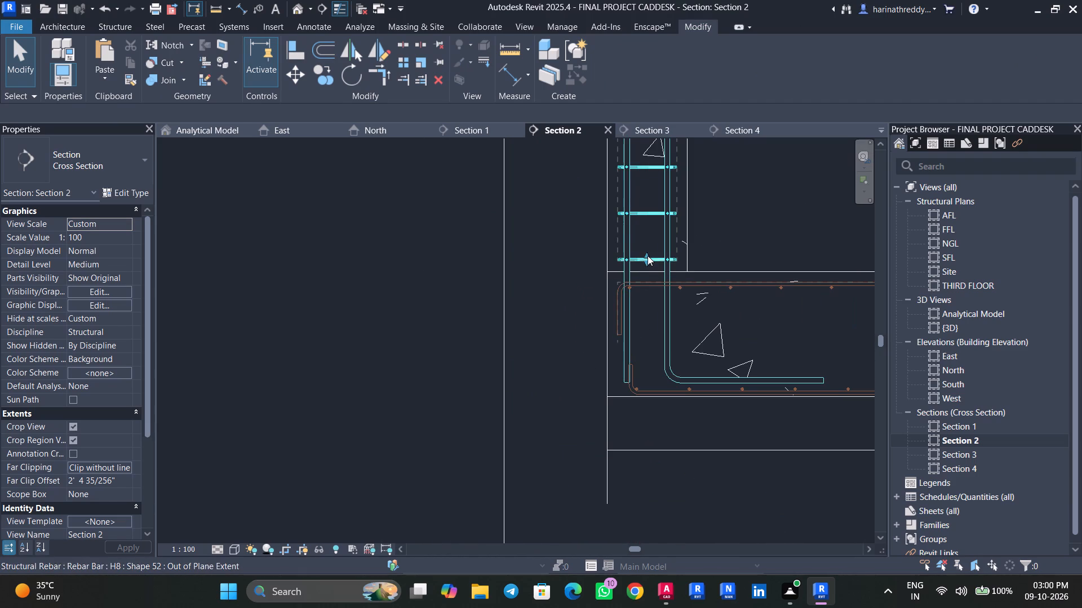
{"action": "left_click_drag", "start_coordinate": [649, 265], "coordinate": [650, 352]}
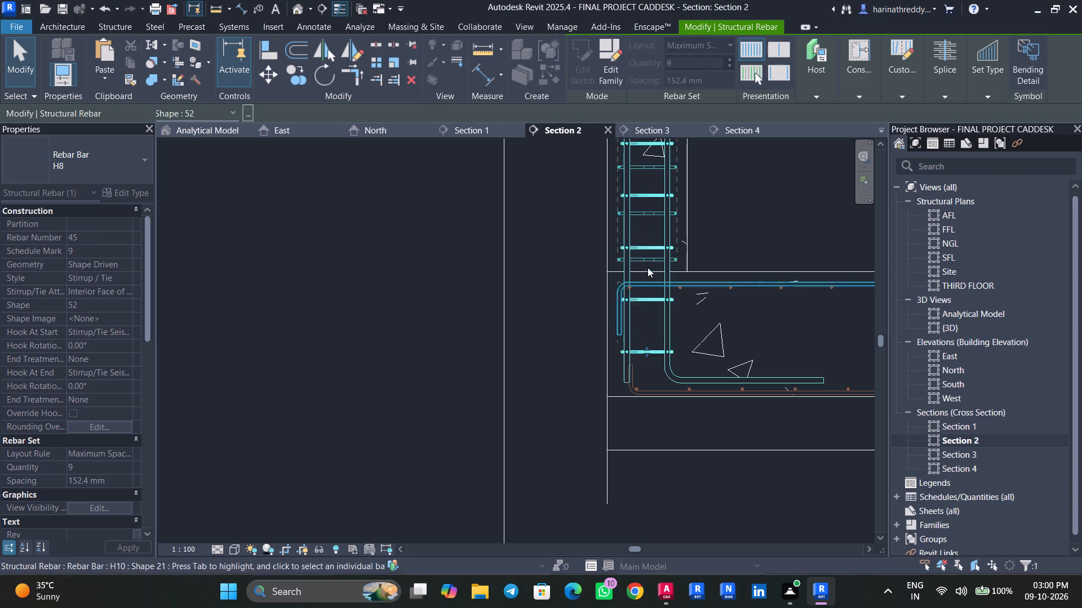
{"action": "key", "text": "Escape"}
Extend the bottom of column C1's outer H8 tie set into the footing, level with the inner set's lowest tie.
{"action": "left_click", "coordinate": [643, 263]}
{"action": "left_click_drag", "start_coordinate": [649, 263], "coordinate": [648, 348]}
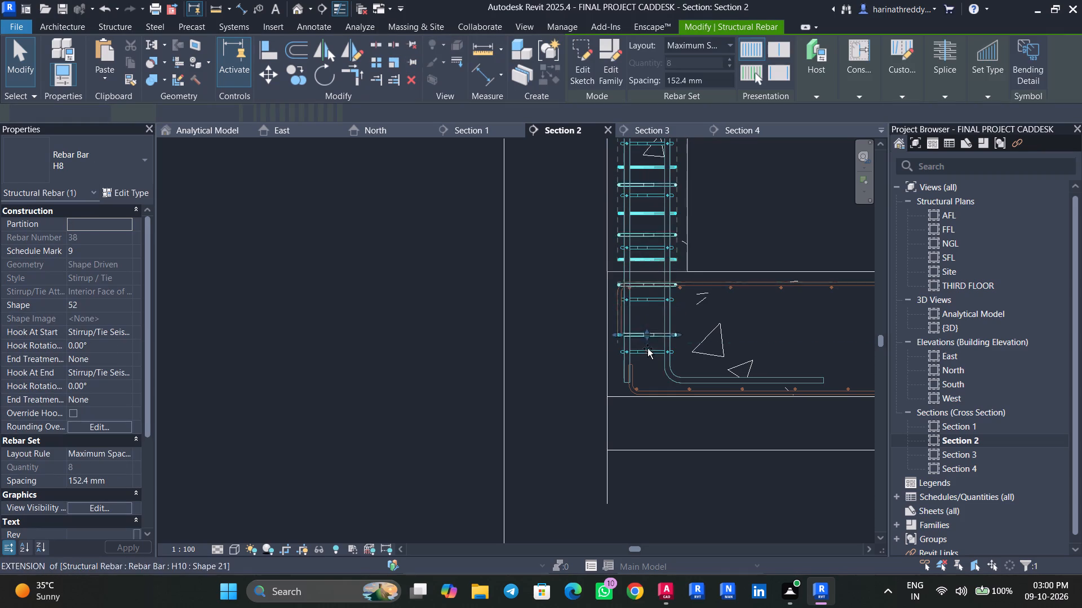
{"action": "left_click_drag", "start_coordinate": [648, 348], "coordinate": [648, 355]}
{"action": "key", "text": "Escape"}
Save the project with column C1's ties extended into the footing.
{"action": "middle_click_drag", "start_coordinate": [721, 319], "coordinate": [651, 339]}
{"action": "scroll", "coordinate": [653, 339], "scroll_direction": "down", "scroll_amount": 4}
{"action": "middle_click_drag", "start_coordinate": [714, 244], "coordinate": [621, 379]}
{"action": "key", "text": "ctrl+s"}
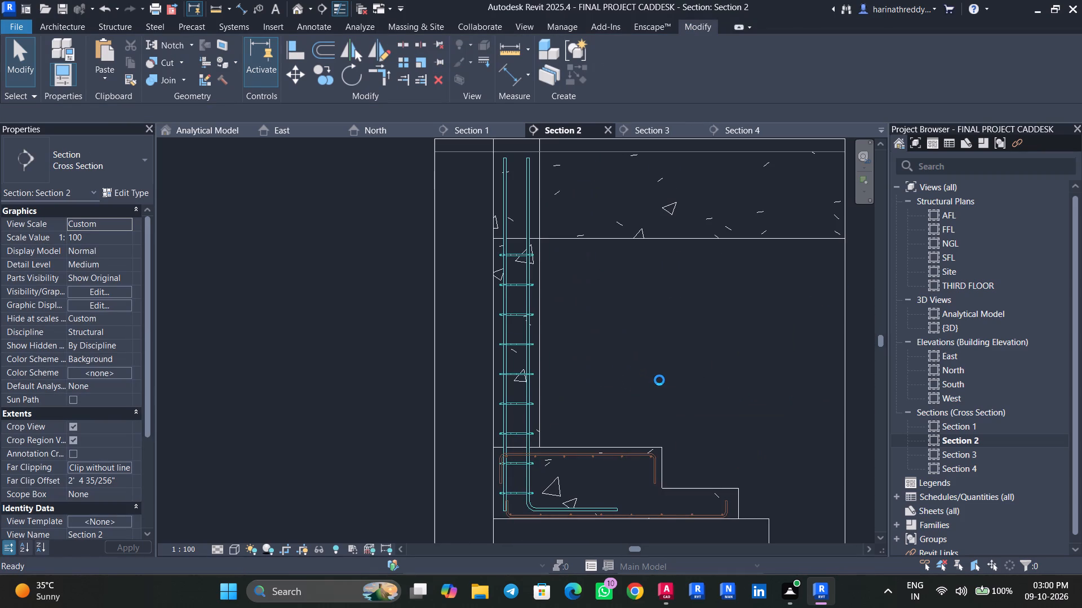
In Section 1, lower the top of column C2's inner H8 tie set to just below the underside of beam B2.
{"action": "double_click", "coordinate": [965, 425]}
{"action": "middle_click_drag", "start_coordinate": [599, 352], "coordinate": [641, 435]}
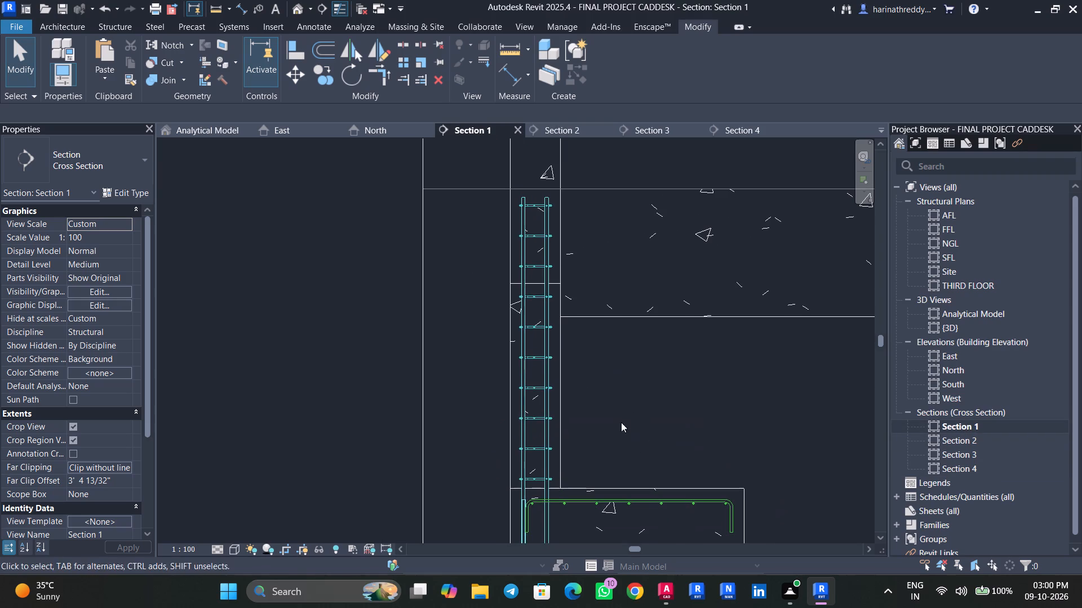
{"action": "left_click", "coordinate": [541, 330]}
{"action": "scroll", "coordinate": [538, 256], "scroll_direction": "up", "scroll_amount": 5}
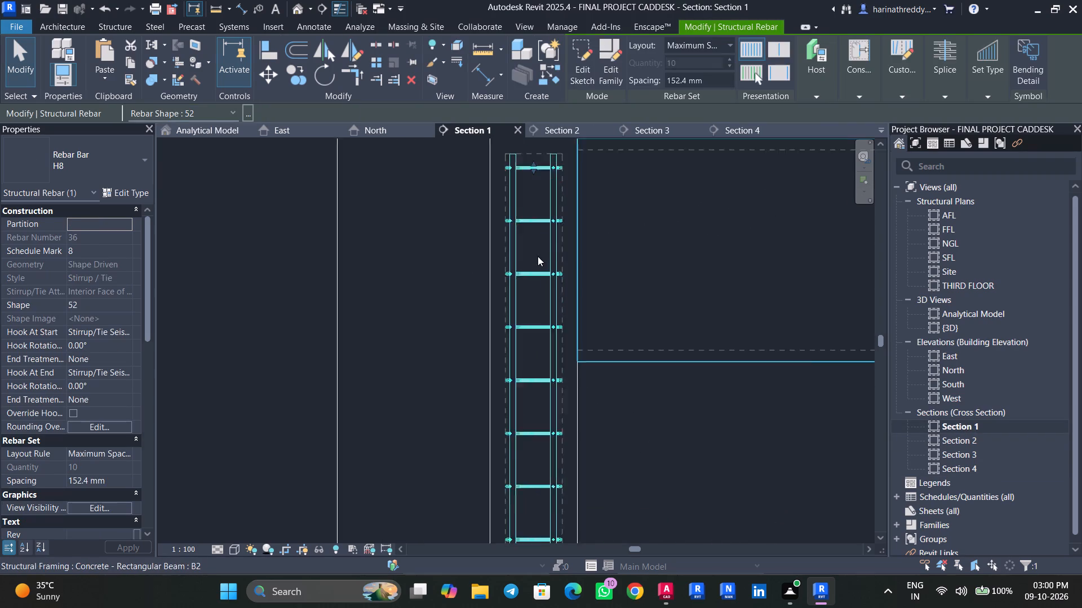
{"action": "key", "text": "Escape"}
{"action": "left_click", "coordinate": [534, 220]}
{"action": "left_click_drag", "start_coordinate": [534, 161], "coordinate": [536, 339]}
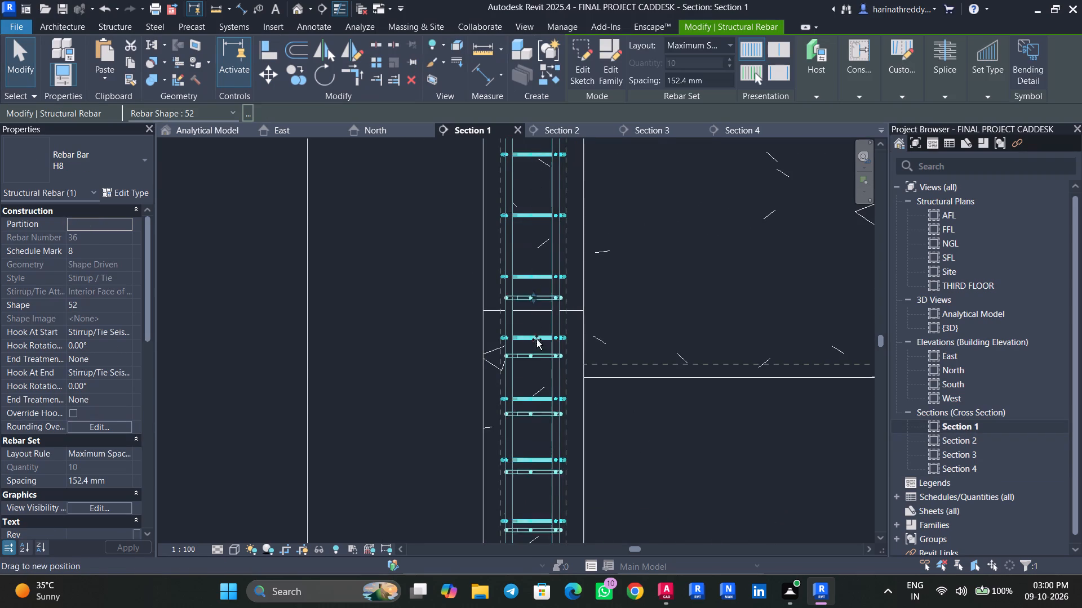
{"action": "left_click_drag", "start_coordinate": [536, 339], "coordinate": [543, 408]}
{"action": "key", "text": "Escape"}
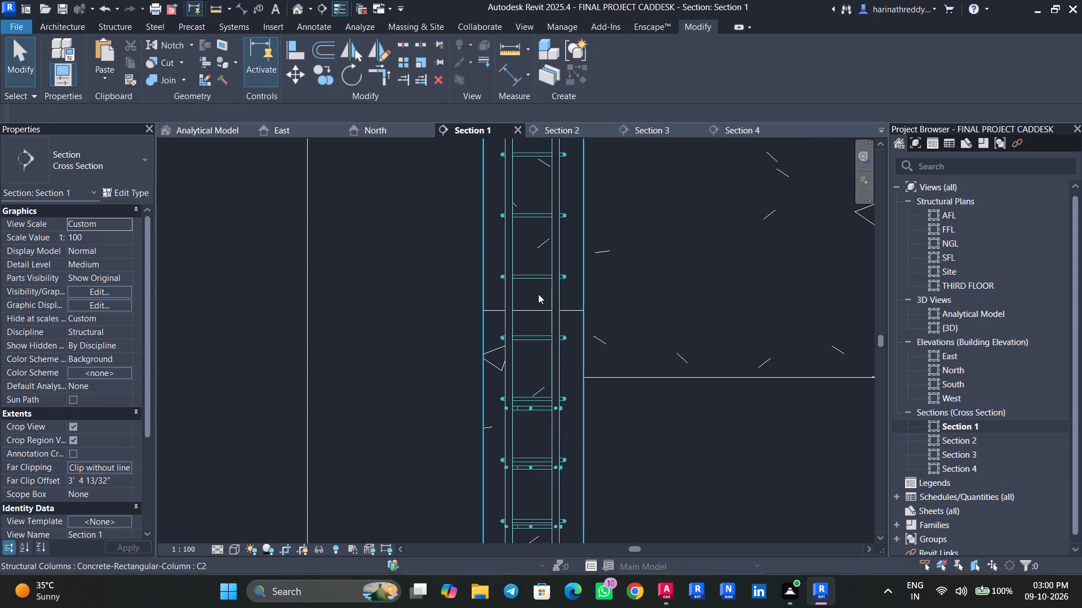
Lower the top of column C2's outer H8 tie set below beam B2, level with the inner set's top.
{"action": "left_click", "coordinate": [533, 284]}
{"action": "left_click_drag", "start_coordinate": [535, 157], "coordinate": [540, 395]}
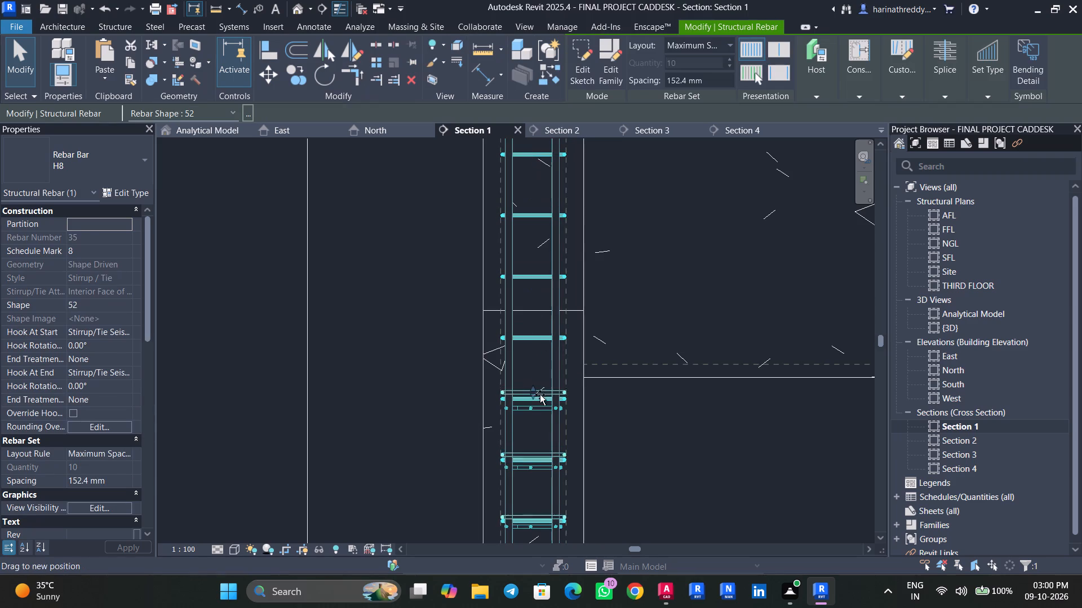
{"action": "left_click_drag", "start_coordinate": [540, 395], "coordinate": [543, 410]}
{"action": "key", "text": "Escape"}
Extend the bottom of column C2's inner H8 tie set down into footing F2, ending a little above the bottom mat.
{"action": "middle_click_drag", "start_coordinate": [652, 446], "coordinate": [635, 229]}
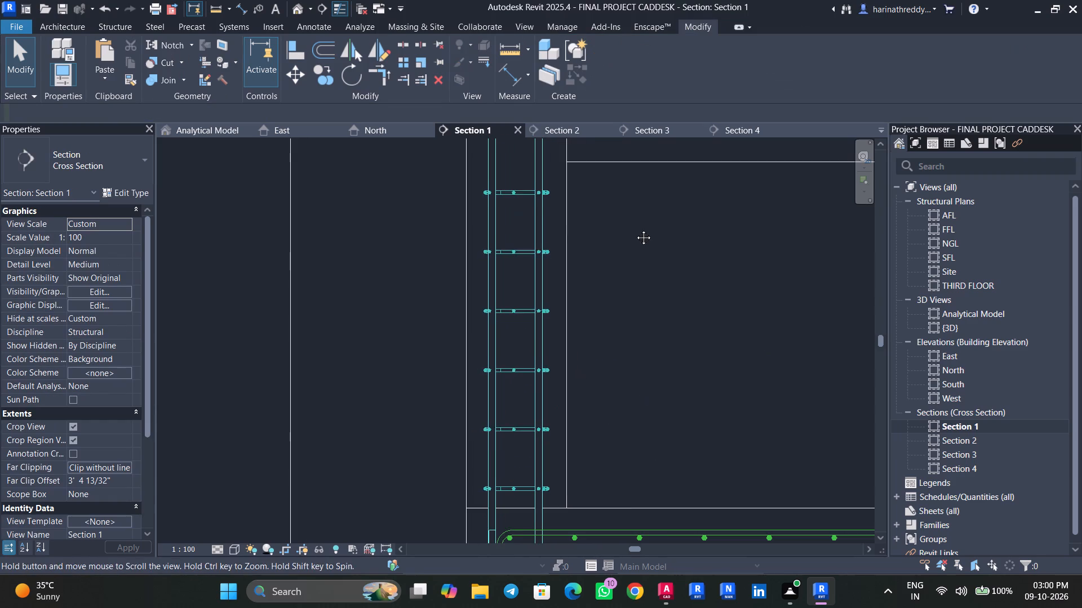
{"action": "middle_click_drag", "start_coordinate": [635, 229], "coordinate": [635, 229]}
{"action": "middle_click_drag", "start_coordinate": [640, 323], "coordinate": [690, 186]}
{"action": "middle_click_drag", "start_coordinate": [659, 307], "coordinate": [692, 199]}
{"action": "left_click", "coordinate": [592, 241]}
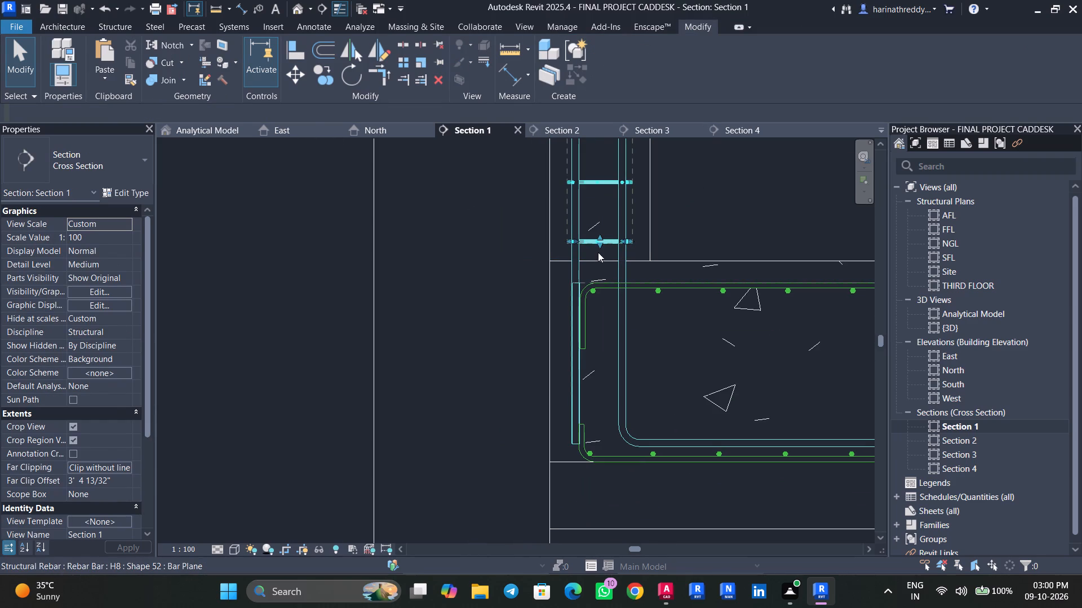
{"action": "left_click_drag", "start_coordinate": [598, 245], "coordinate": [604, 391]}
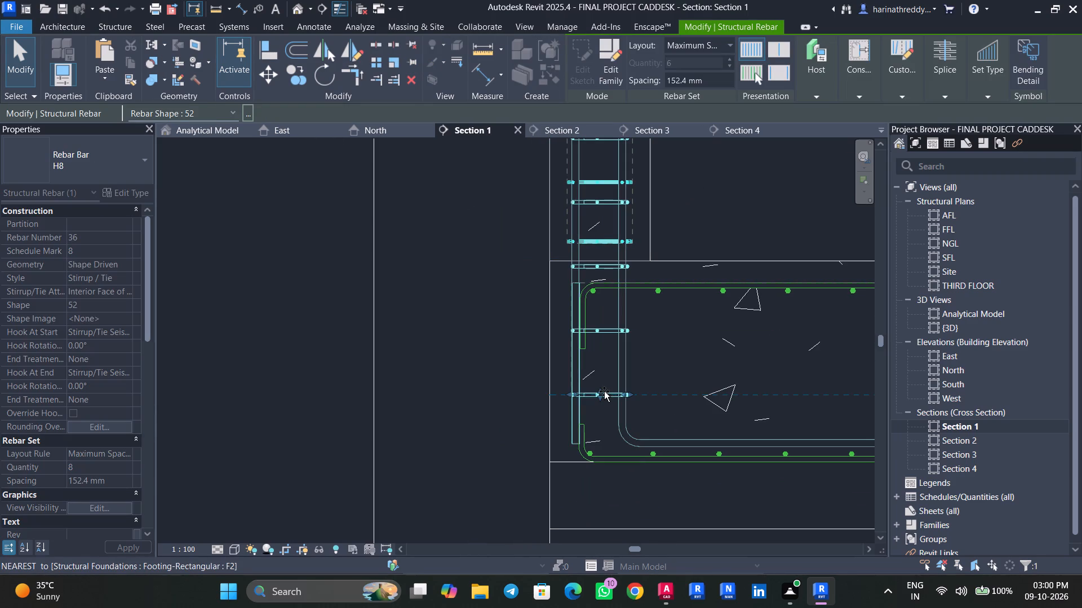
{"action": "left_click_drag", "start_coordinate": [604, 391], "coordinate": [603, 403]}
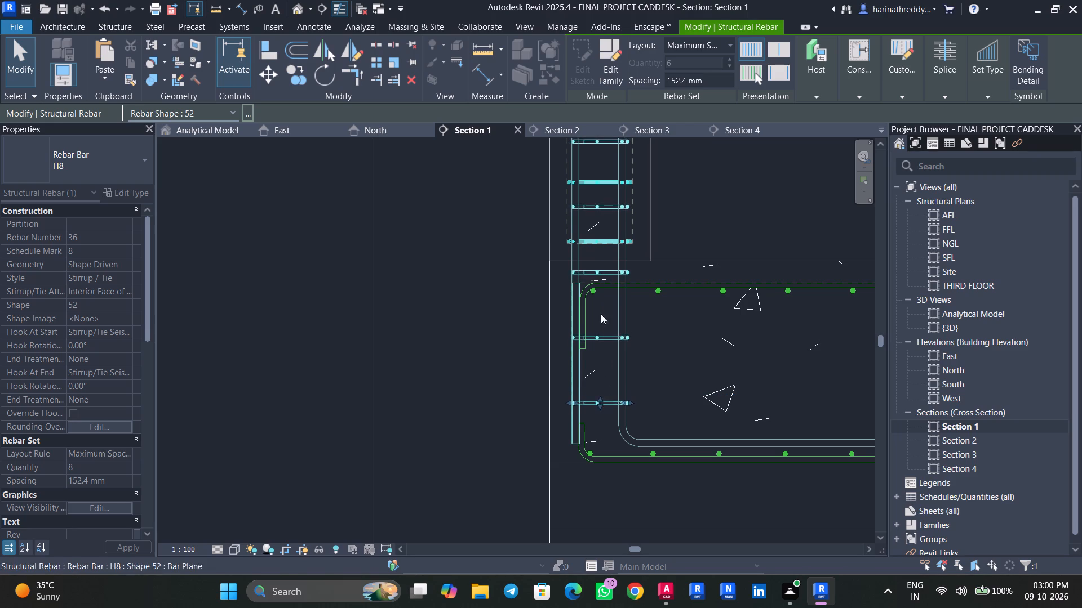
{"action": "key", "text": "Escape"}
Extend the bottom of column C2's outer H8 tie set into the footing, level with the inner set, and save the project.
{"action": "left_click", "coordinate": [587, 243]}
{"action": "left_click_drag", "start_coordinate": [596, 247], "coordinate": [598, 406]}
{"action": "key", "text": "Escape"}
{"action": "scroll", "coordinate": [713, 348], "scroll_direction": "down", "scroll_amount": 5}
{"action": "middle_click_drag", "start_coordinate": [708, 347], "coordinate": [569, 406]}
{"action": "key", "text": "ctrl+s"}
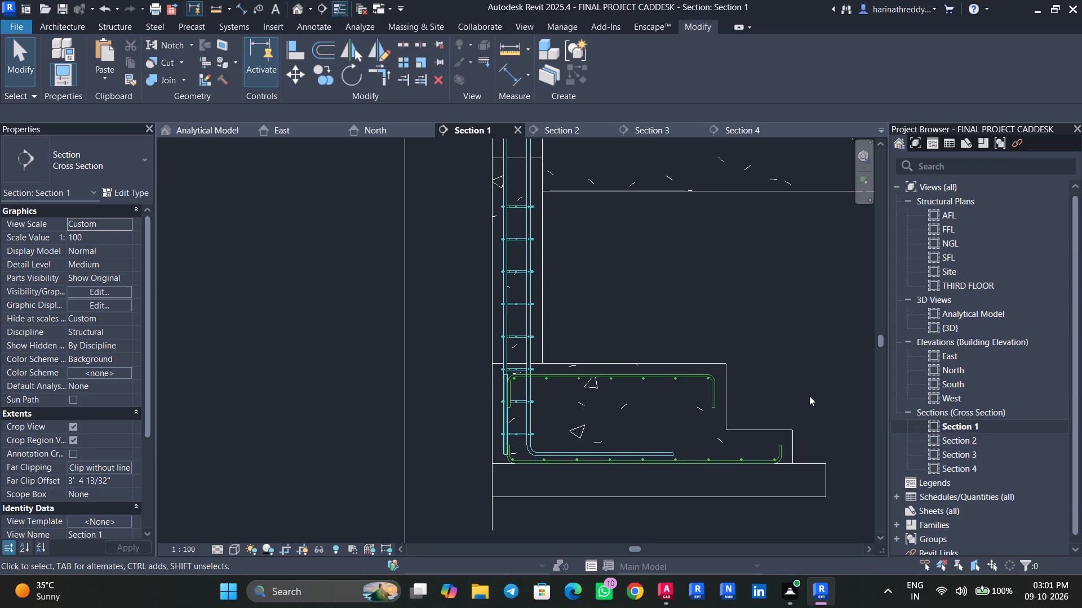
Check in Section 2 how the column ties run from below the beam down into the footing.
{"action": "double_click", "coordinate": [961, 440]}
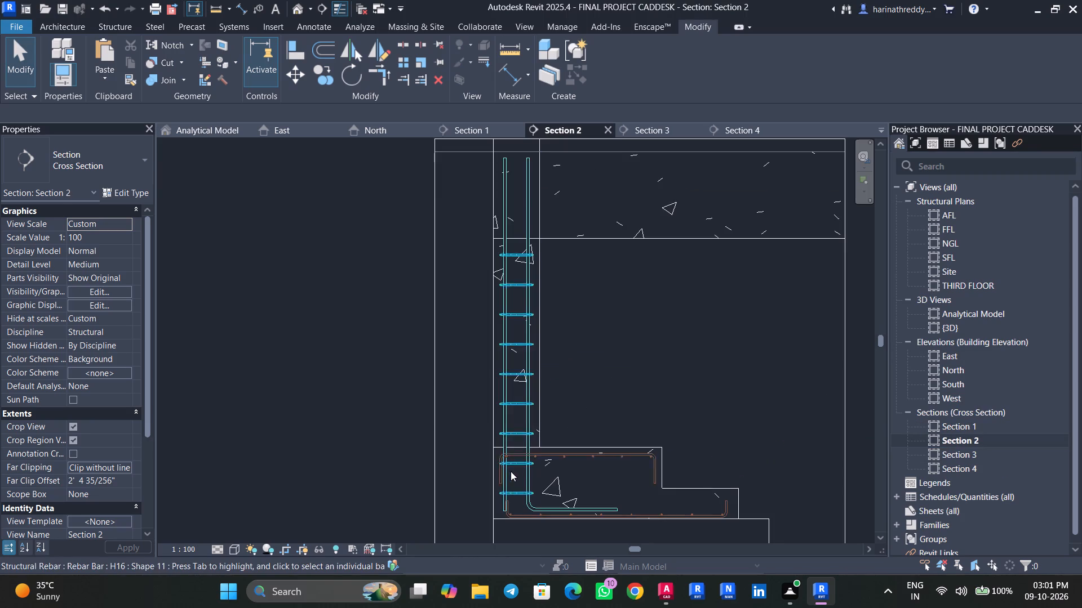
{"action": "scroll", "coordinate": [506, 472], "scroll_direction": "up", "scroll_amount": 5}
{"action": "scroll", "coordinate": [664, 364], "scroll_direction": "down", "scroll_amount": 4}
{"action": "middle_click_drag", "start_coordinate": [673, 346], "coordinate": [619, 375]}
{"action": "scroll", "coordinate": [499, 488], "scroll_direction": "up", "scroll_amount": 3}
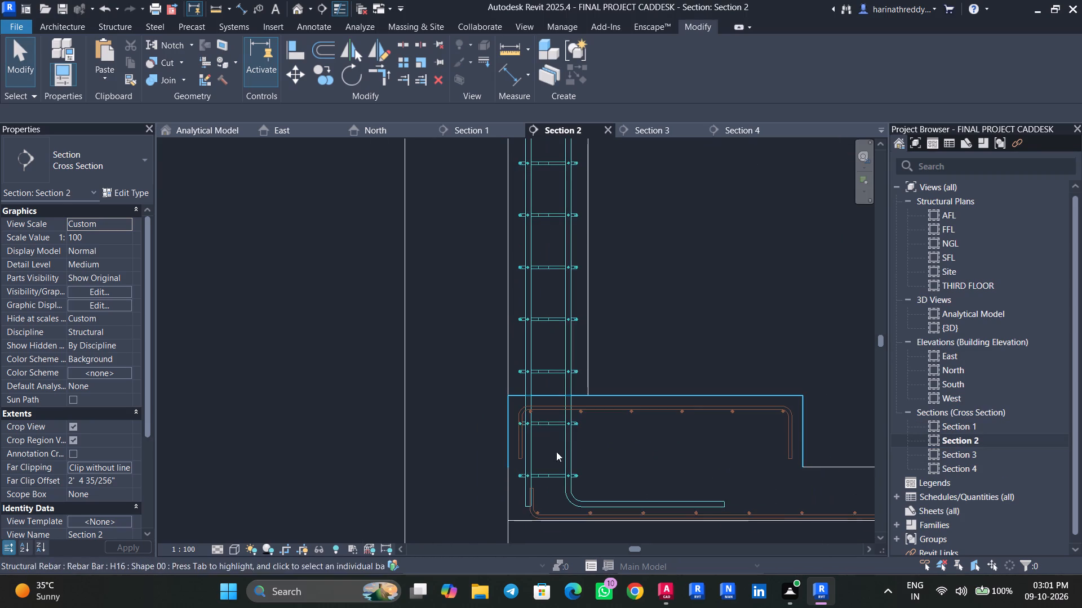
In Section 3, extend the bottom of the column's innermost H16 tie set into the footing, ending just above the bottom mat.
{"action": "double_click", "coordinate": [982, 451]}
{"action": "scroll", "coordinate": [605, 350], "scroll_direction": "down", "scroll_amount": 3}
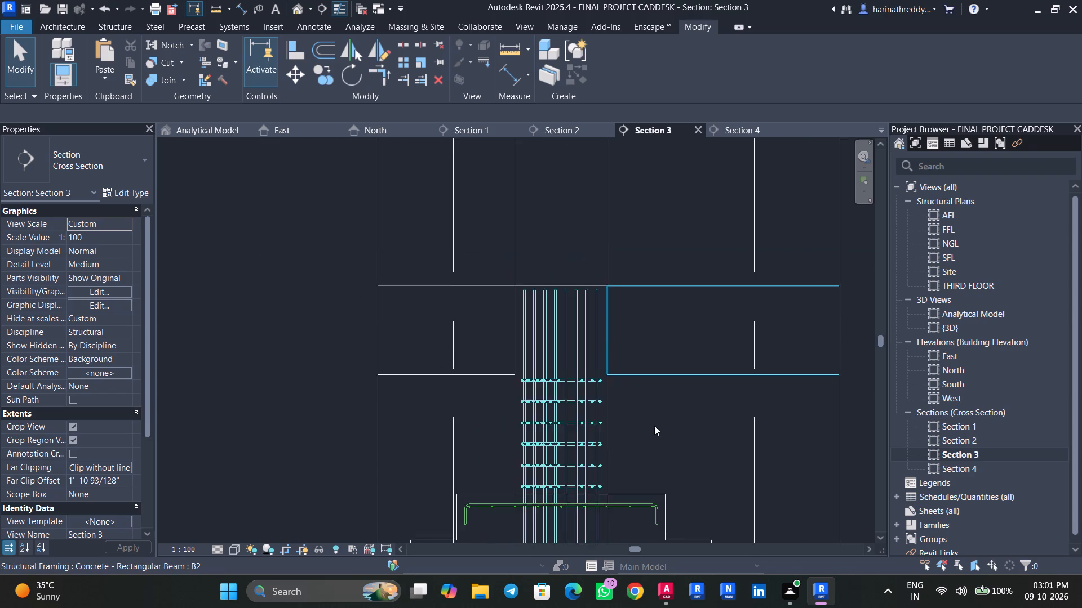
{"action": "middle_click_drag", "start_coordinate": [661, 435], "coordinate": [717, 263]}
{"action": "left_click", "coordinate": [635, 293]}
{"action": "scroll", "coordinate": [632, 294], "scroll_direction": "up", "scroll_amount": 5}
{"action": "scroll", "coordinate": [602, 337], "scroll_direction": "up", "scroll_amount": 1}
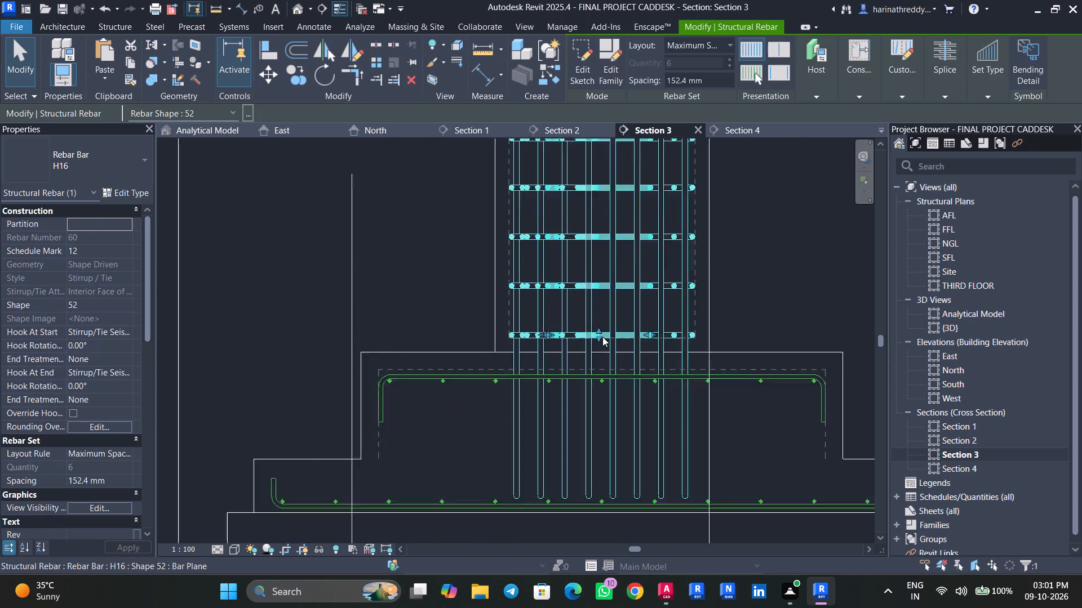
{"action": "scroll", "coordinate": [602, 337], "scroll_direction": "up", "scroll_amount": 1}
{"action": "left_click_drag", "start_coordinate": [595, 339], "coordinate": [598, 496]}
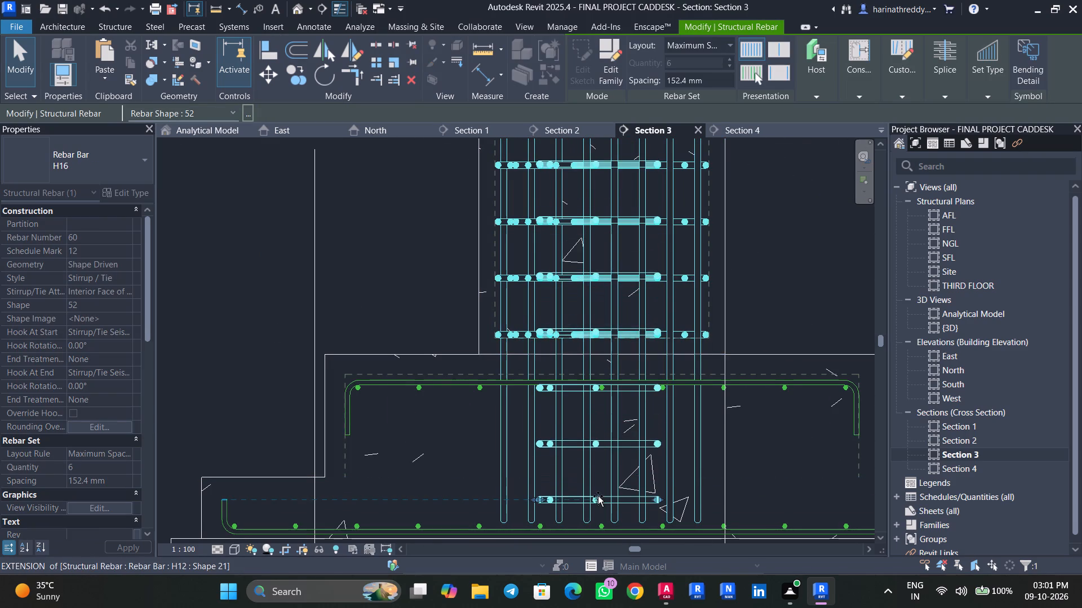
{"action": "left_click_drag", "start_coordinate": [598, 496], "coordinate": [598, 496]}
{"action": "key", "text": "Escape"}
Extend the bottom of the column's middle H16 tie set into the footing, level with the innermost set's lowest tie.
{"action": "left_click", "coordinate": [526, 336]}
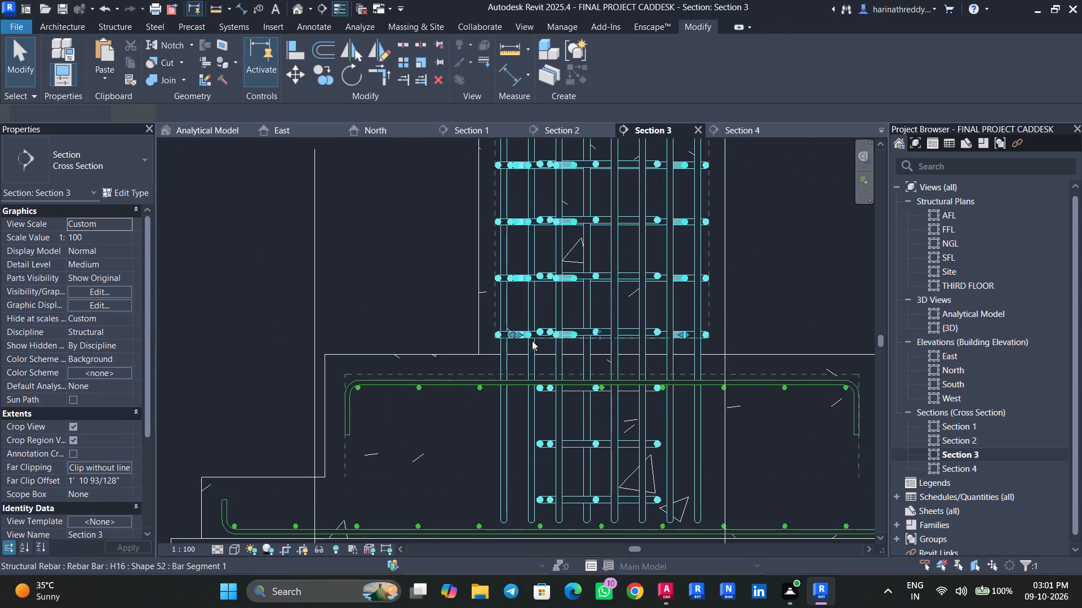
{"action": "left_click_drag", "start_coordinate": [600, 339], "coordinate": [602, 494]}
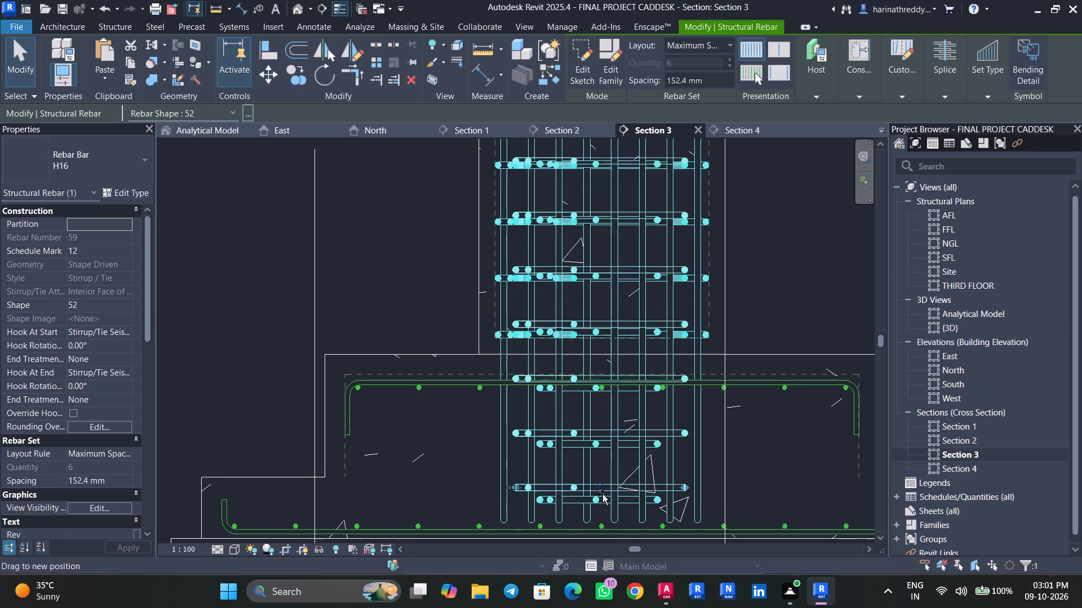
{"action": "left_click_drag", "start_coordinate": [602, 494], "coordinate": [603, 501]}
{"action": "key", "text": "Escape"}
Extend the bottom of the column's outermost H16 tie set into the footing, level with the other two sets, and save the project.
{"action": "left_click", "coordinate": [499, 337]}
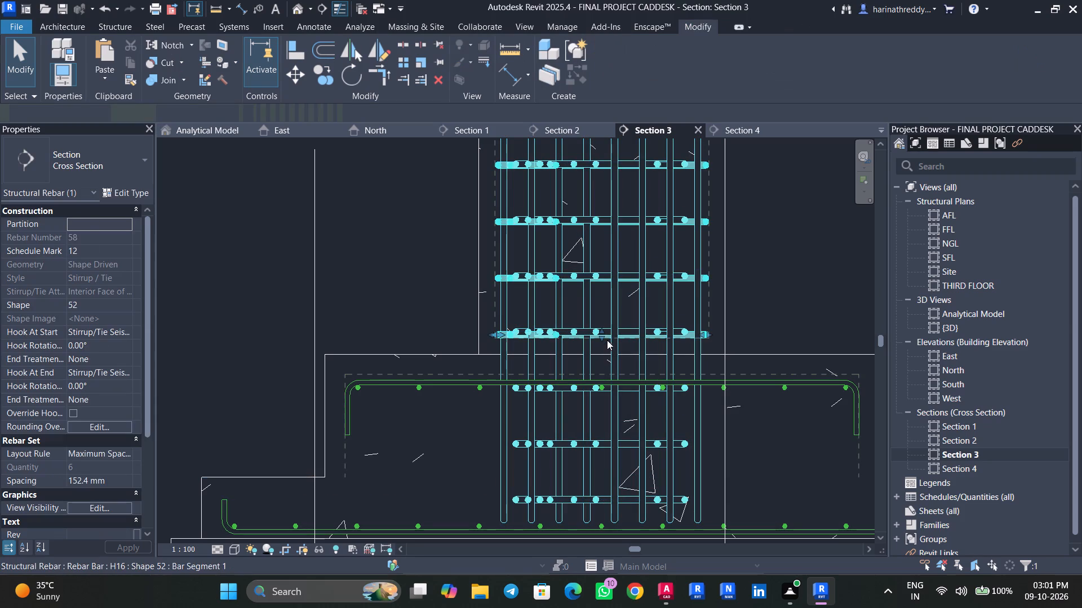
{"action": "left_click_drag", "start_coordinate": [599, 340], "coordinate": [607, 503]}
{"action": "key", "text": "Escape"}
{"action": "scroll", "coordinate": [761, 435], "scroll_direction": "up", "scroll_amount": 1}
{"action": "scroll", "coordinate": [761, 435], "scroll_direction": "down", "scroll_amount": 4}
{"action": "middle_click_drag", "start_coordinate": [745, 301], "coordinate": [715, 343]}
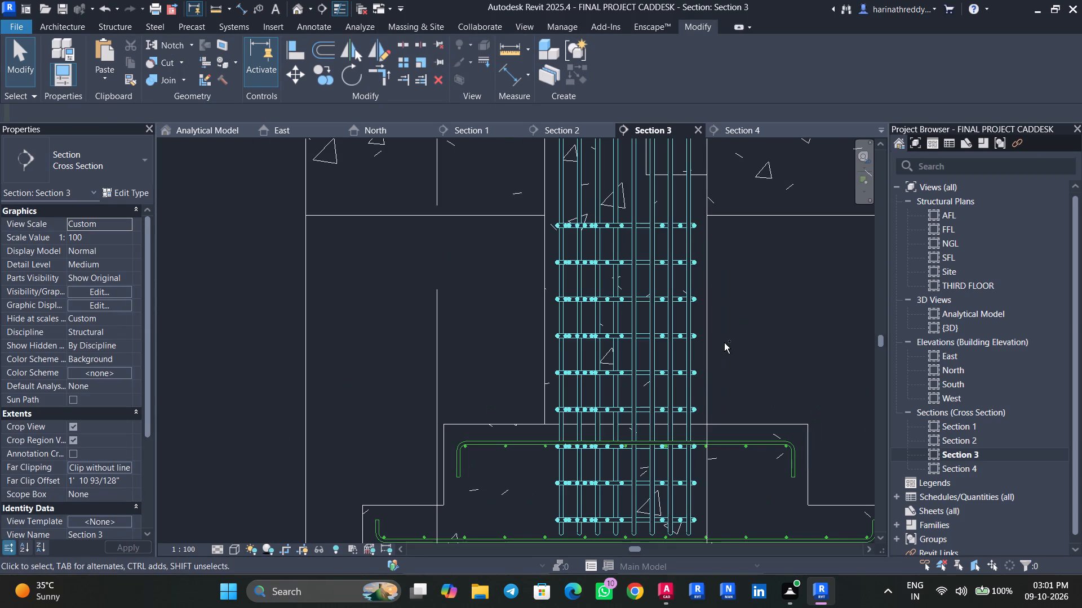
{"action": "key", "text": "ctrl+s"}
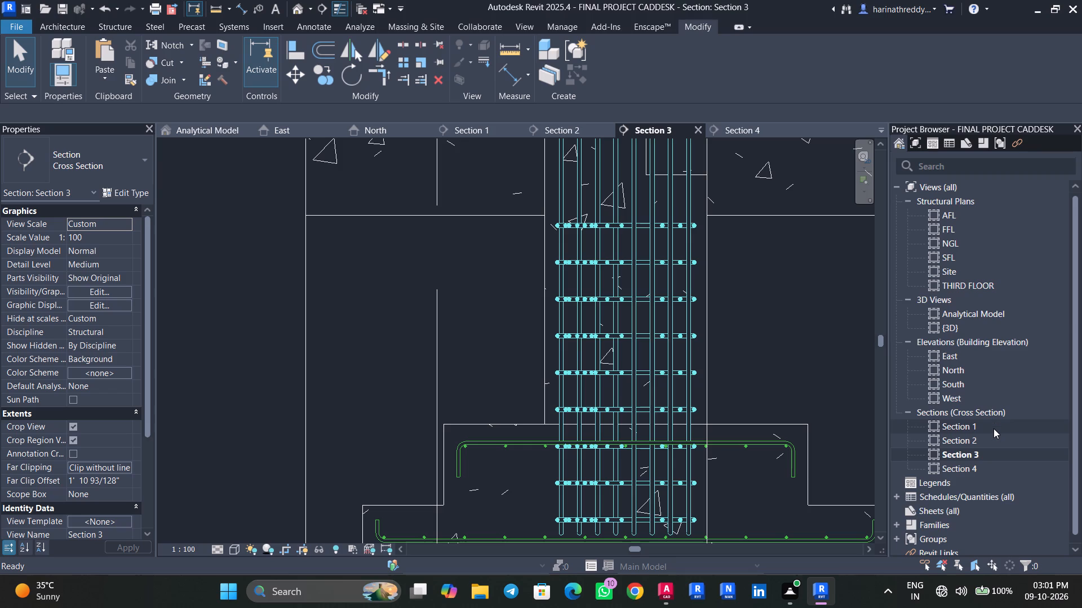
In Section 4, extend the bottom of the column's first H12 tie set into footing F4, level with the top of its lower step.
{"action": "double_click", "coordinate": [942, 469]}
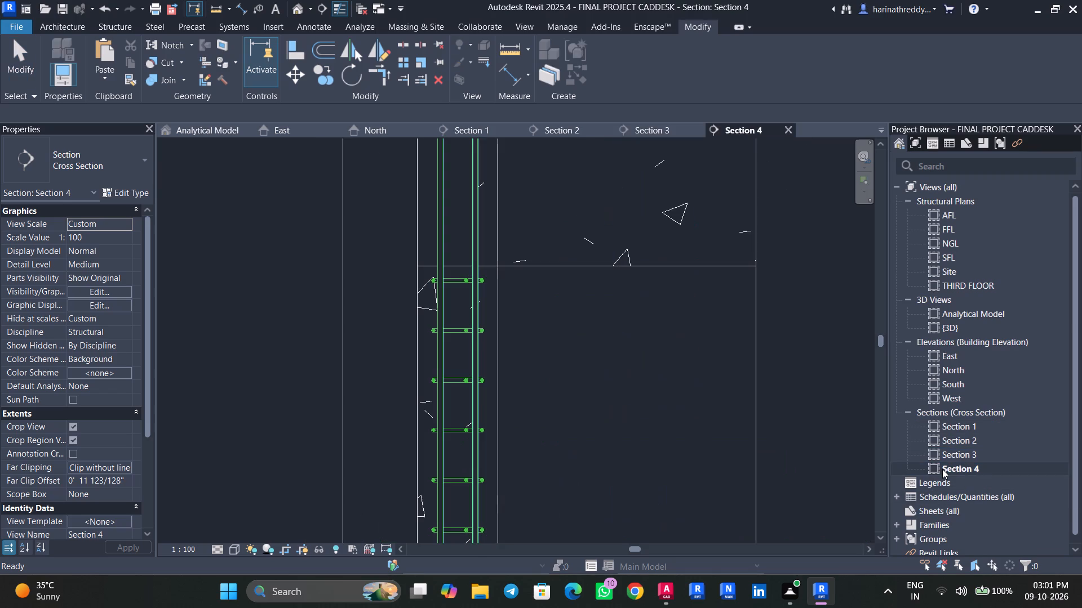
{"action": "scroll", "coordinate": [569, 369], "scroll_direction": "down", "scroll_amount": 4}
{"action": "middle_click_drag", "start_coordinate": [590, 378], "coordinate": [659, 177]}
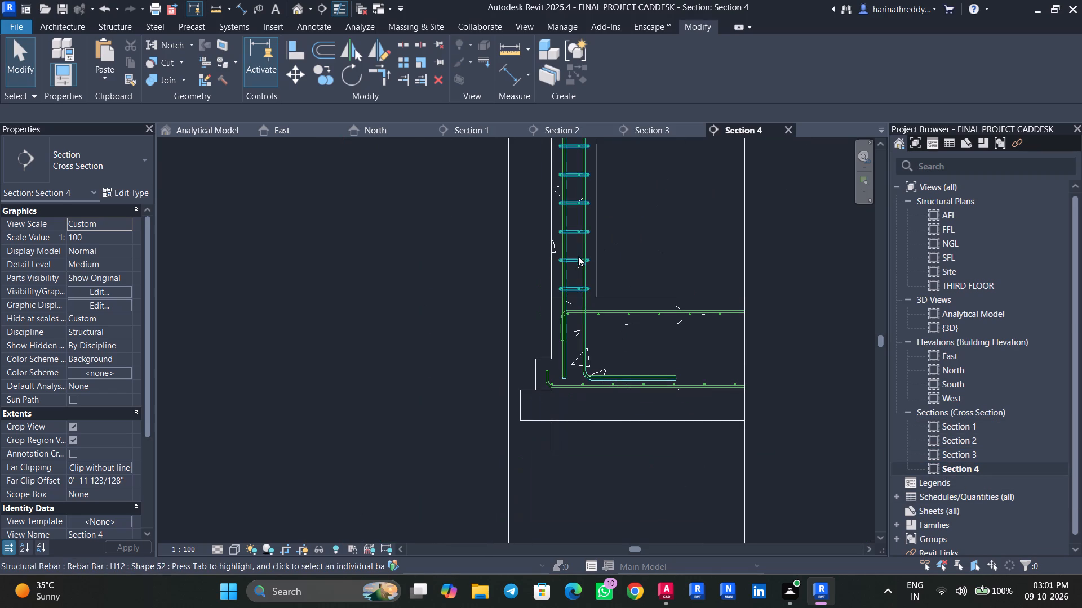
{"action": "left_click", "coordinate": [579, 287]}
{"action": "scroll", "coordinate": [579, 290], "scroll_direction": "up", "scroll_amount": 3}
{"action": "middle_click_drag", "start_coordinate": [578, 299], "coordinate": [611, 263]}
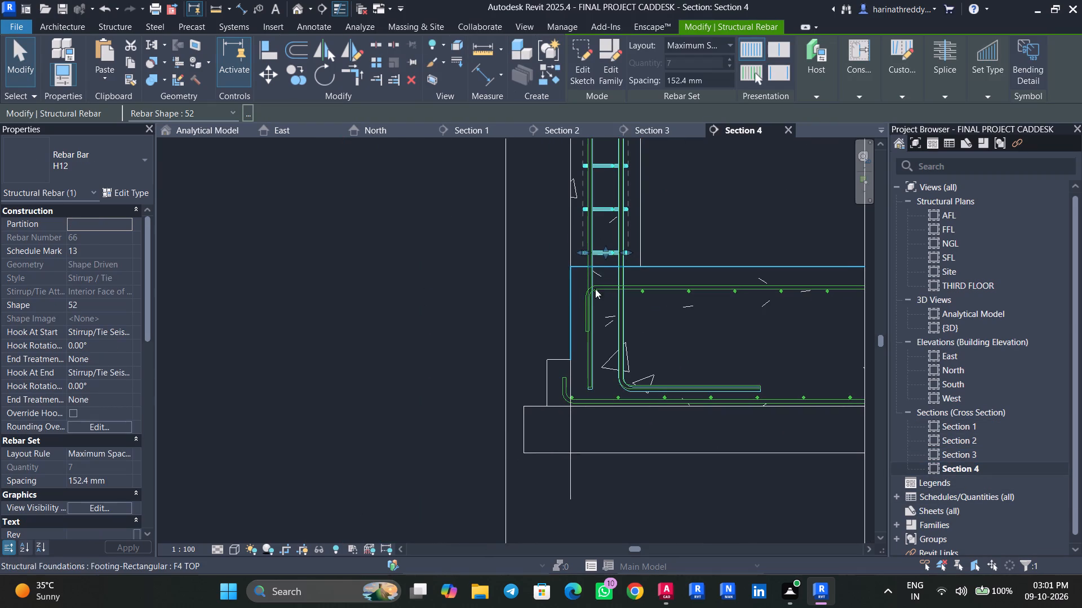
{"action": "left_click_drag", "start_coordinate": [604, 253], "coordinate": [604, 360]}
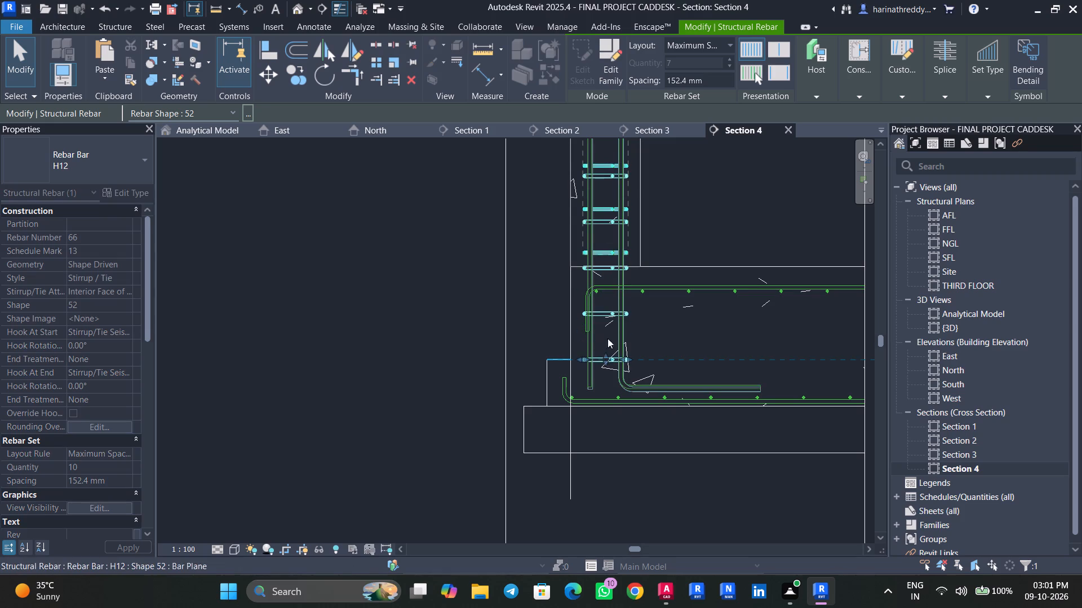
{"action": "key", "text": "Escape"}
Extend the bottom of the column's remaining H12 tie set into footing F4, level with the first set, and save the project.
{"action": "left_click", "coordinate": [609, 252]}
{"action": "left_click_drag", "start_coordinate": [609, 256], "coordinate": [604, 357]}
{"action": "key", "text": "Escape"}
{"action": "scroll", "coordinate": [654, 229], "scroll_direction": "up", "scroll_amount": 1}
{"action": "scroll", "coordinate": [654, 229], "scroll_direction": "down", "scroll_amount": 5}
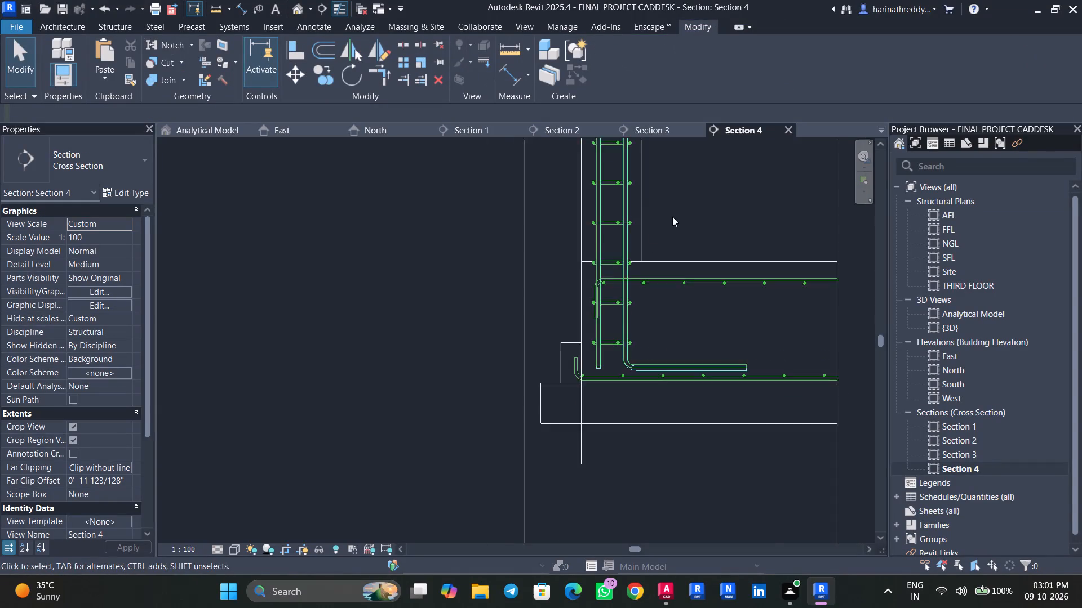
{"action": "middle_click_drag", "start_coordinate": [680, 214], "coordinate": [666, 382]}
{"action": "key", "text": "ctrl+s"}
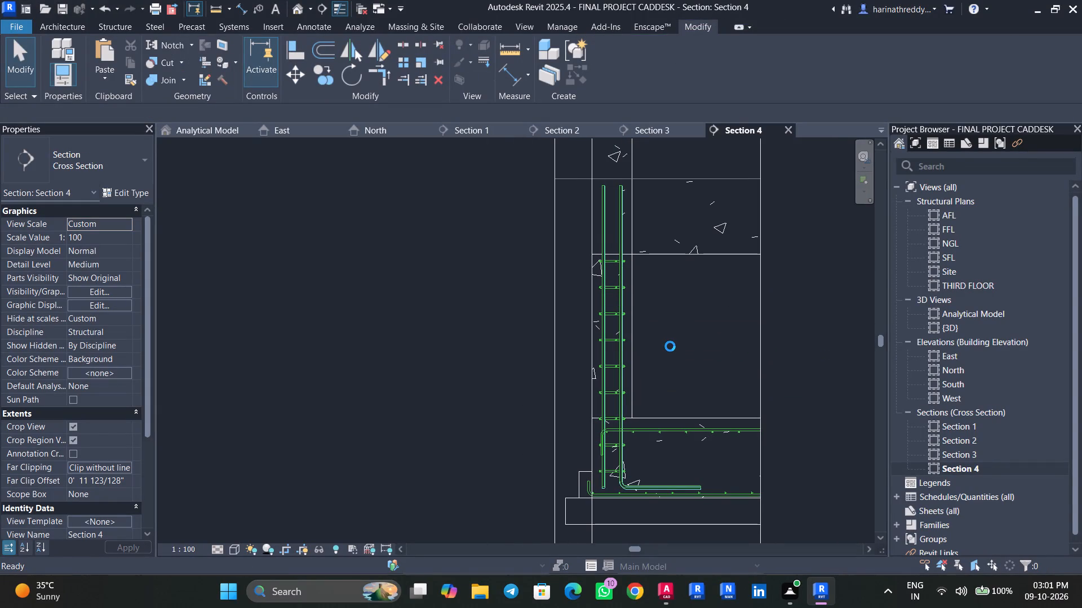
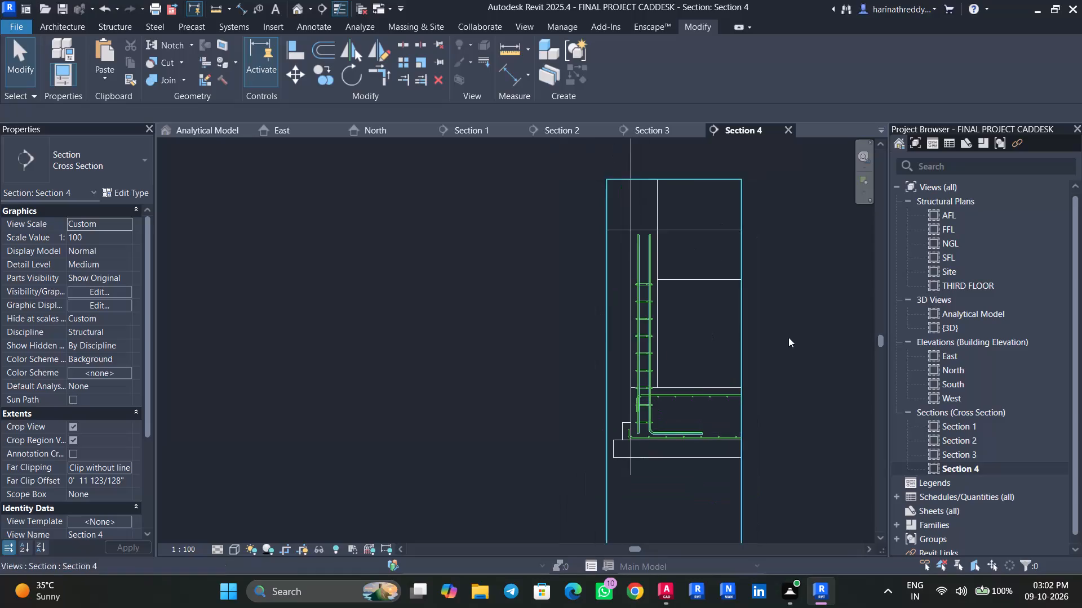
In the 3D view, lower the top of the outer H8 tie set in the column at beam B5 to below the beam.
{"action": "left_click", "coordinate": [300, 11]}
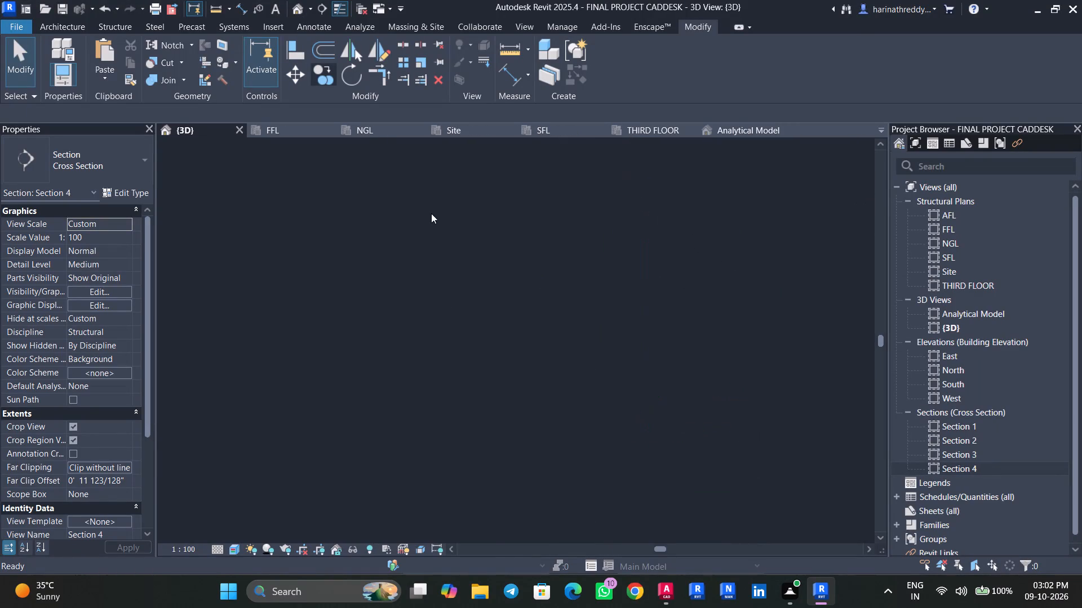
{"action": "scroll", "coordinate": [496, 340], "scroll_direction": "down", "scroll_amount": 5}
{"action": "middle_click_drag", "start_coordinate": [410, 441], "coordinate": [507, 426], "text": "shift"}
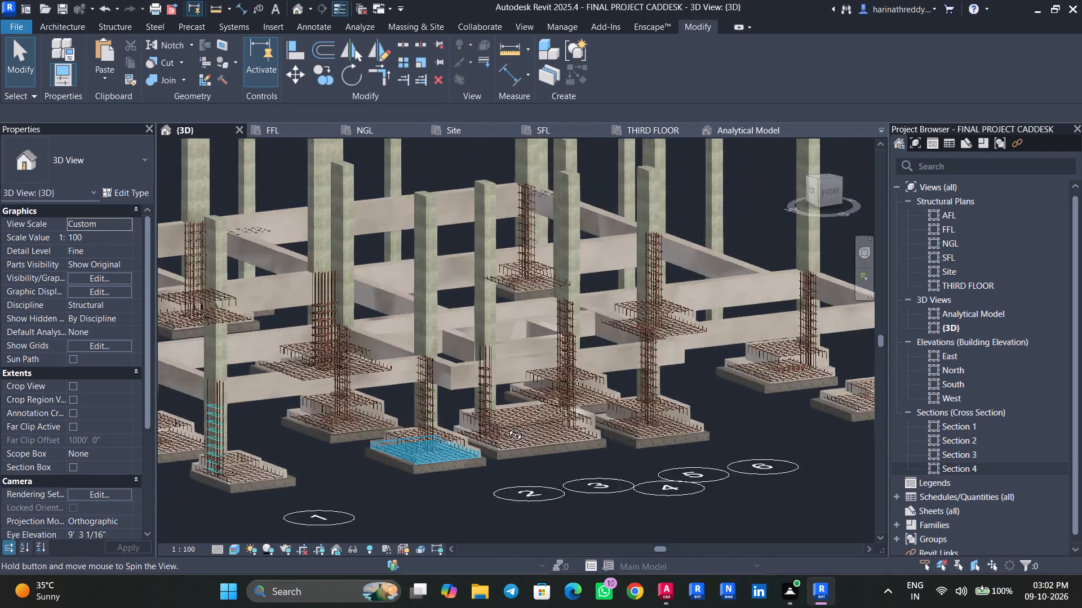
{"action": "middle_click_drag", "start_coordinate": [507, 426], "coordinate": [542, 426], "text": "shift"}
{"action": "scroll", "coordinate": [505, 404], "scroll_direction": "up", "scroll_amount": 10}
{"action": "scroll", "coordinate": [483, 402], "scroll_direction": "up", "scroll_amount": 1, "text": "shift"}
{"action": "middle_click_drag", "start_coordinate": [483, 402], "coordinate": [517, 408], "text": "shift"}
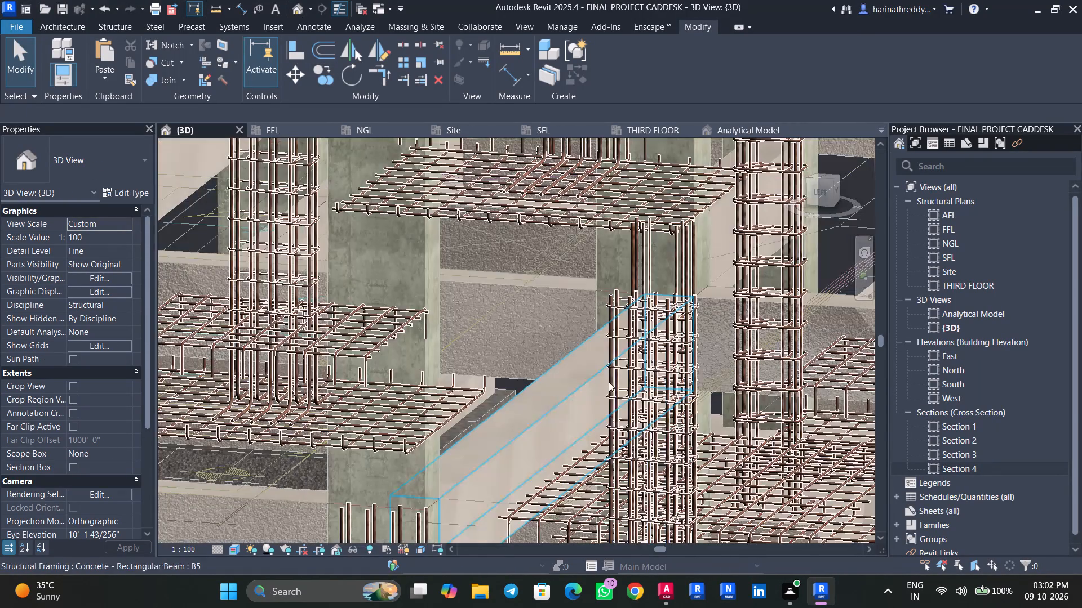
{"action": "left_click", "coordinate": [646, 343]}
{"action": "scroll", "coordinate": [657, 340], "scroll_direction": "up", "scroll_amount": 4}
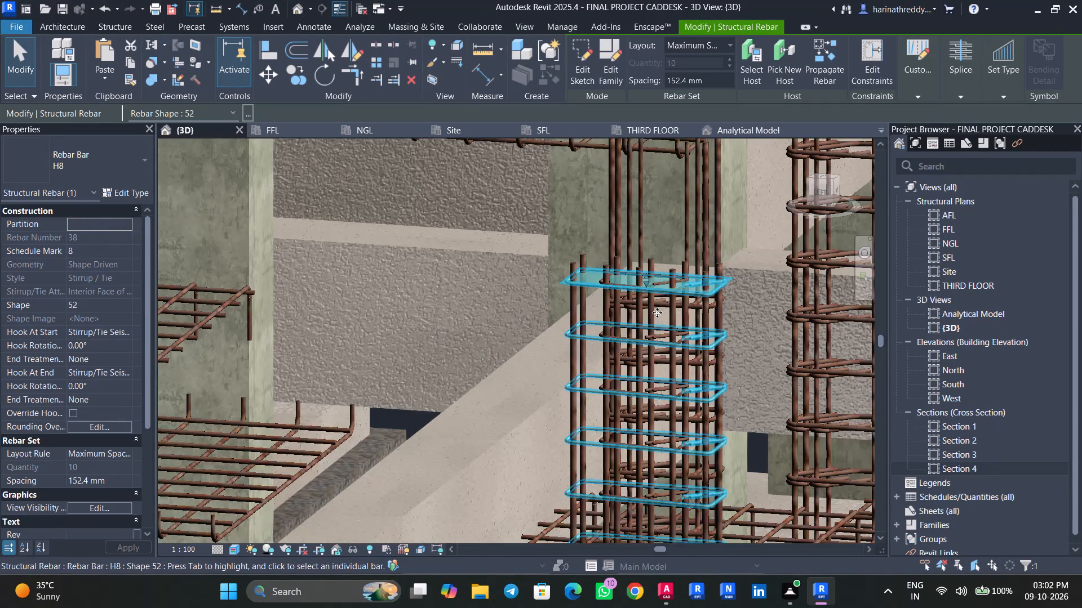
{"action": "middle_click_drag", "start_coordinate": [658, 311], "coordinate": [657, 235]}
{"action": "left_click_drag", "start_coordinate": [649, 211], "coordinate": [650, 375]}
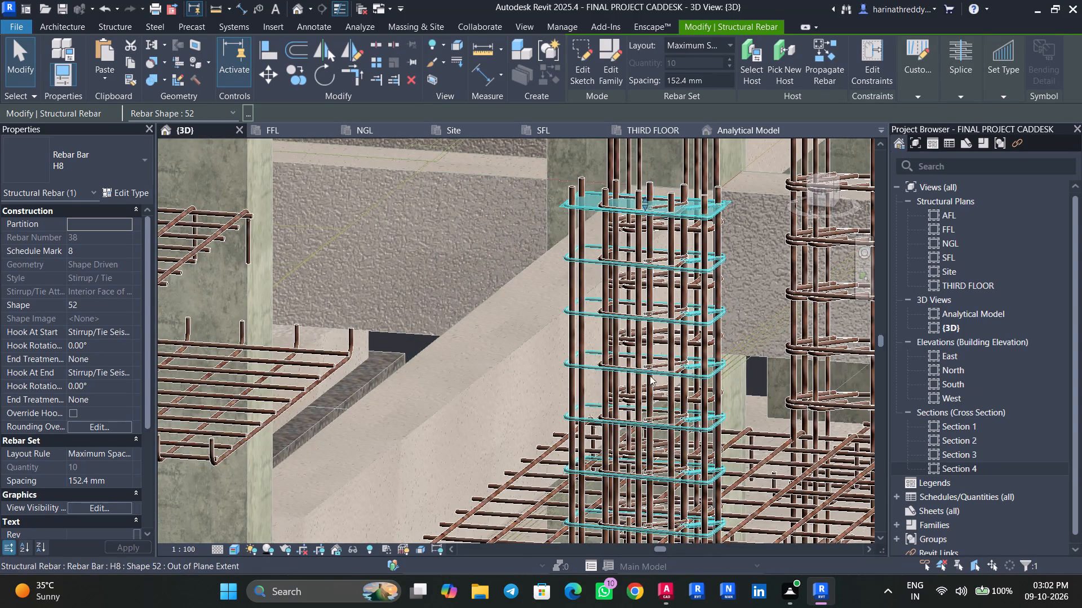
{"action": "left_click_drag", "start_coordinate": [650, 375], "coordinate": [655, 413]}
{"action": "key", "text": "Escape"}
{"action": "key", "text": "Escape"}
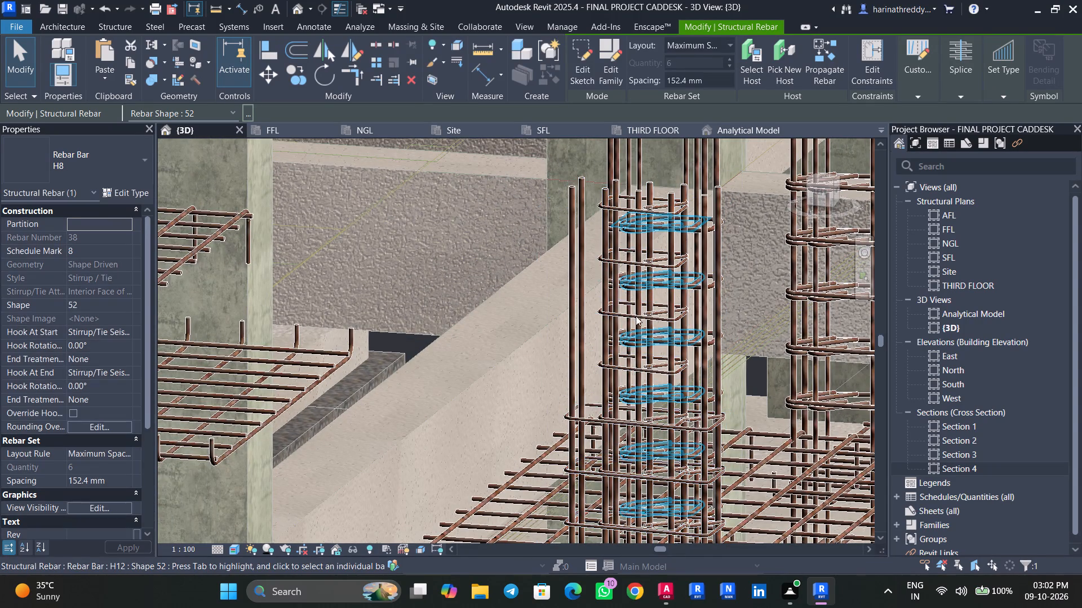
Lower the top of the same column's inner H8 tie set level with the outer set, and save the project.
{"action": "left_click", "coordinate": [642, 216]}
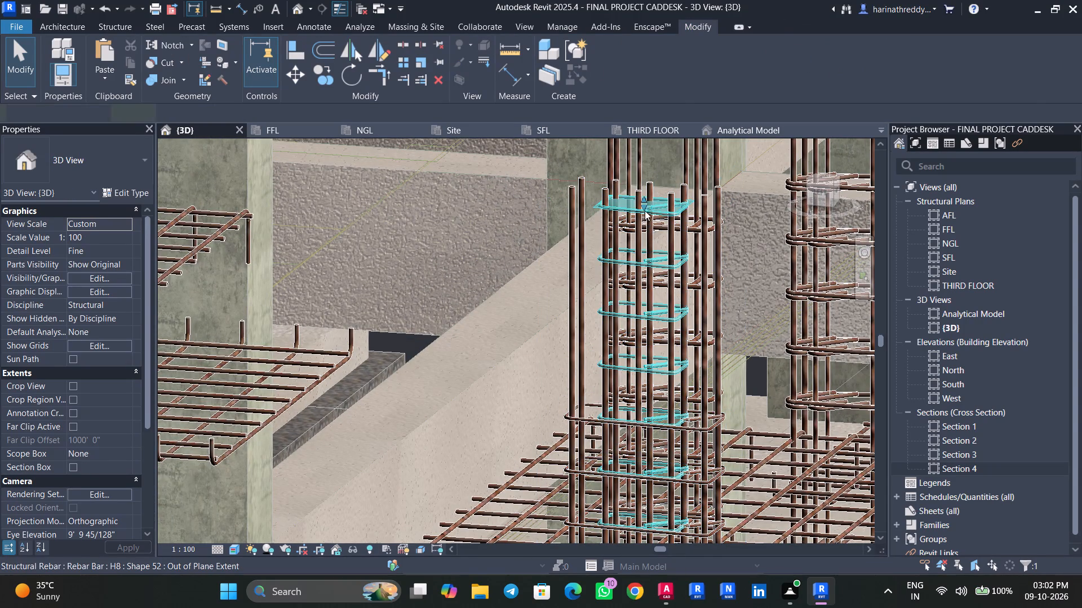
{"action": "left_click_drag", "start_coordinate": [643, 209], "coordinate": [654, 415]}
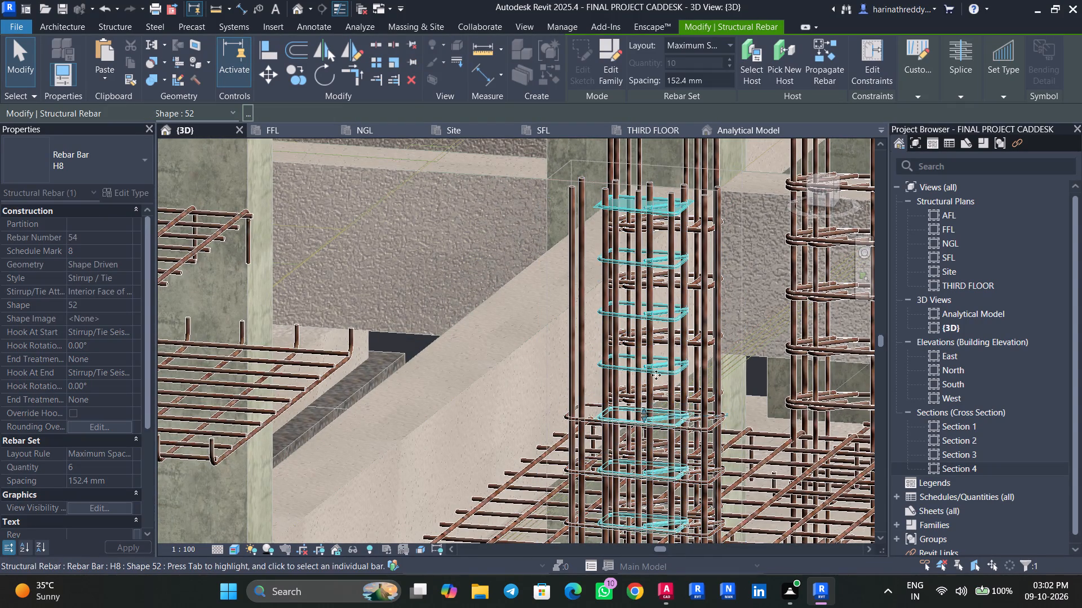
{"action": "key", "text": "Escape"}
{"action": "middle_click_drag", "start_coordinate": [824, 465], "coordinate": [781, 437], "text": "shift"}
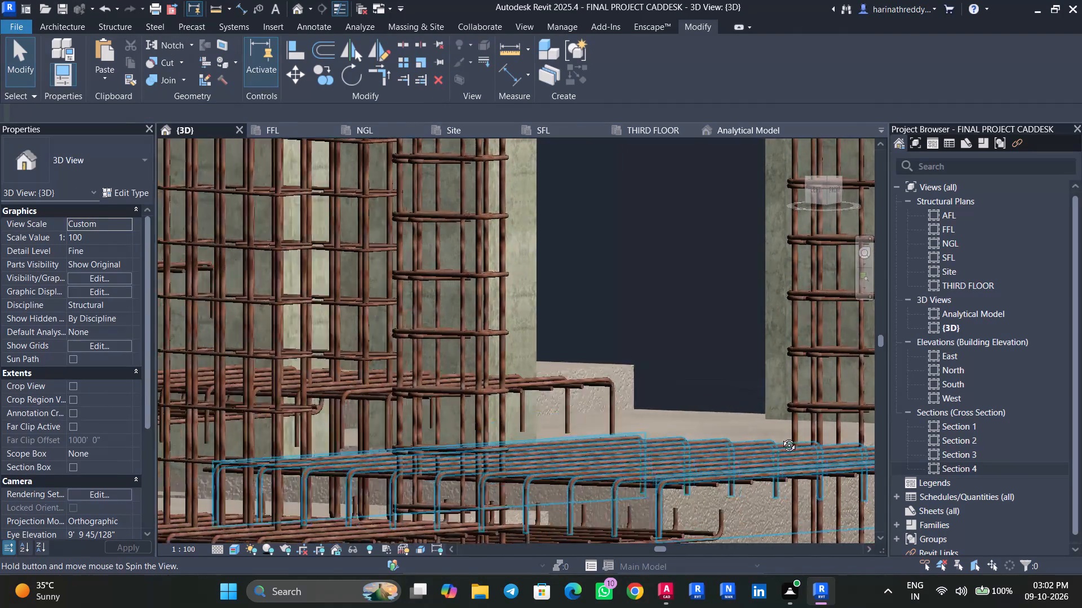
{"action": "middle_click_drag", "start_coordinate": [781, 437], "coordinate": [777, 450], "text": "shift"}
{"action": "scroll", "coordinate": [775, 437], "scroll_direction": "down", "scroll_amount": 8}
{"action": "scroll", "coordinate": [499, 449], "scroll_direction": "down", "scroll_amount": 3}
{"action": "scroll", "coordinate": [500, 443], "scroll_direction": "up", "scroll_amount": 1}
{"action": "scroll", "coordinate": [500, 443], "scroll_direction": "down", "scroll_amount": 1}
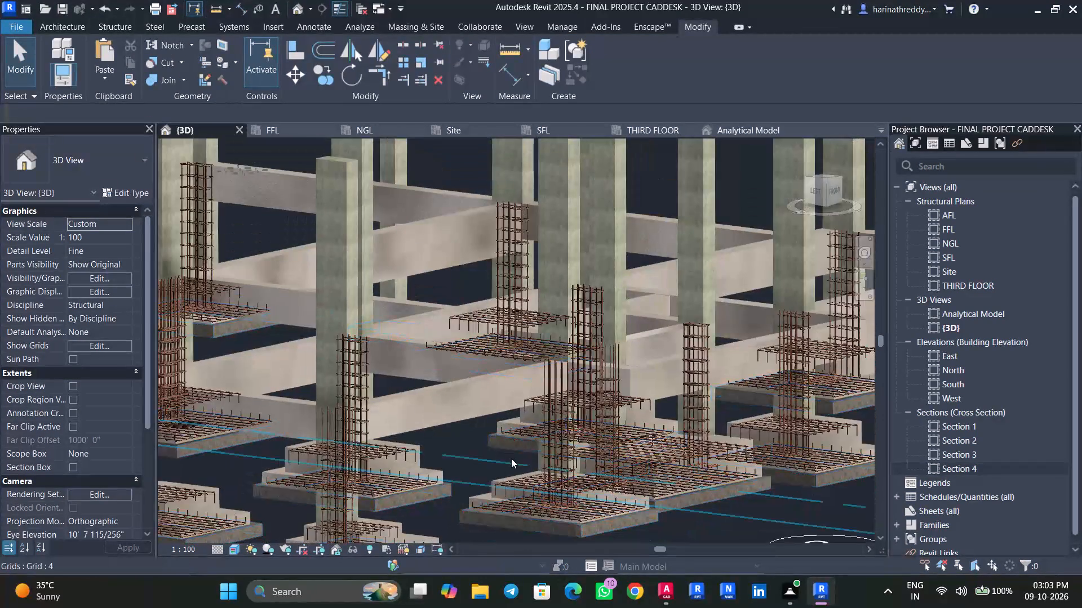
{"action": "key", "text": "ctrl+s"}
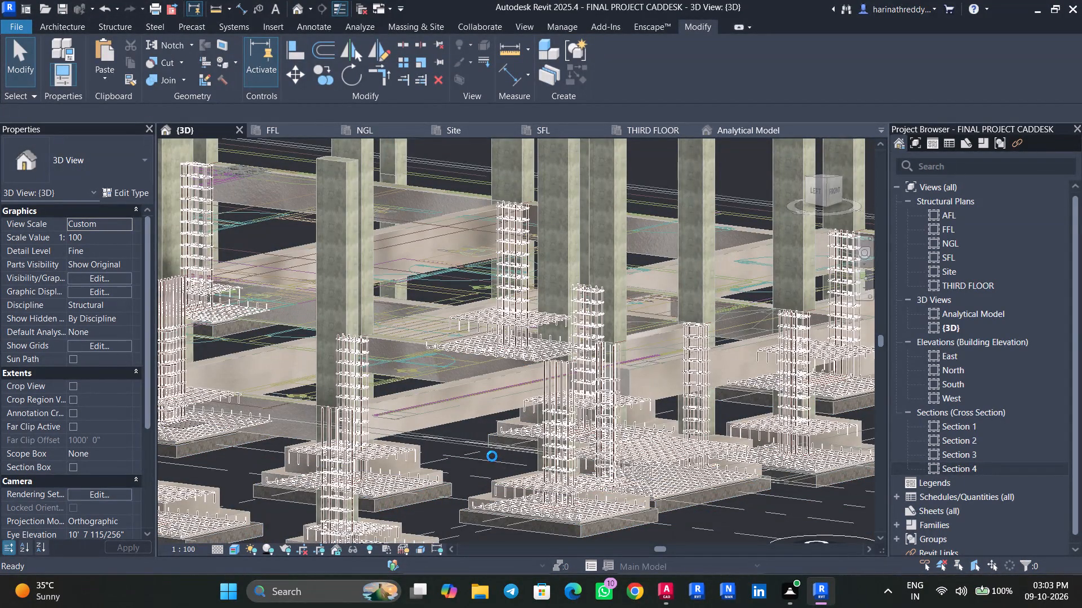
On the neighbouring column with H12 ties, lower the top of the outer H12 tie set to below the beam.
{"action": "middle_click_drag", "start_coordinate": [465, 468], "coordinate": [523, 484], "text": "shift"}
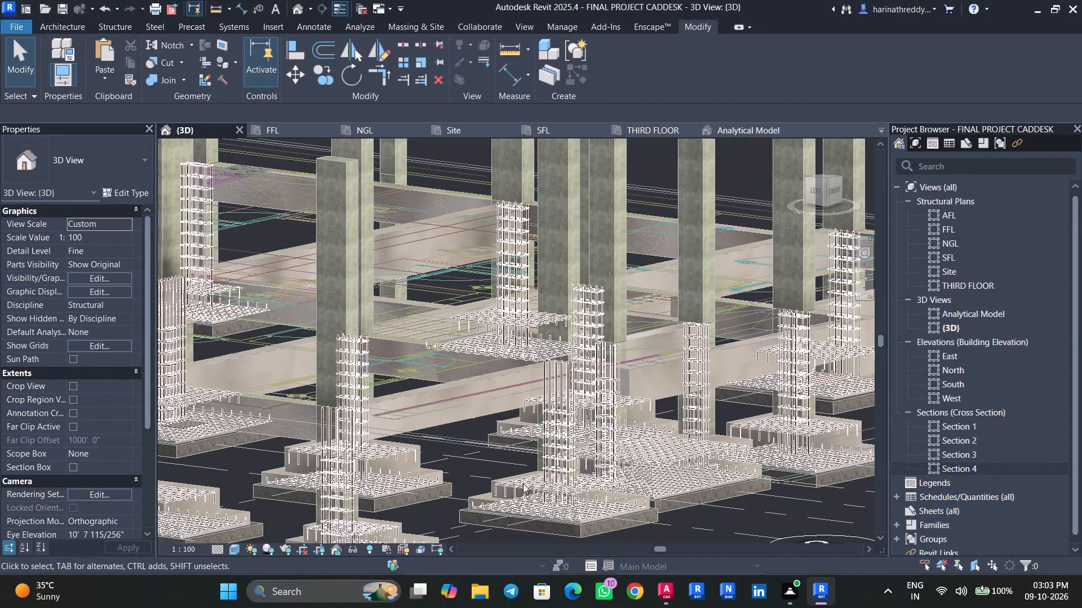
{"action": "middle_click_drag", "start_coordinate": [523, 484], "coordinate": [524, 484], "text": "shift"}
{"action": "middle_click_drag", "start_coordinate": [522, 488], "coordinate": [531, 511], "text": "shift"}
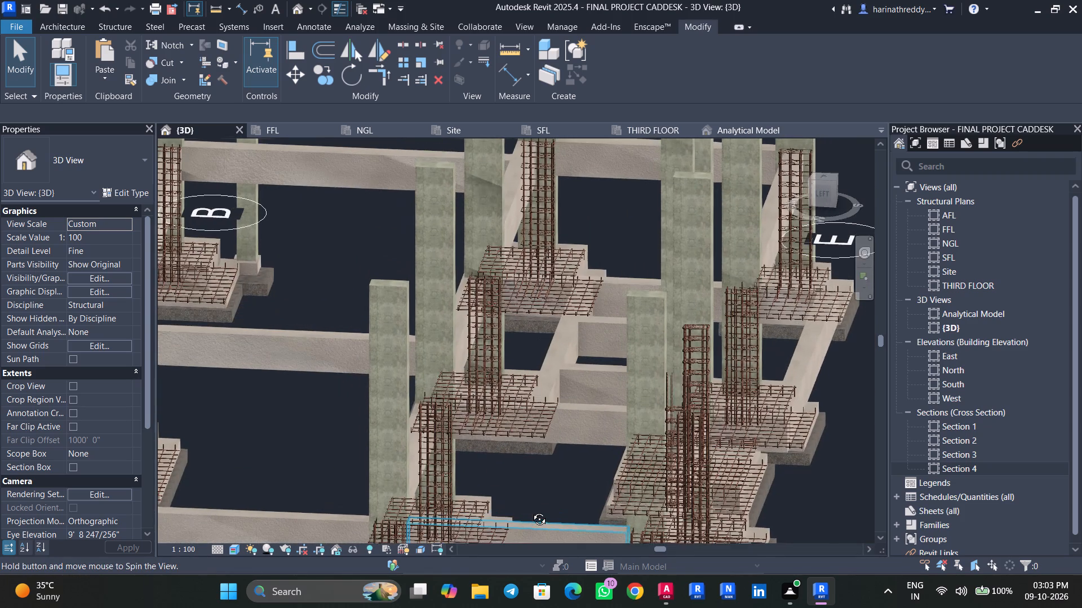
{"action": "middle_click_drag", "start_coordinate": [531, 511], "coordinate": [483, 522], "text": "shift"}
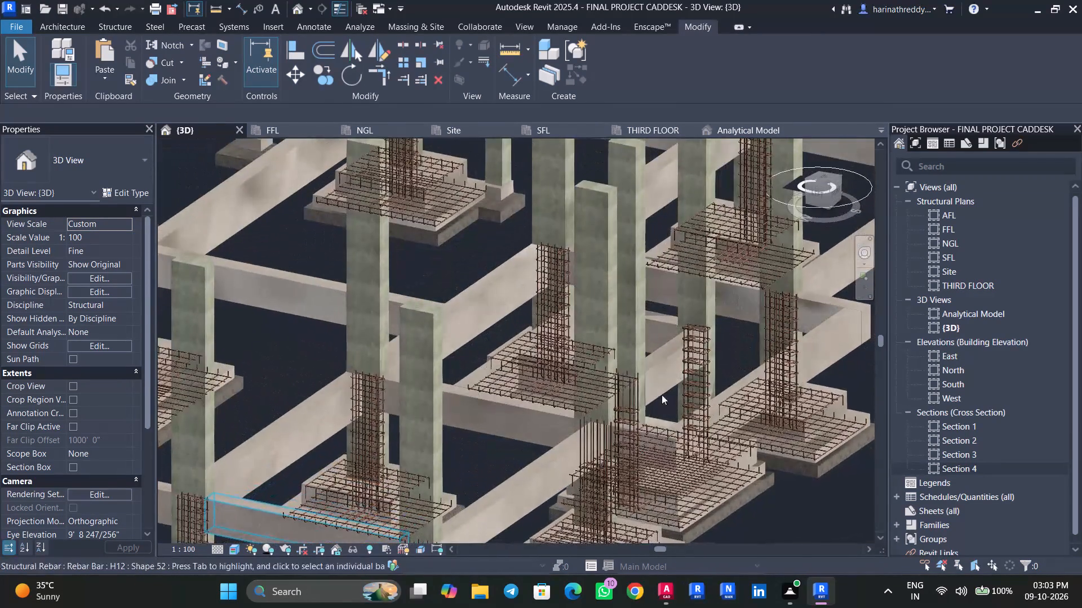
{"action": "scroll", "coordinate": [706, 368], "scroll_direction": "up", "scroll_amount": 2}
{"action": "scroll", "coordinate": [706, 367], "scroll_direction": "down", "scroll_amount": 1}
{"action": "scroll", "coordinate": [706, 365], "scroll_direction": "up", "scroll_amount": 5}
{"action": "left_click", "coordinate": [692, 338]}
{"action": "scroll", "coordinate": [694, 317], "scroll_direction": "up", "scroll_amount": 4}
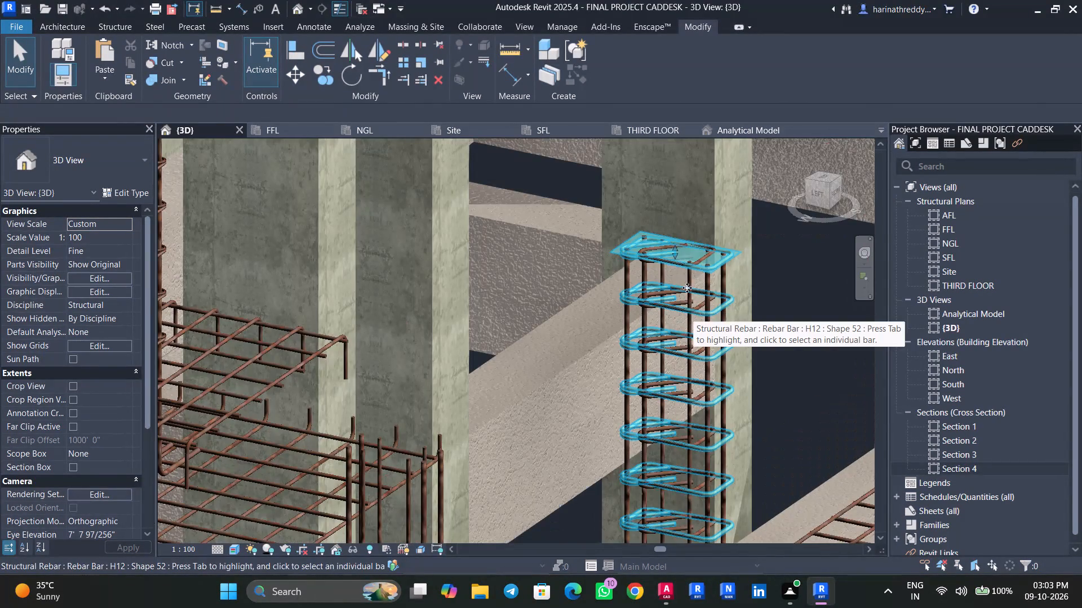
{"action": "left_click_drag", "start_coordinate": [679, 259], "coordinate": [686, 456]}
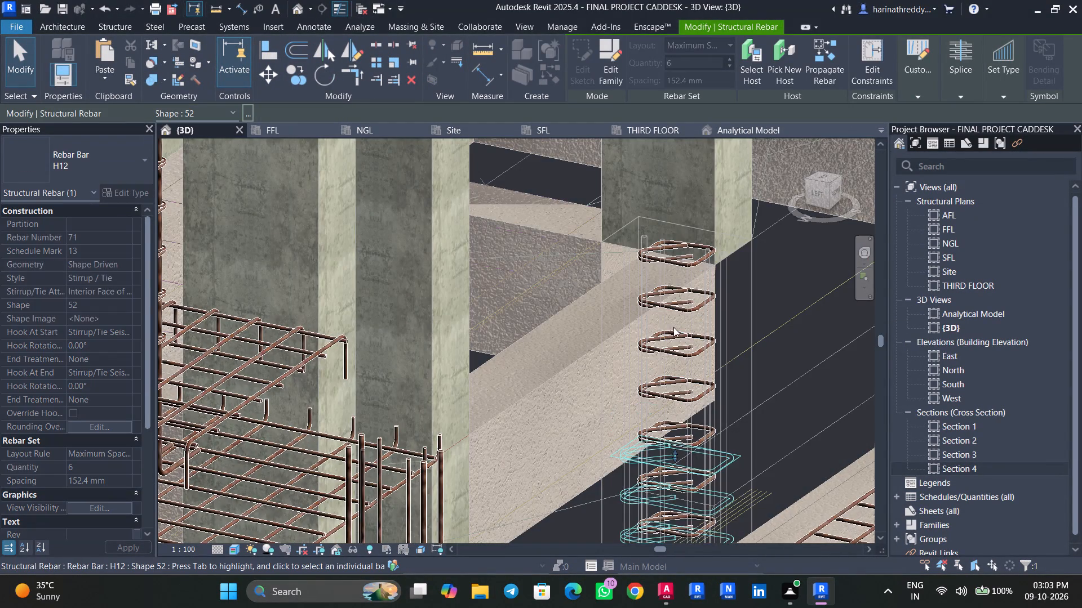
{"action": "key", "text": "Escape"}
Lower the top of that column's inner H12 tie set level with its outer set, and save the project.
{"action": "left_click", "coordinate": [680, 308]}
{"action": "left_click_drag", "start_coordinate": [673, 264], "coordinate": [685, 421]}
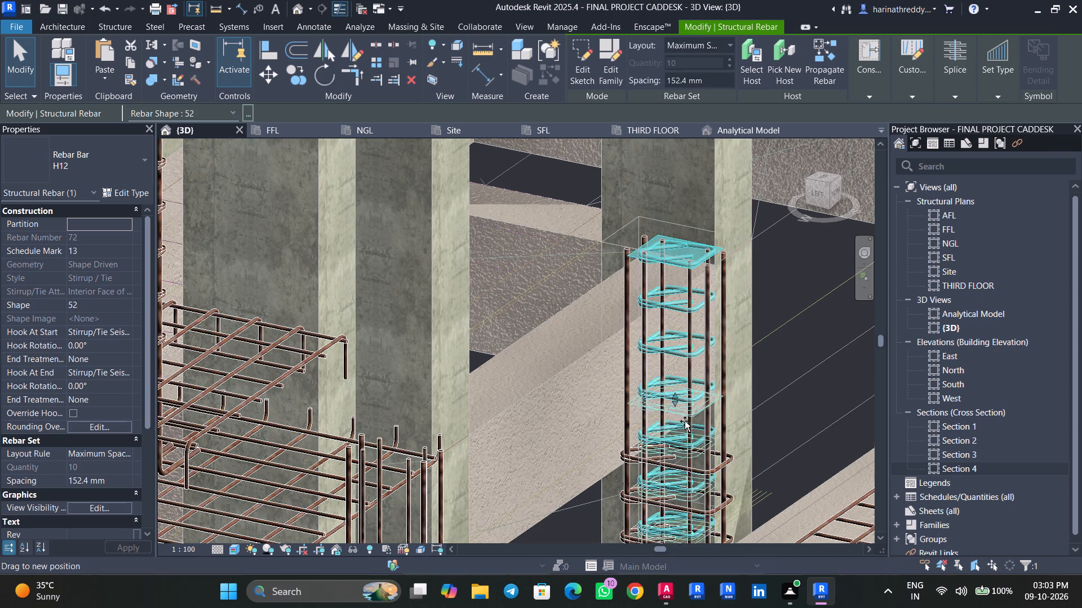
{"action": "left_click_drag", "start_coordinate": [685, 421], "coordinate": [684, 454]}
{"action": "key", "text": "Escape"}
{"action": "scroll", "coordinate": [784, 437], "scroll_direction": "down", "scroll_amount": 4}
{"action": "middle_click_drag", "start_coordinate": [790, 446], "coordinate": [777, 437], "text": "shift"}
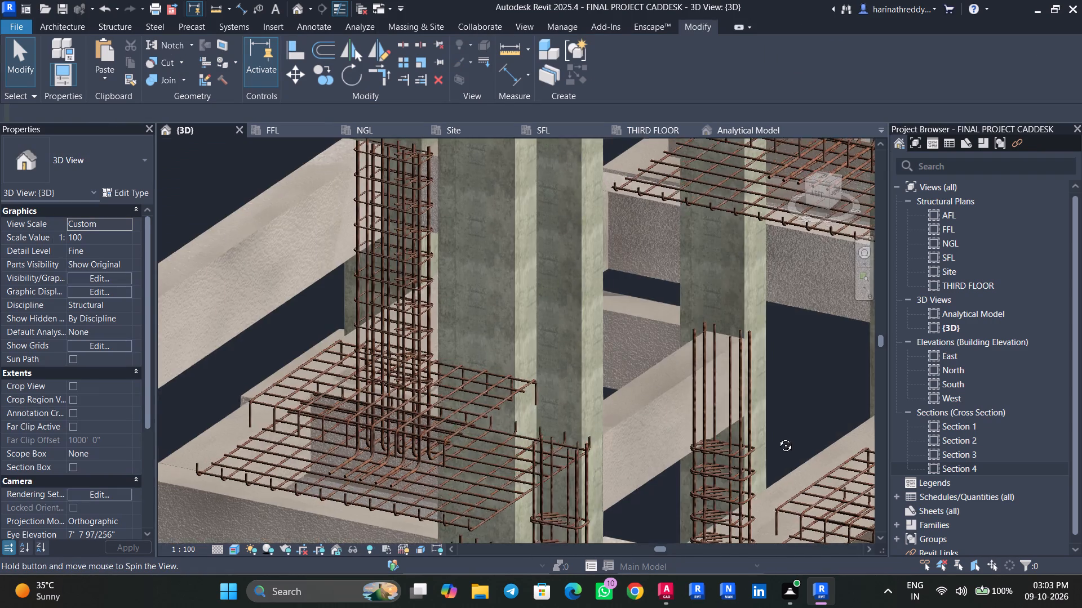
{"action": "middle_click_drag", "start_coordinate": [777, 437], "coordinate": [500, 421], "text": "shift"}
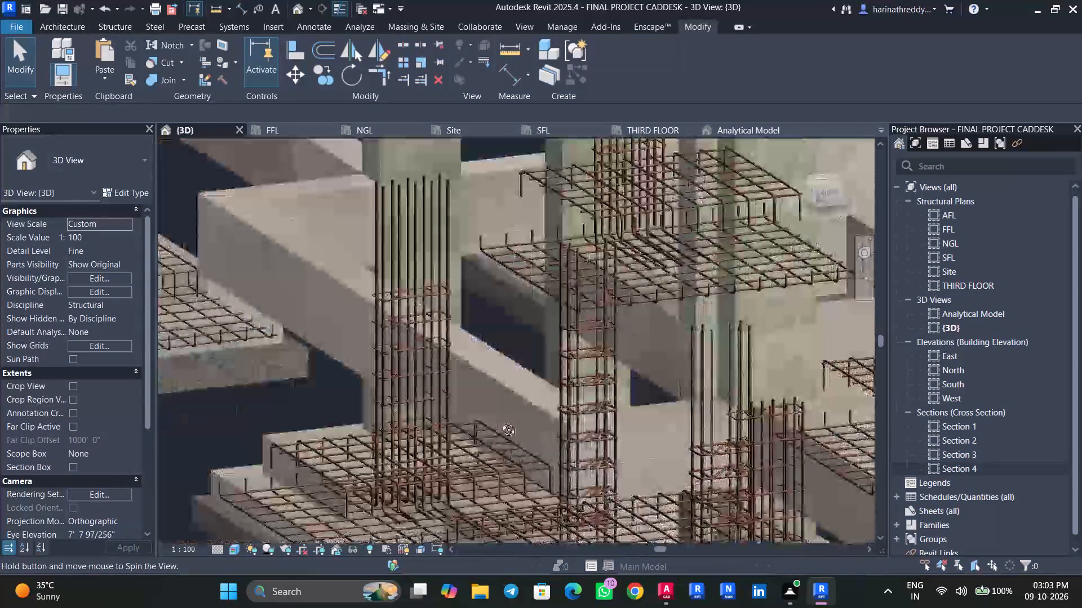
{"action": "middle_click_drag", "start_coordinate": [500, 421], "coordinate": [514, 398], "text": "shift"}
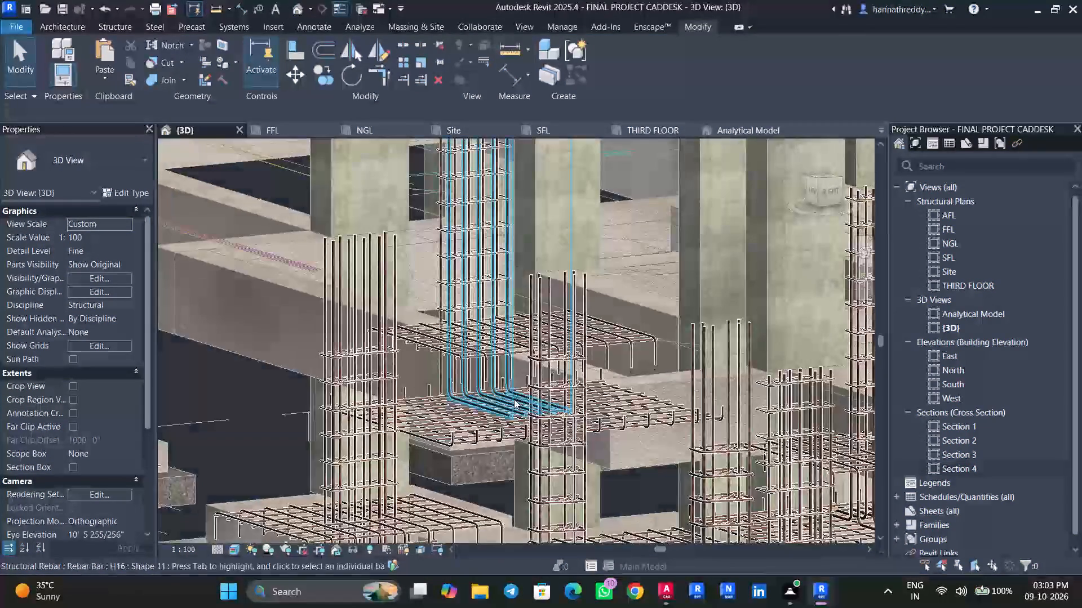
{"action": "key", "text": "ctrl+s"}
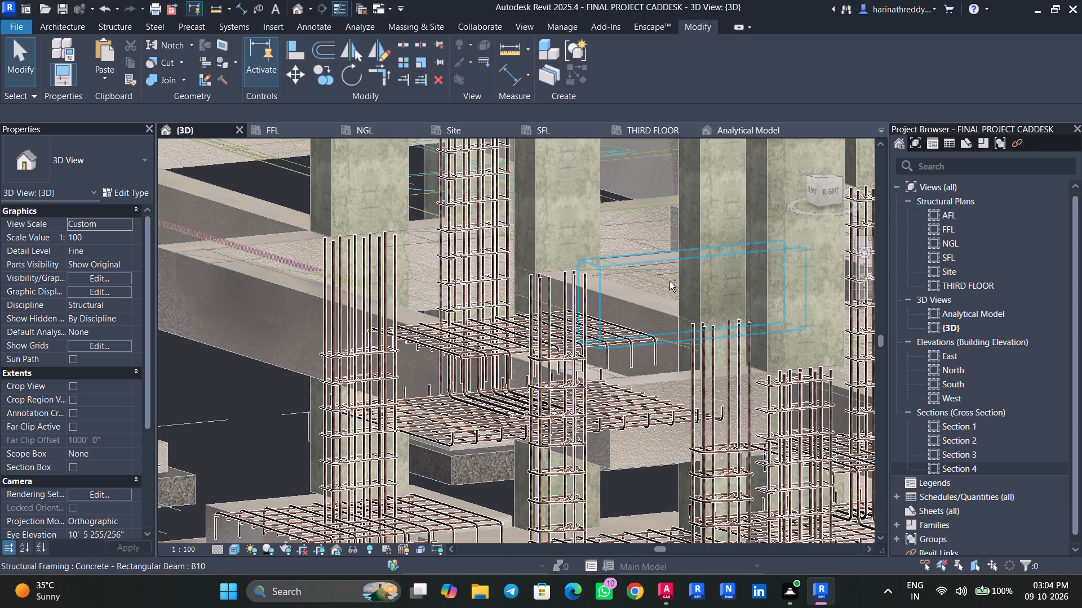
On the next column with full-height H8 ties, lower the top of the outer H8 tie set to below the beam.
{"action": "middle_click_drag", "start_coordinate": [669, 282], "coordinate": [713, 311], "text": "shift"}
{"action": "middle_click_drag", "start_coordinate": [686, 265], "coordinate": [689, 399]}
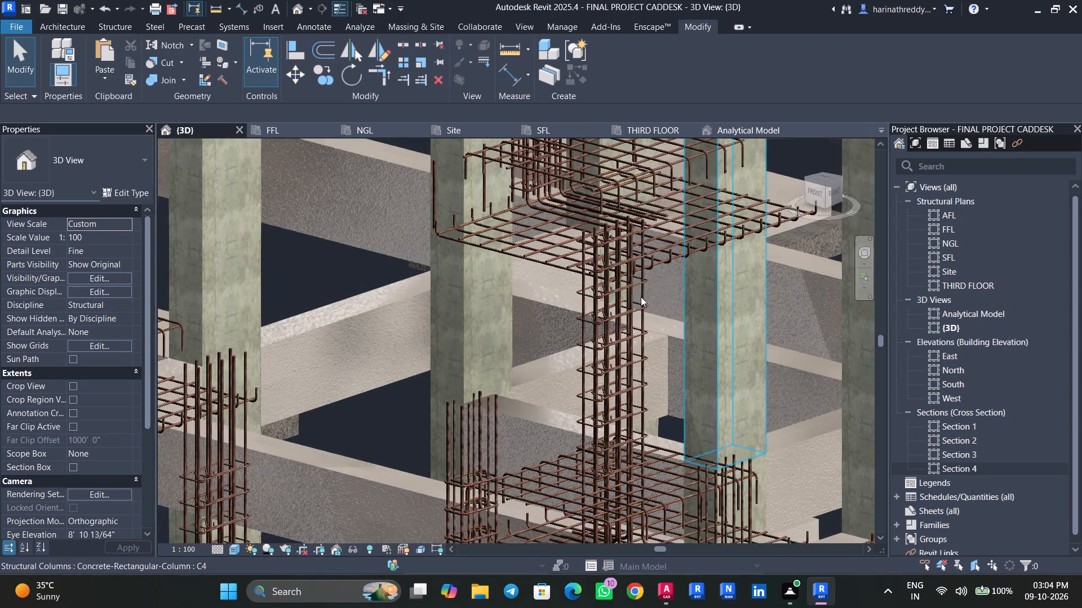
{"action": "scroll", "coordinate": [616, 249], "scroll_direction": "up", "scroll_amount": 5}
{"action": "left_click", "coordinate": [610, 234]}
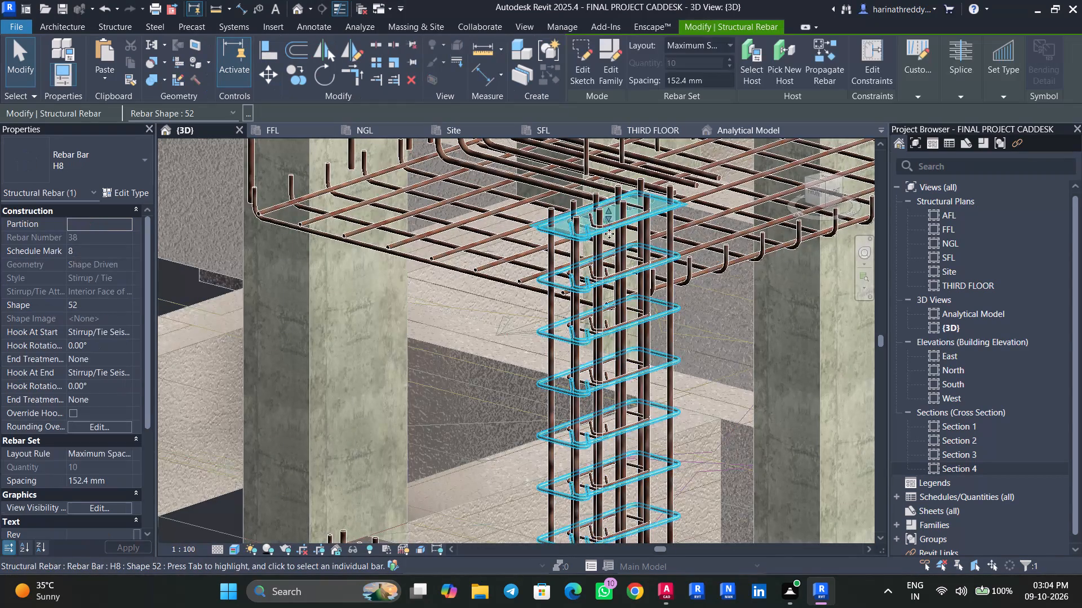
{"action": "middle_click_drag", "start_coordinate": [651, 309], "coordinate": [809, 288], "text": "shift"}
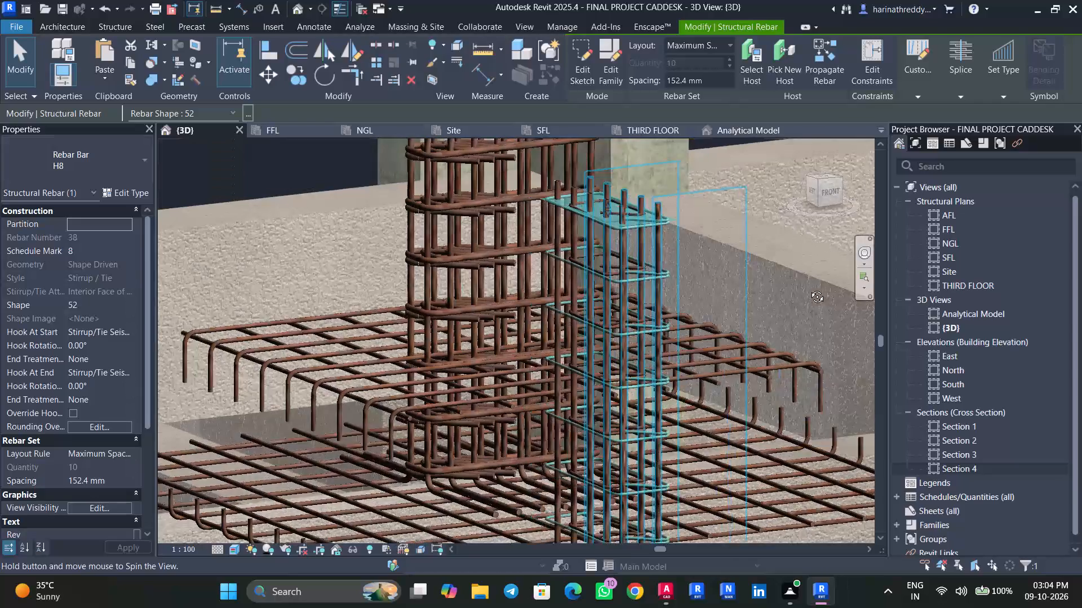
{"action": "middle_click_drag", "start_coordinate": [809, 288], "coordinate": [699, 316], "text": "shift"}
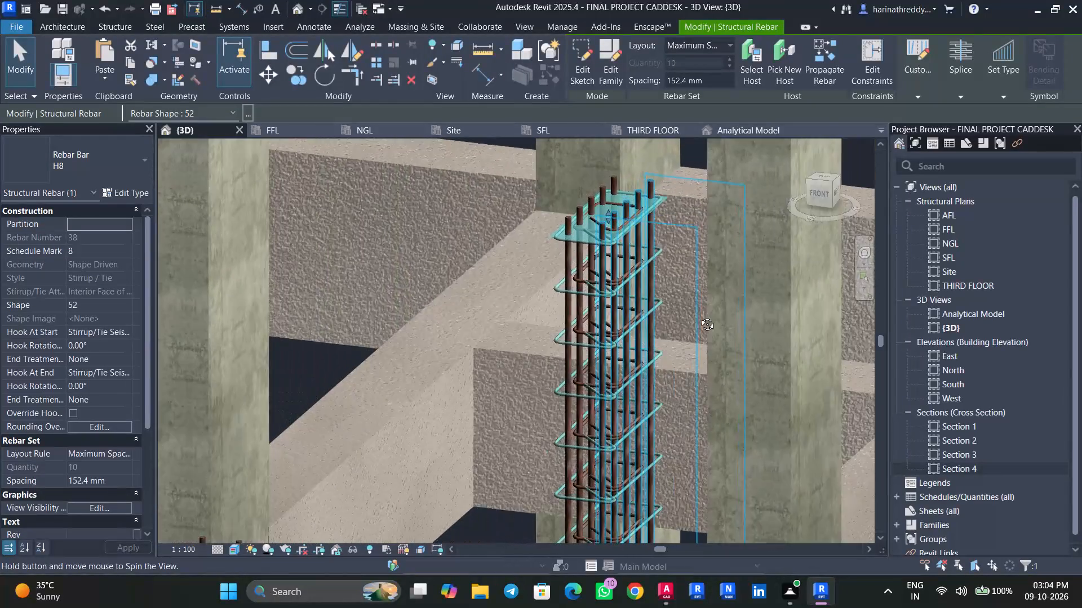
{"action": "middle_click_drag", "start_coordinate": [699, 316], "coordinate": [648, 353], "text": "shift"}
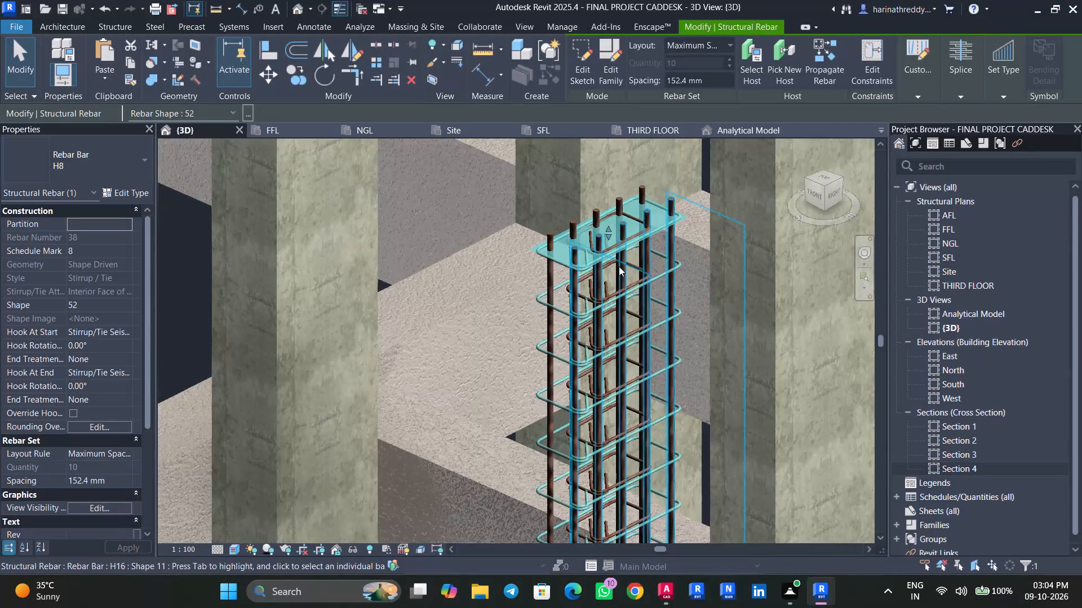
{"action": "left_click_drag", "start_coordinate": [608, 240], "coordinate": [628, 396]}
{"action": "key", "text": "Escape"}
{"action": "key", "text": "Escape"}
Lower the top of the same column's inner H8 tie set to about the level of the outer set.
{"action": "left_click", "coordinate": [620, 245]}
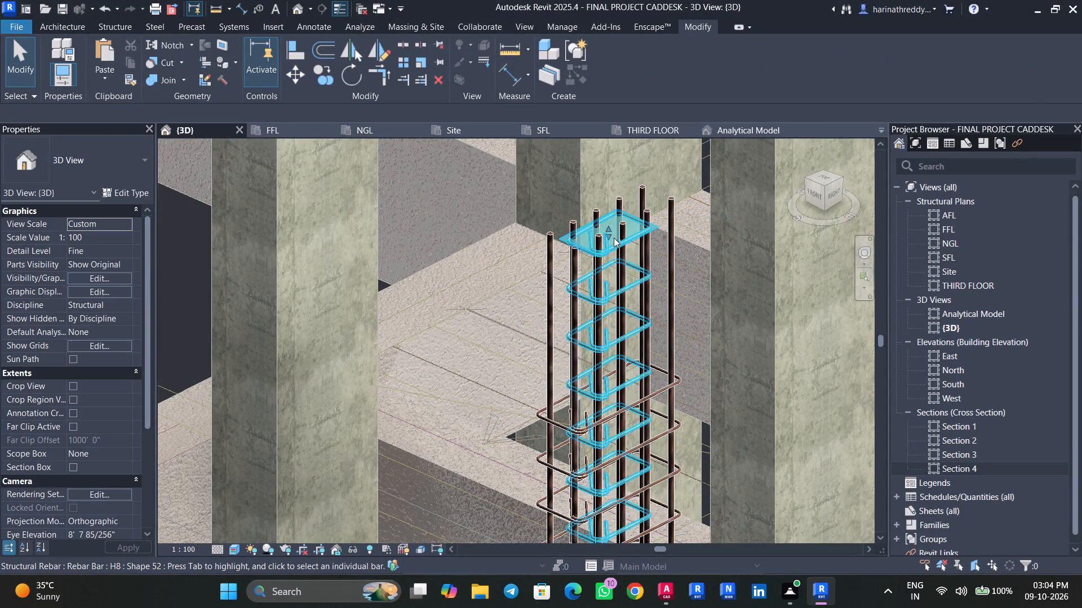
{"action": "left_click_drag", "start_coordinate": [606, 235], "coordinate": [621, 402]}
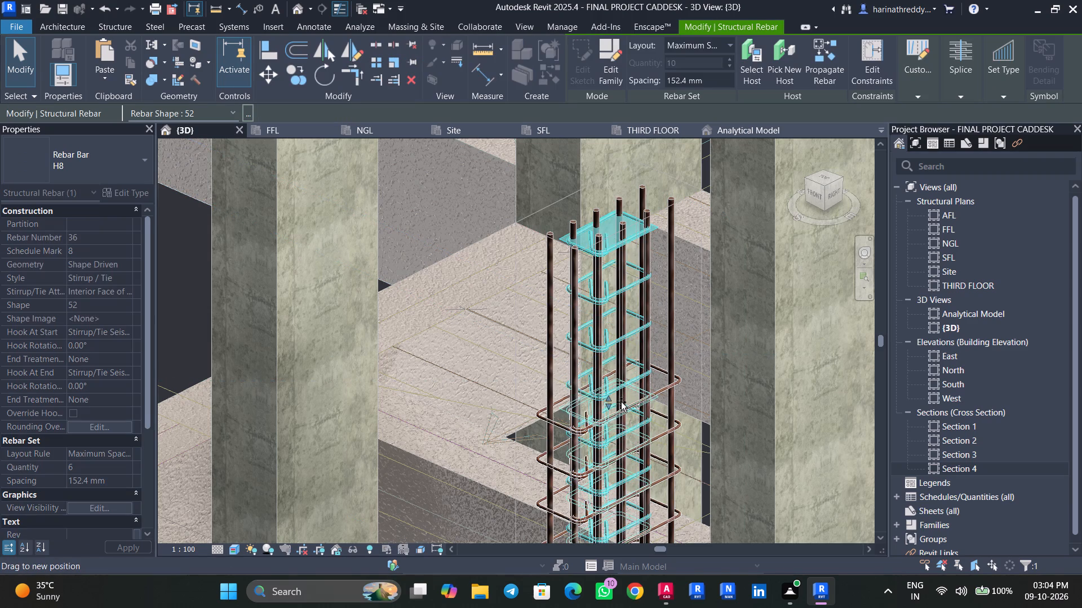
{"action": "left_click_drag", "start_coordinate": [621, 402], "coordinate": [624, 405]}
{"action": "key", "text": "Escape"}
{"action": "key", "text": "Escape"}
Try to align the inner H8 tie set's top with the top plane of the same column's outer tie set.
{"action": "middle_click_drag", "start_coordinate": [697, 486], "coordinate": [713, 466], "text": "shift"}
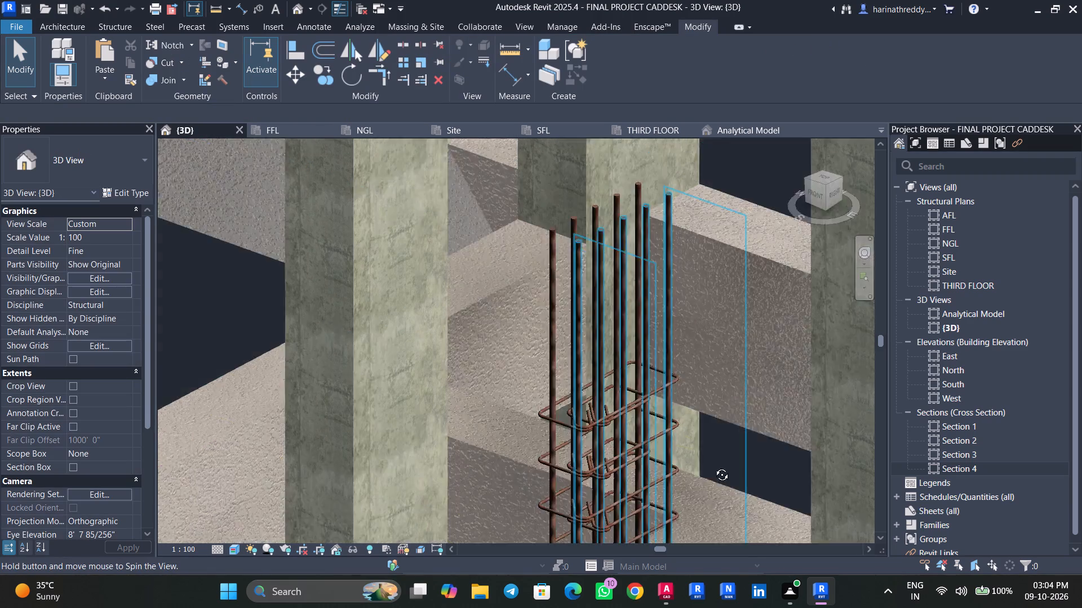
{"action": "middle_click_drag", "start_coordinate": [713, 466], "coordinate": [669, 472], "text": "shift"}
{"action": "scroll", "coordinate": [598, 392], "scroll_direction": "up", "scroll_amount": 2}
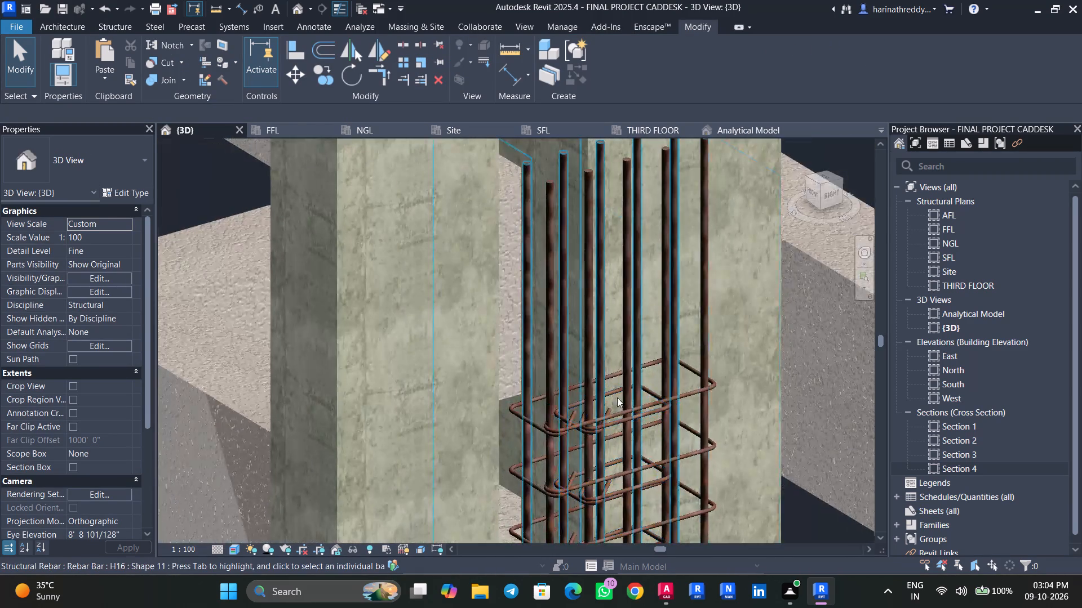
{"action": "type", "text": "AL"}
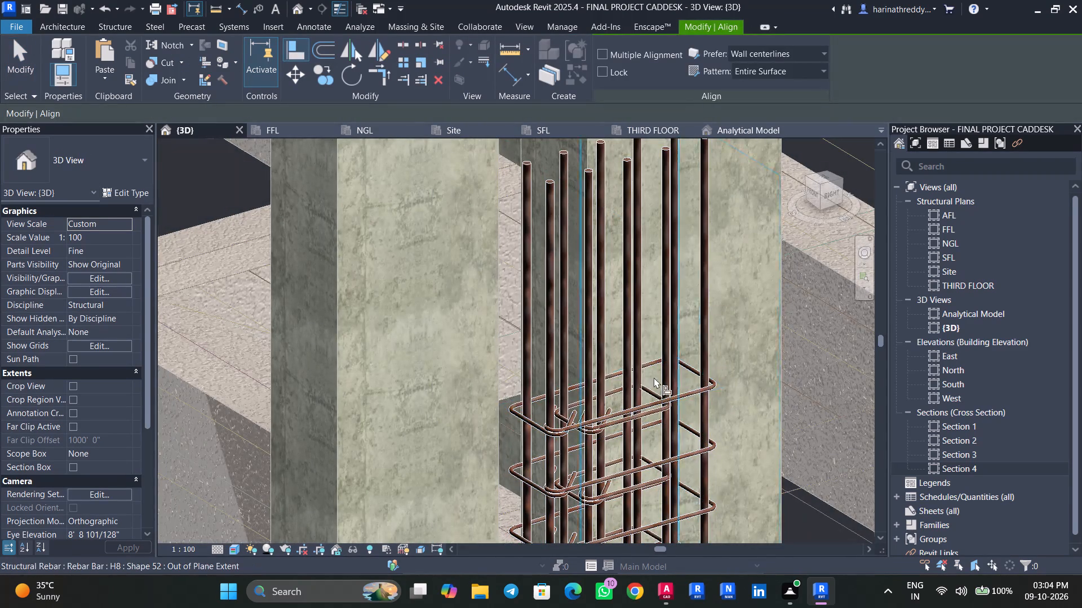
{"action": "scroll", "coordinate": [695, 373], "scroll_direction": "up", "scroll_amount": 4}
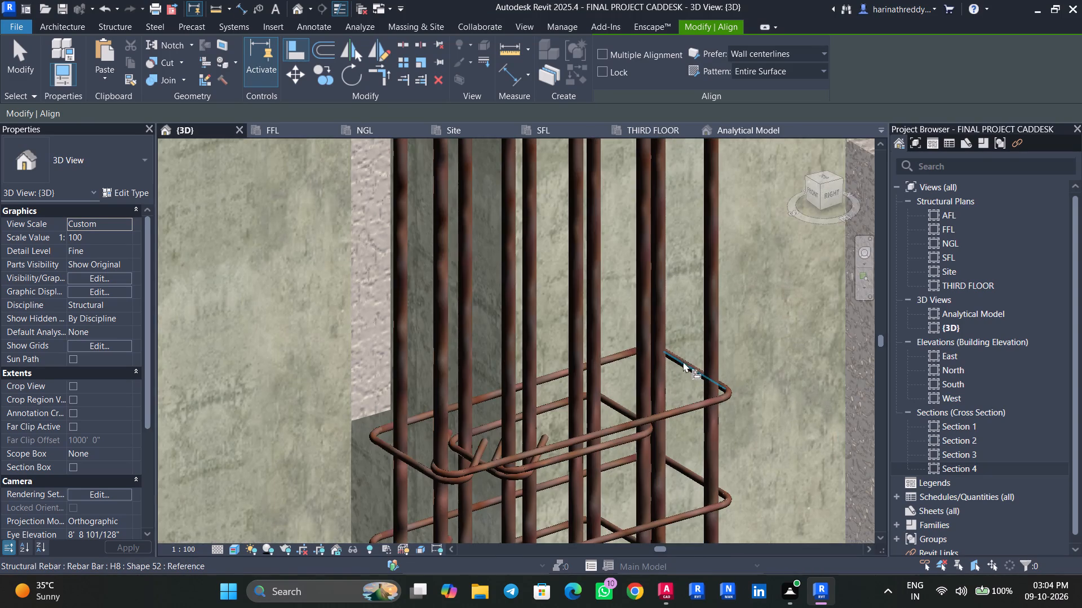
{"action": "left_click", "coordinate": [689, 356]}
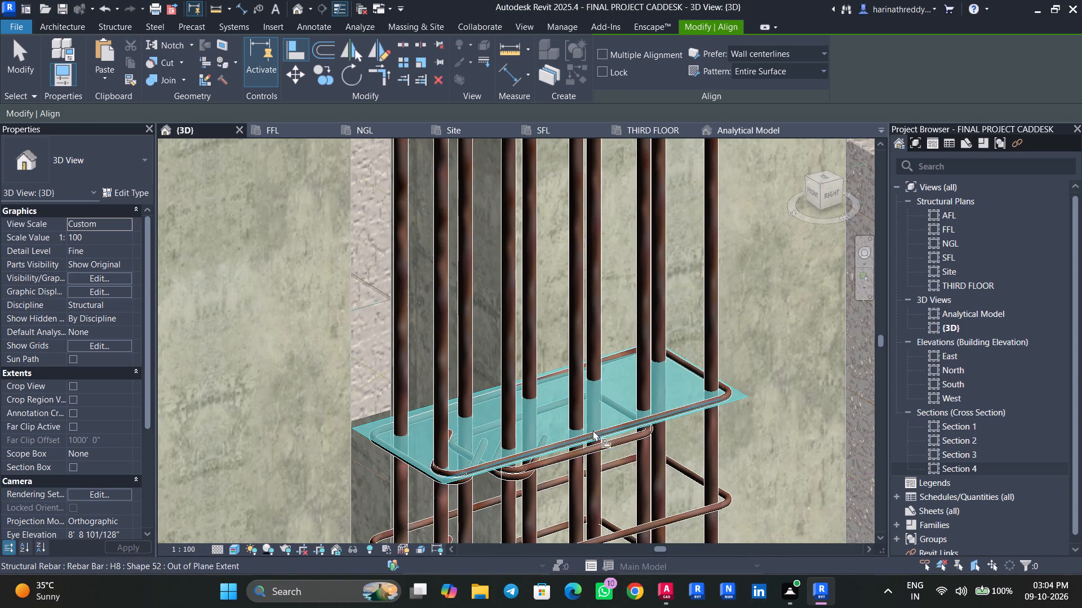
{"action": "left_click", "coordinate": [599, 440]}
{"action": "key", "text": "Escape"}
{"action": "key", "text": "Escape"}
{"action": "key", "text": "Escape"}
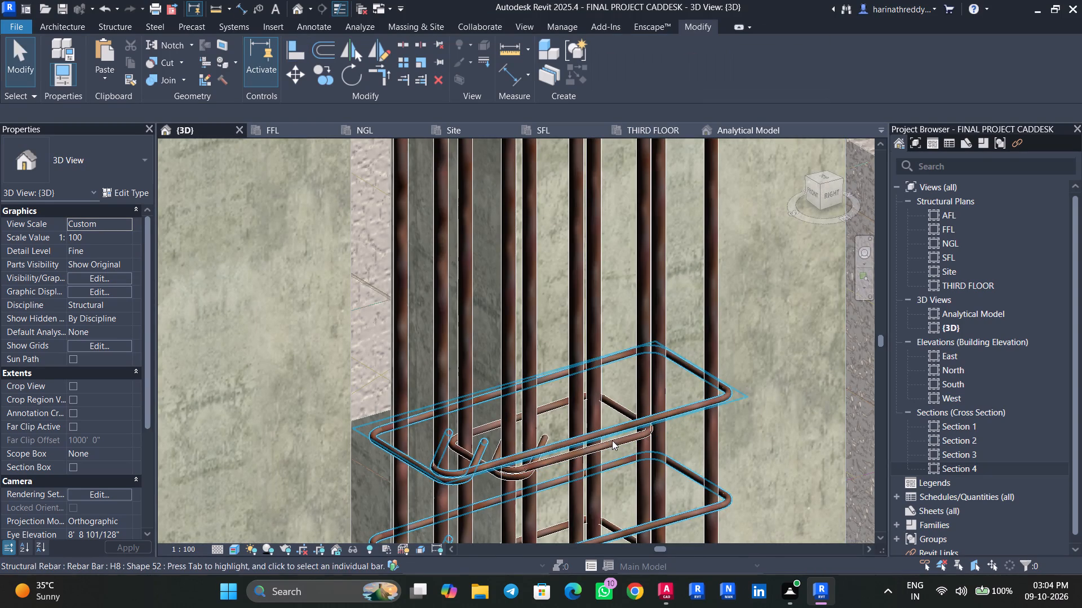
Align the top of the column's outer H8 tie set to the top plane of its inner tie set.
{"action": "type", "text": "AL"}
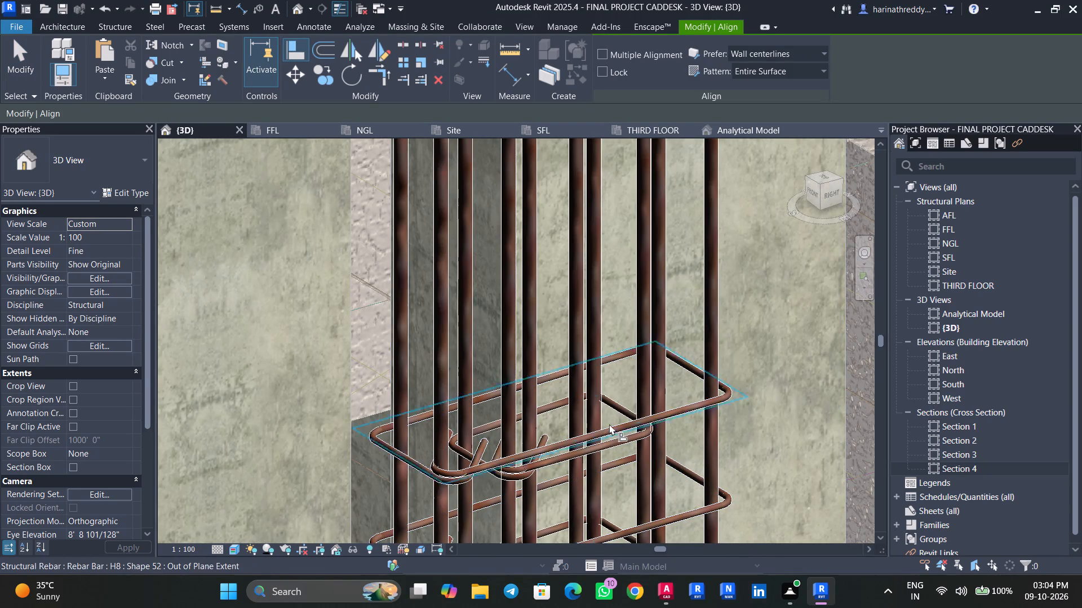
{"action": "scroll", "coordinate": [624, 438], "scroll_direction": "down", "scroll_amount": 1}
{"action": "scroll", "coordinate": [624, 438], "scroll_direction": "up", "scroll_amount": 3}
{"action": "middle_click_drag", "start_coordinate": [633, 441], "coordinate": [628, 436], "text": "shift"}
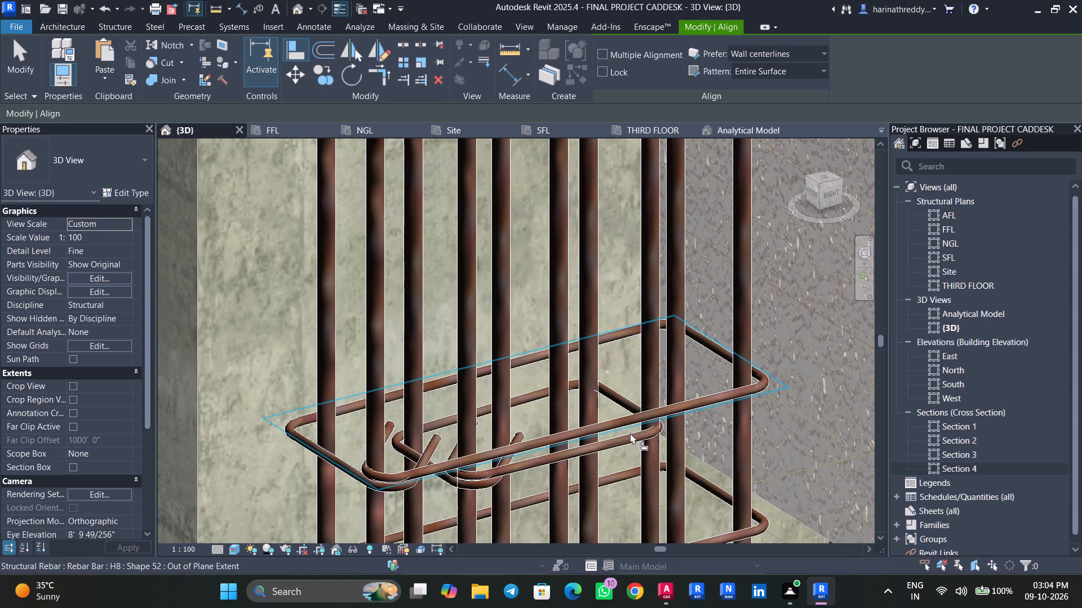
{"action": "key", "text": "Tab"}
{"action": "left_click", "coordinate": [631, 434]}
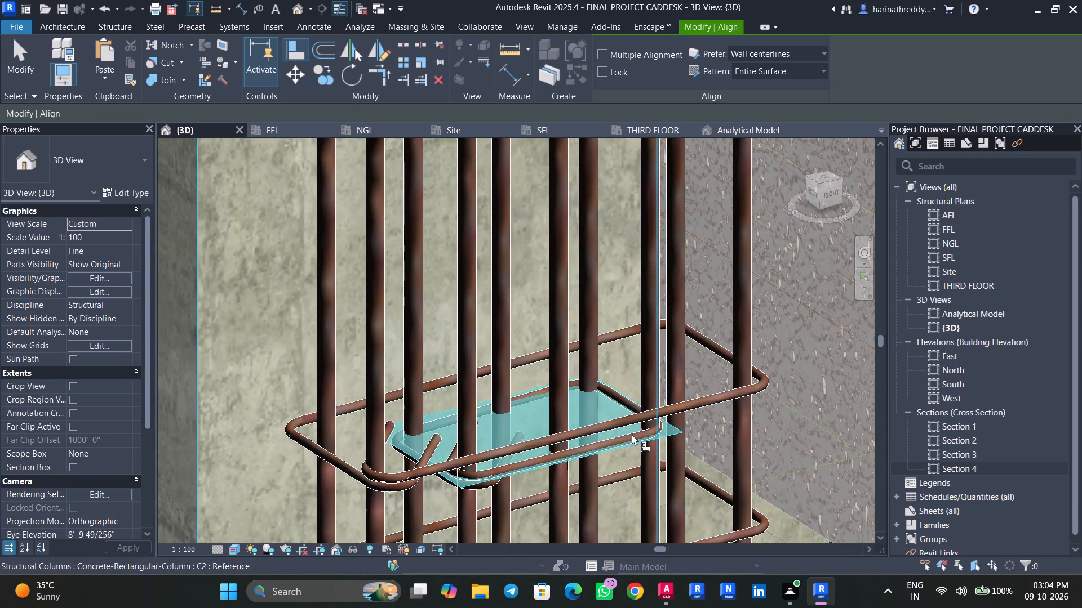
{"action": "left_click", "coordinate": [728, 380]}
{"action": "key", "text": "Escape"}
{"action": "key", "text": "Escape"}
{"action": "key", "text": "Escape"}
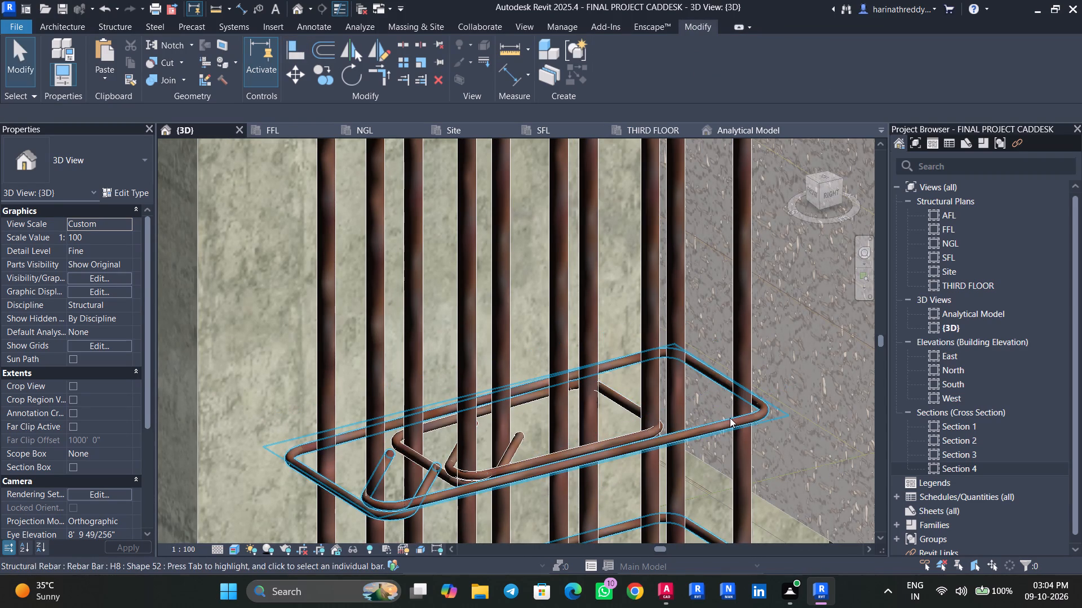
{"action": "left_click", "coordinate": [730, 418]}
{"action": "scroll", "coordinate": [730, 418], "scroll_direction": "down", "scroll_amount": 7}
{"action": "middle_click_drag", "start_coordinate": [732, 420], "coordinate": [759, 420], "text": "shift"}
{"action": "middle_click_drag", "start_coordinate": [768, 421], "coordinate": [837, 437], "text": "shift"}
{"action": "middle_click_drag", "start_coordinate": [1013, 439], "coordinate": [1019, 438], "text": "shift"}
{"action": "key", "text": "Escape"}
{"action": "key", "text": "Escape"}
{"action": "key", "text": "Escape"}
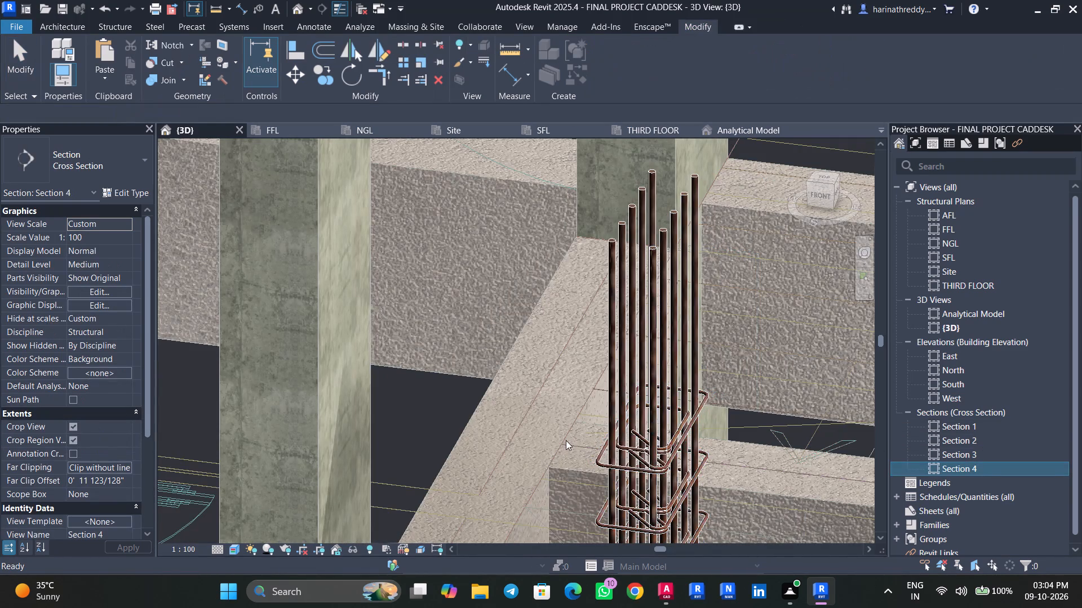
On the column at the end of beam B7, lower the top of the outer H8 tie set to the beam's underside.
{"action": "scroll", "coordinate": [566, 440], "scroll_direction": "down", "scroll_amount": 6}
{"action": "scroll", "coordinate": [566, 440], "scroll_direction": "up", "scroll_amount": 1}
{"action": "scroll", "coordinate": [566, 440], "scroll_direction": "down", "scroll_amount": 9}
{"action": "scroll", "coordinate": [566, 440], "scroll_direction": "up", "scroll_amount": 1}
{"action": "scroll", "coordinate": [566, 440], "scroll_direction": "down", "scroll_amount": 2}
{"action": "middle_click_drag", "start_coordinate": [552, 466], "coordinate": [743, 489], "text": "shift"}
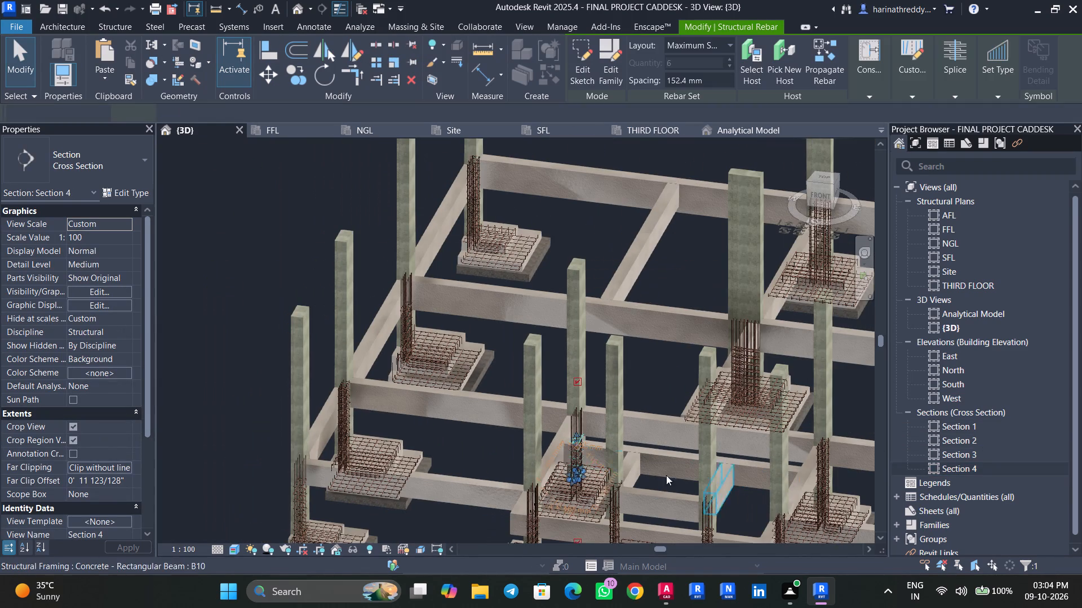
{"action": "scroll", "coordinate": [515, 436], "scroll_direction": "down", "scroll_amount": 3}
{"action": "scroll", "coordinate": [515, 436], "scroll_direction": "up", "scroll_amount": 1}
{"action": "scroll", "coordinate": [515, 436], "scroll_direction": "down", "scroll_amount": 8}
{"action": "scroll", "coordinate": [466, 495], "scroll_direction": "up", "scroll_amount": 4}
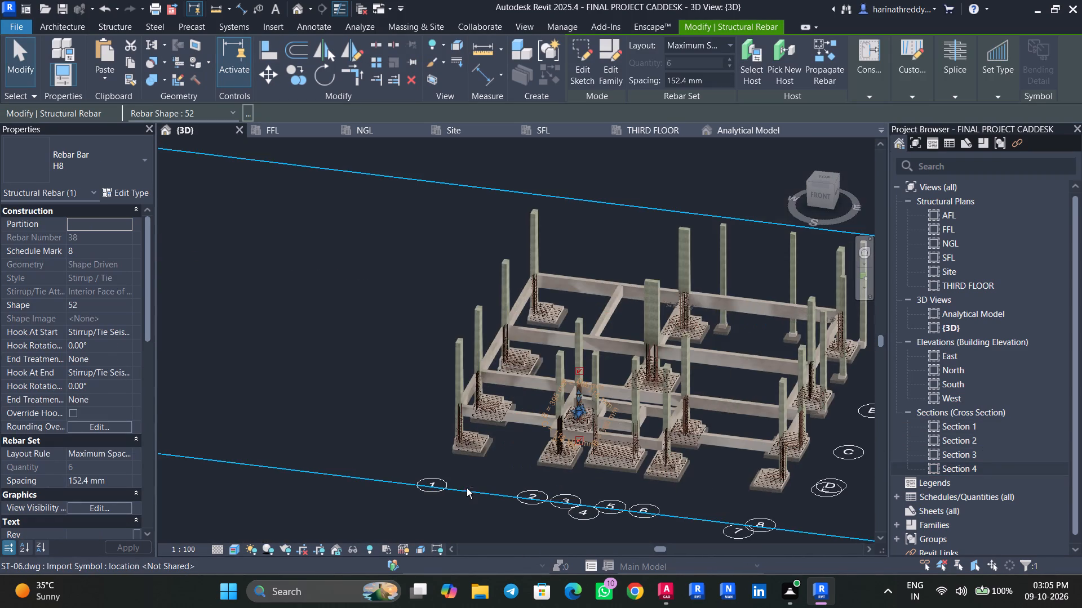
{"action": "middle_click_drag", "start_coordinate": [467, 488], "coordinate": [605, 476], "text": "shift"}
{"action": "scroll", "coordinate": [410, 410], "scroll_direction": "up", "scroll_amount": 6}
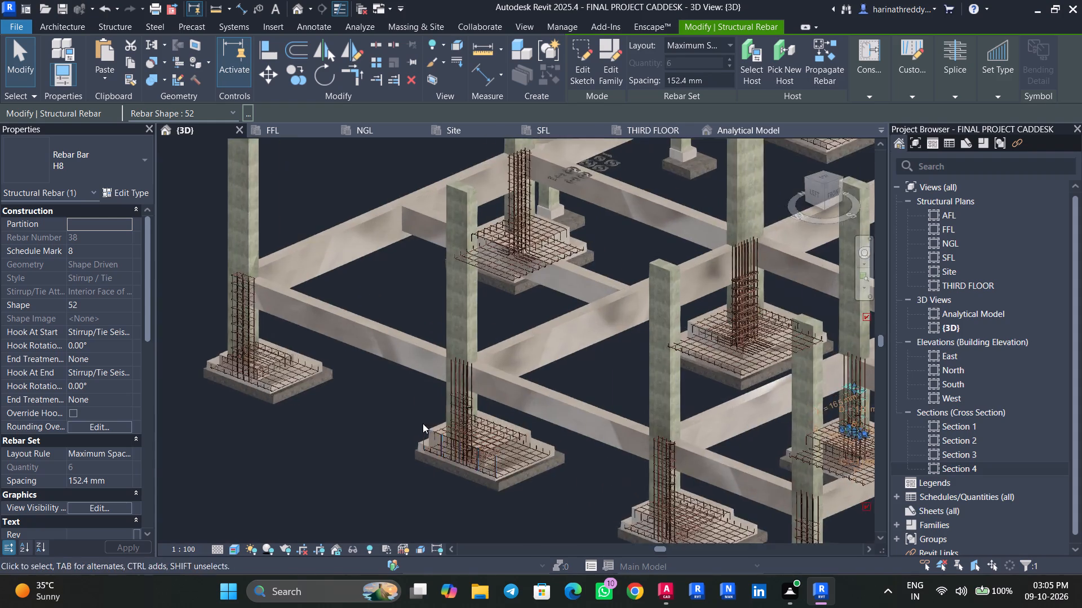
{"action": "scroll", "coordinate": [423, 423], "scroll_direction": "up", "scroll_amount": 2}
{"action": "middle_click_drag", "start_coordinate": [422, 433], "coordinate": [459, 421], "text": "shift"}
{"action": "scroll", "coordinate": [272, 425], "scroll_direction": "up", "scroll_amount": 3}
{"action": "middle_click_drag", "start_coordinate": [318, 430], "coordinate": [666, 442]}
{"action": "middle_click_drag", "start_coordinate": [630, 454], "coordinate": [675, 441], "text": "shift"}
{"action": "scroll", "coordinate": [675, 441], "scroll_direction": "up", "scroll_amount": 1, "text": "shift"}
{"action": "scroll", "coordinate": [517, 436], "scroll_direction": "up", "scroll_amount": 4}
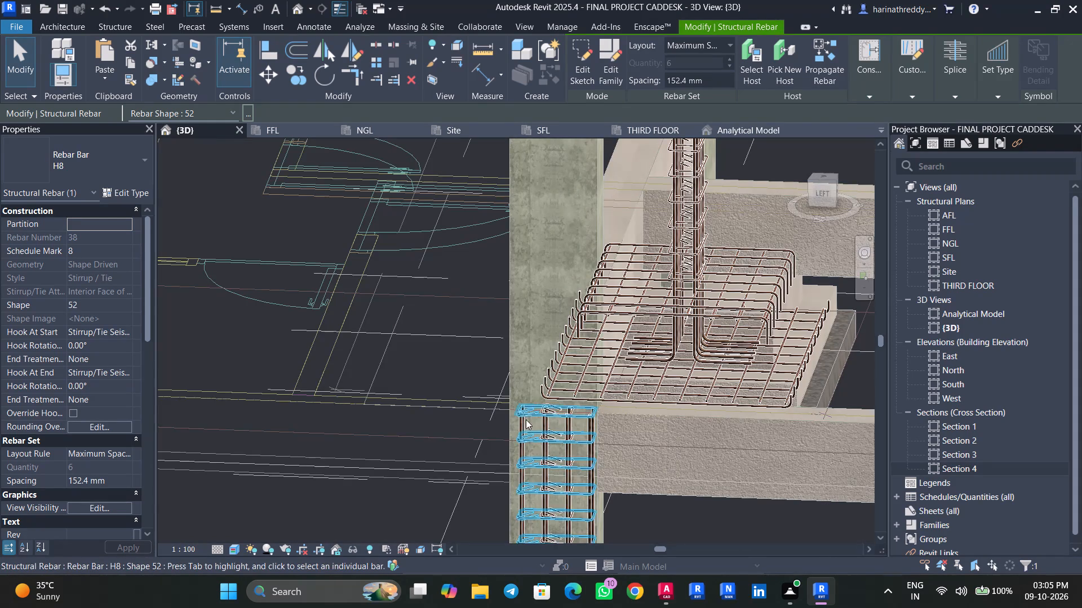
{"action": "left_click", "coordinate": [536, 411]}
{"action": "middle_click_drag", "start_coordinate": [602, 443], "coordinate": [606, 466], "text": "shift"}
{"action": "middle_click_drag", "start_coordinate": [609, 462], "coordinate": [613, 400]}
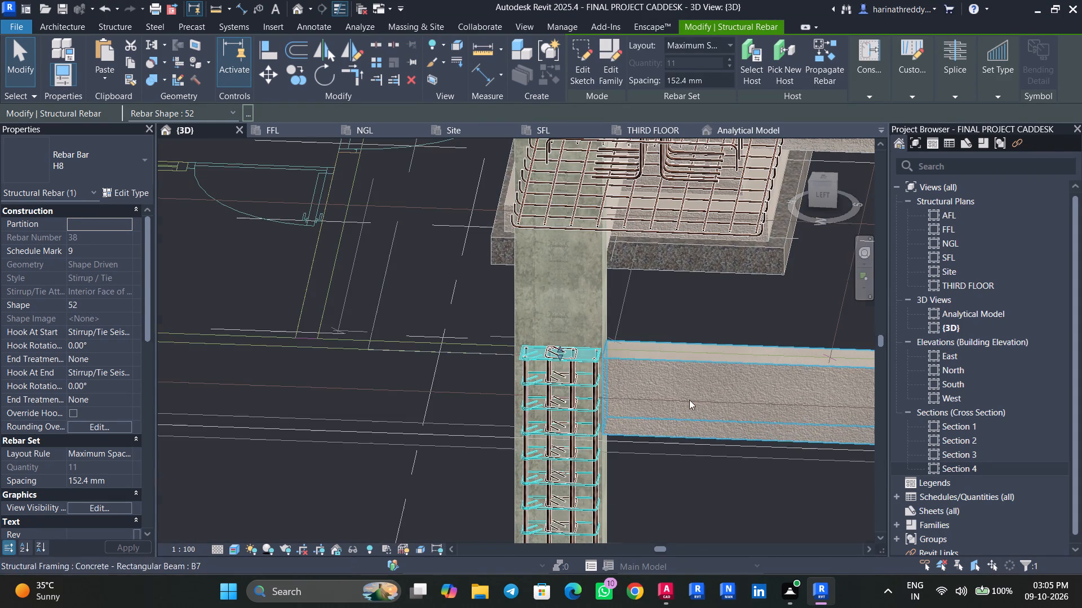
{"action": "left_click", "coordinate": [822, 200]}
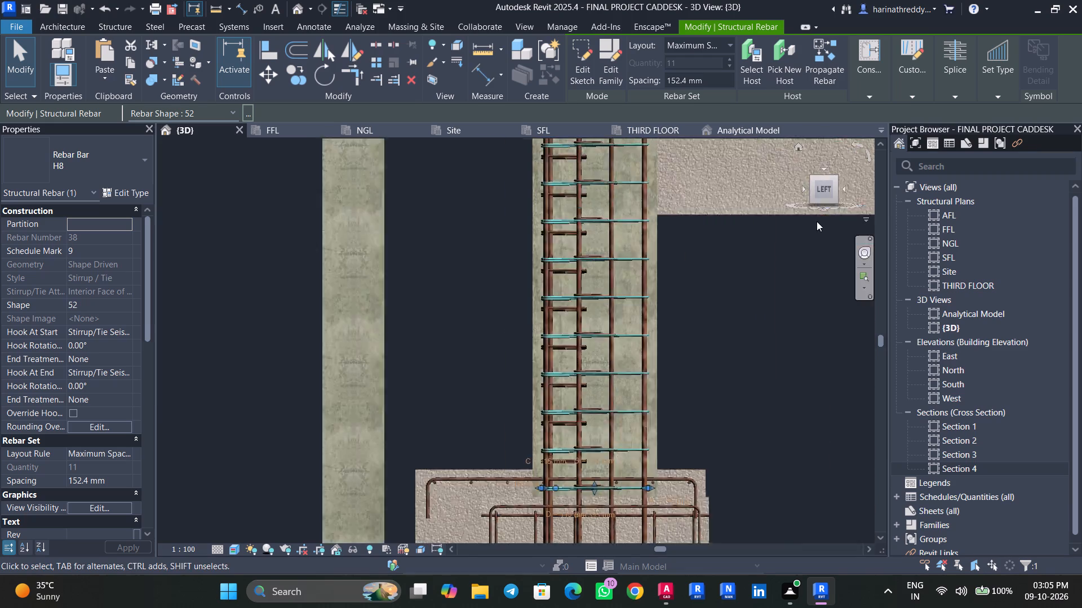
{"action": "scroll", "coordinate": [658, 303], "scroll_direction": "down", "scroll_amount": 5}
{"action": "middle_click_drag", "start_coordinate": [658, 302], "coordinate": [644, 371]}
{"action": "scroll", "coordinate": [569, 305], "scroll_direction": "up", "scroll_amount": 2}
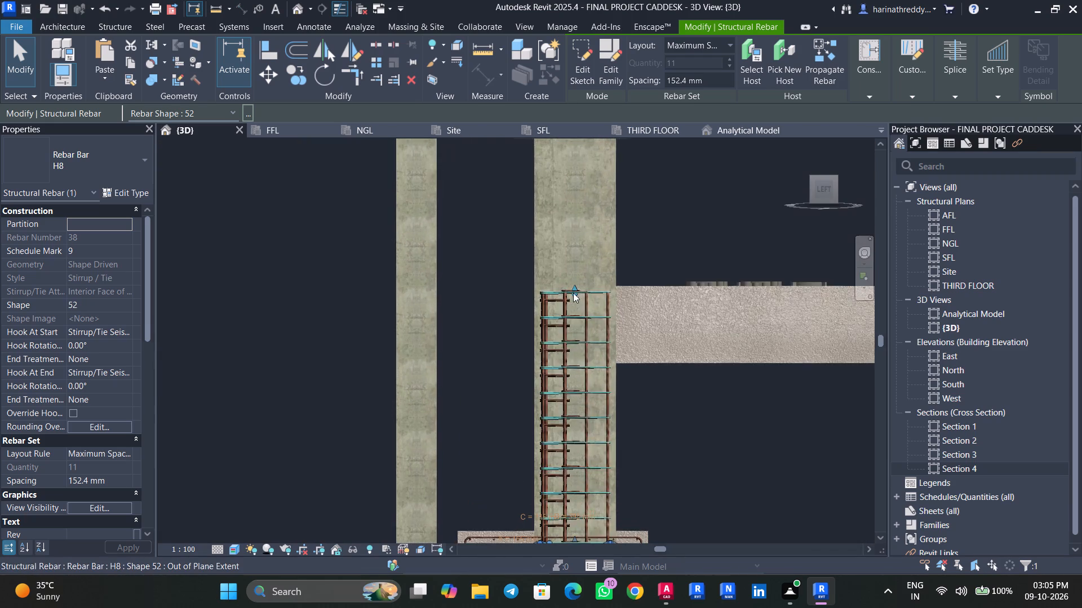
{"action": "left_click_drag", "start_coordinate": [574, 292], "coordinate": [574, 369]}
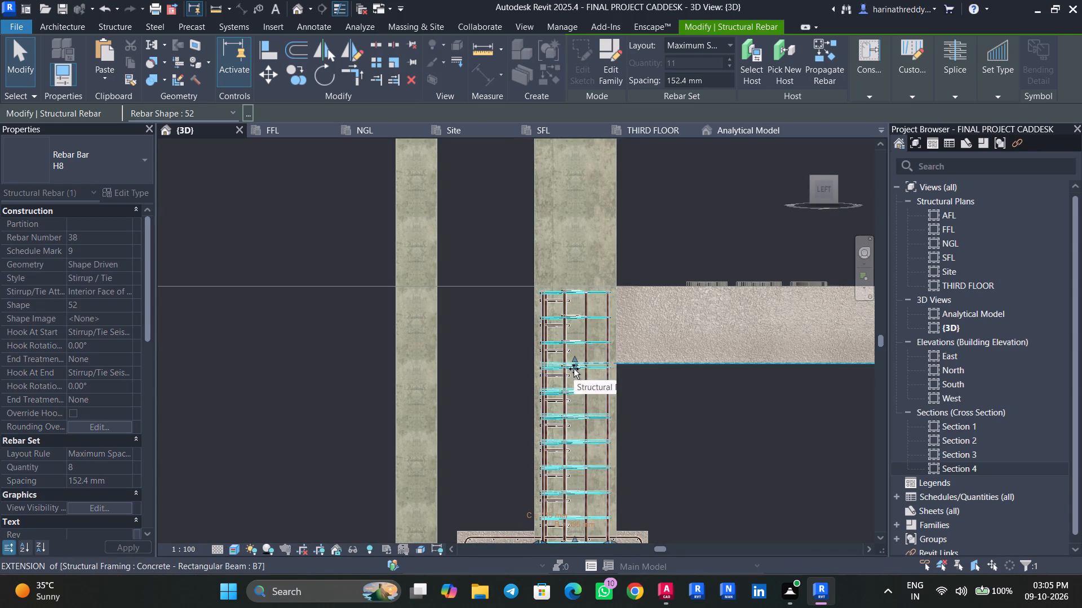
{"action": "key", "text": "Escape"}
{"action": "key", "text": "Escape"}
Lower the top of the same column's inner H8 tie set to the underside of beam B7.
{"action": "left_click", "coordinate": [572, 322]}
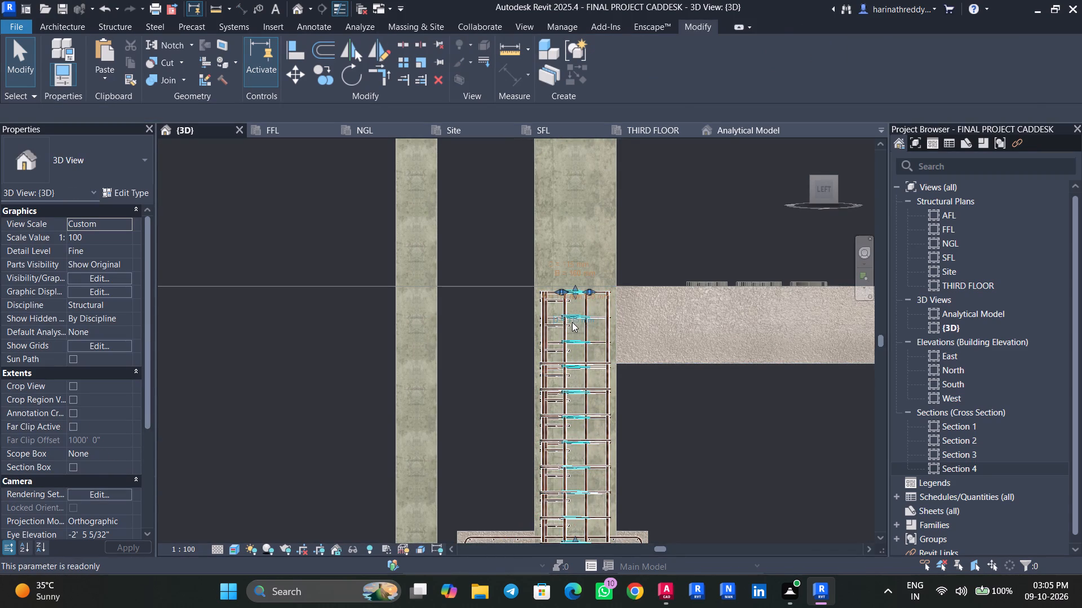
{"action": "left_click_drag", "start_coordinate": [575, 293], "coordinate": [580, 332]}
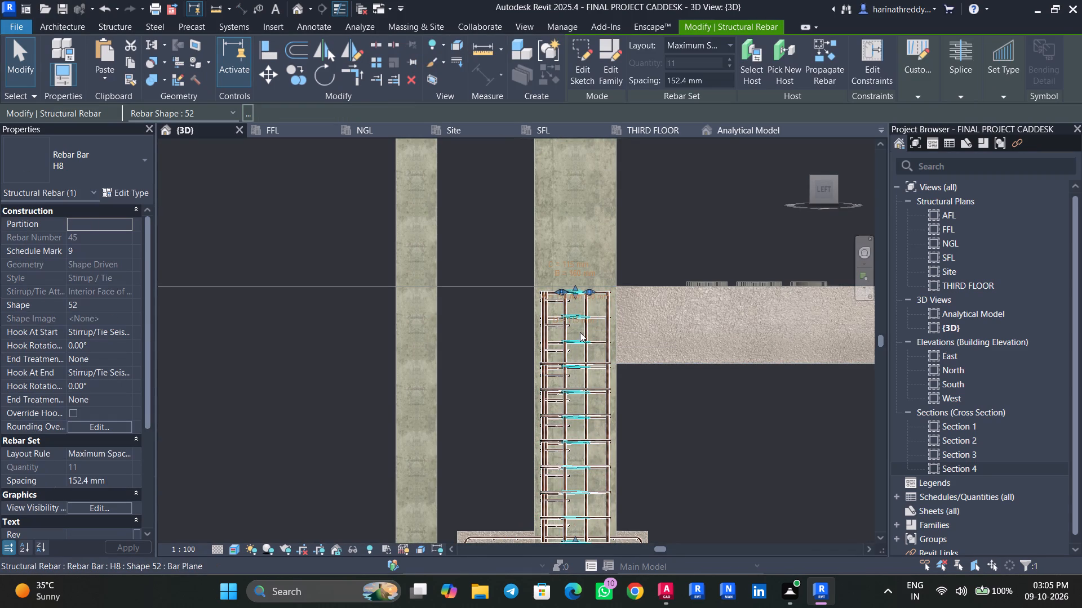
{"action": "left_click_drag", "start_coordinate": [580, 332], "coordinate": [575, 363]}
{"action": "key", "text": "Escape"}
{"action": "key", "text": "Escape"}
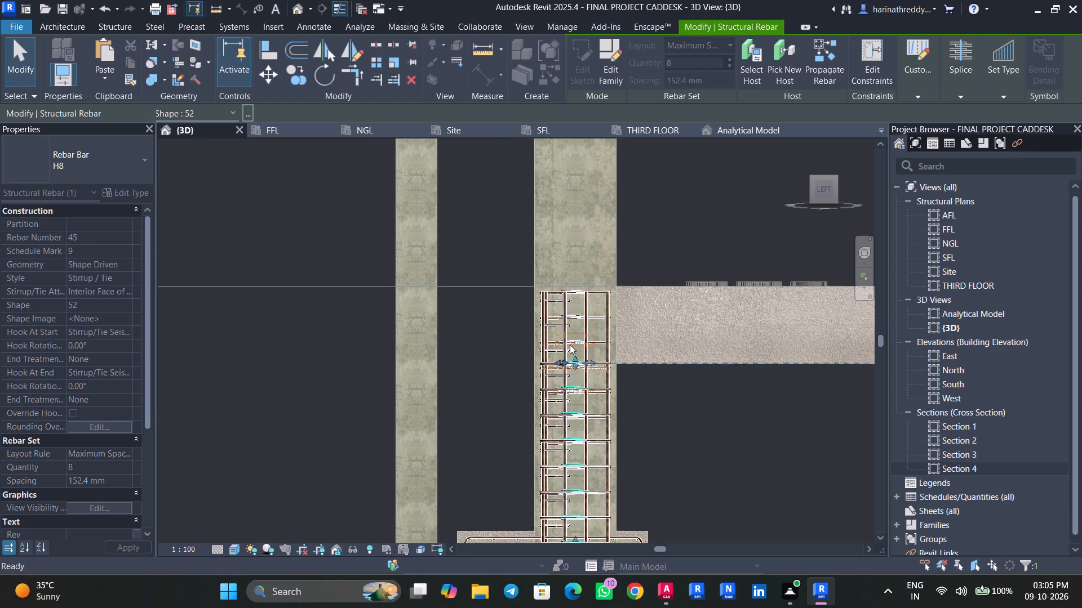
{"action": "key", "text": "Escape"}
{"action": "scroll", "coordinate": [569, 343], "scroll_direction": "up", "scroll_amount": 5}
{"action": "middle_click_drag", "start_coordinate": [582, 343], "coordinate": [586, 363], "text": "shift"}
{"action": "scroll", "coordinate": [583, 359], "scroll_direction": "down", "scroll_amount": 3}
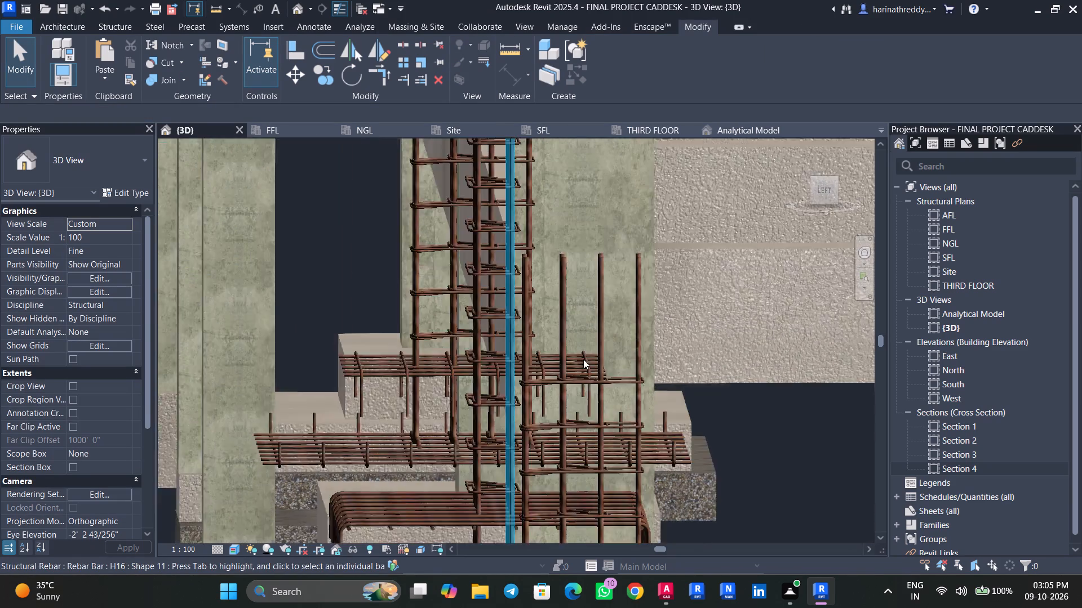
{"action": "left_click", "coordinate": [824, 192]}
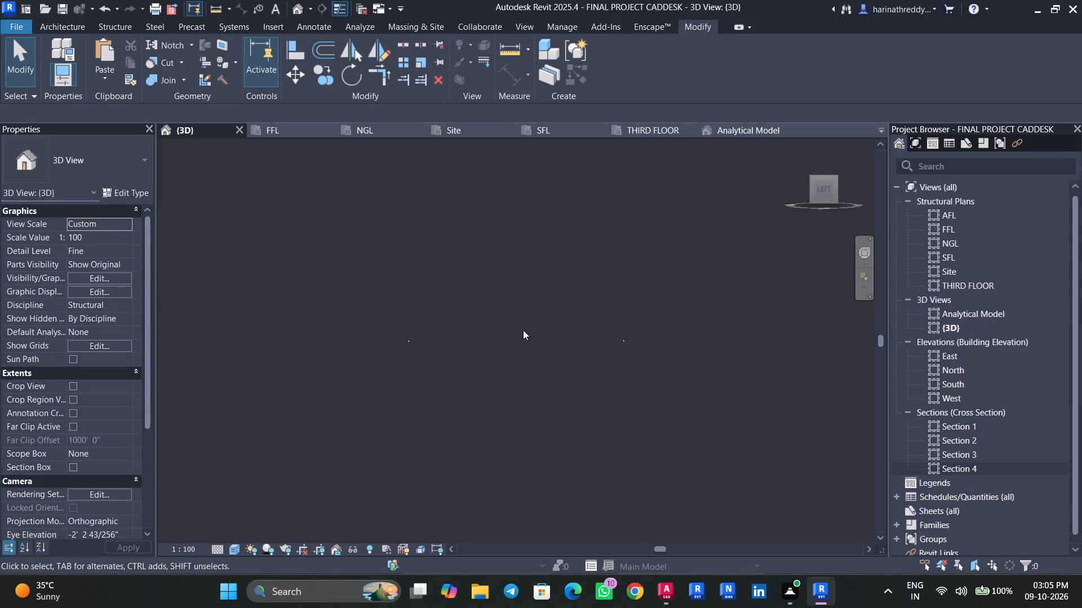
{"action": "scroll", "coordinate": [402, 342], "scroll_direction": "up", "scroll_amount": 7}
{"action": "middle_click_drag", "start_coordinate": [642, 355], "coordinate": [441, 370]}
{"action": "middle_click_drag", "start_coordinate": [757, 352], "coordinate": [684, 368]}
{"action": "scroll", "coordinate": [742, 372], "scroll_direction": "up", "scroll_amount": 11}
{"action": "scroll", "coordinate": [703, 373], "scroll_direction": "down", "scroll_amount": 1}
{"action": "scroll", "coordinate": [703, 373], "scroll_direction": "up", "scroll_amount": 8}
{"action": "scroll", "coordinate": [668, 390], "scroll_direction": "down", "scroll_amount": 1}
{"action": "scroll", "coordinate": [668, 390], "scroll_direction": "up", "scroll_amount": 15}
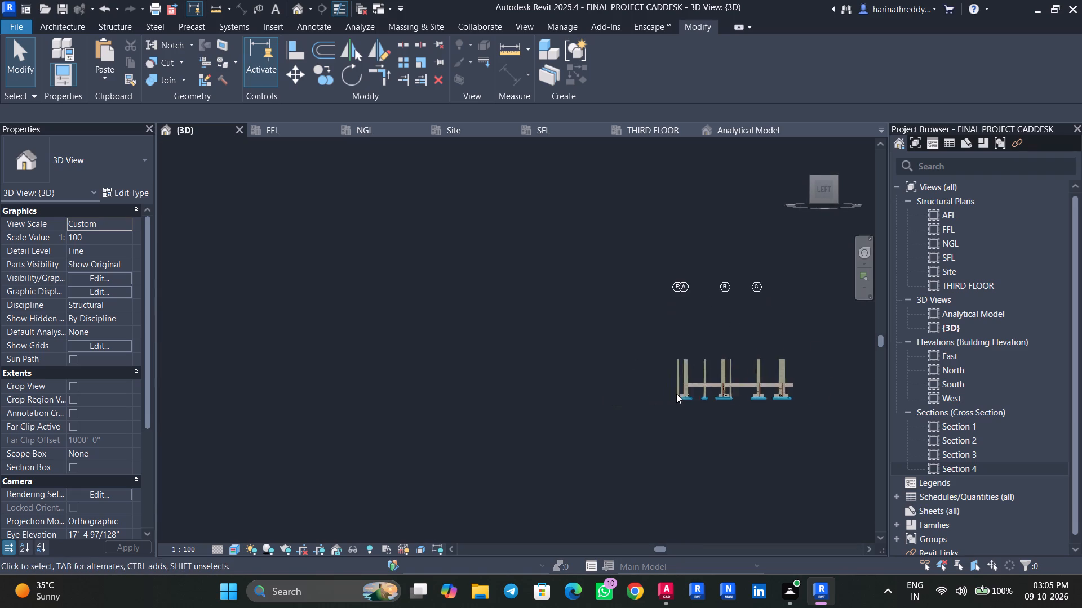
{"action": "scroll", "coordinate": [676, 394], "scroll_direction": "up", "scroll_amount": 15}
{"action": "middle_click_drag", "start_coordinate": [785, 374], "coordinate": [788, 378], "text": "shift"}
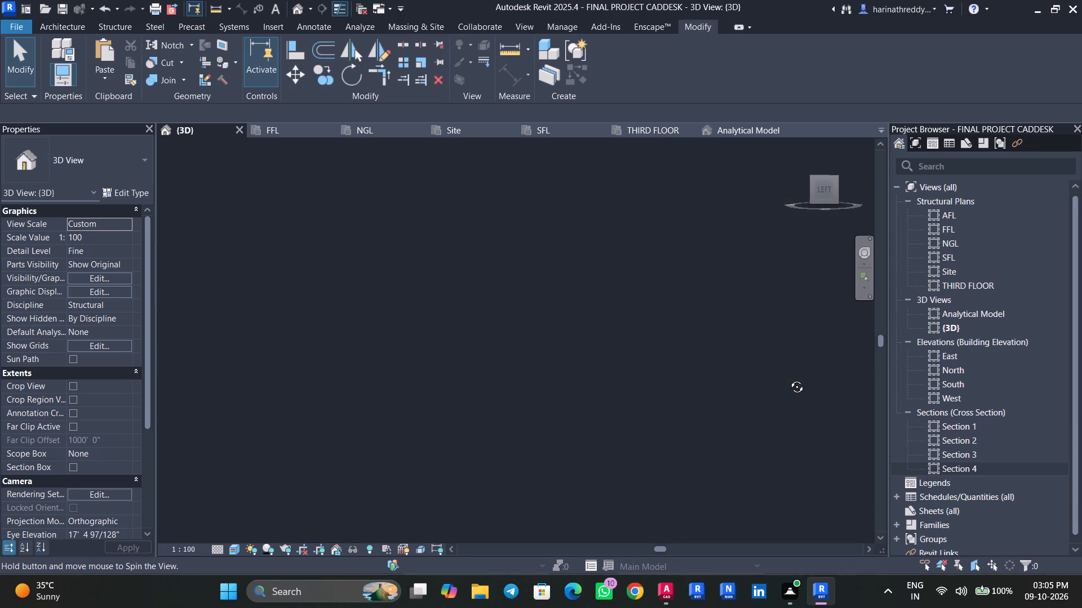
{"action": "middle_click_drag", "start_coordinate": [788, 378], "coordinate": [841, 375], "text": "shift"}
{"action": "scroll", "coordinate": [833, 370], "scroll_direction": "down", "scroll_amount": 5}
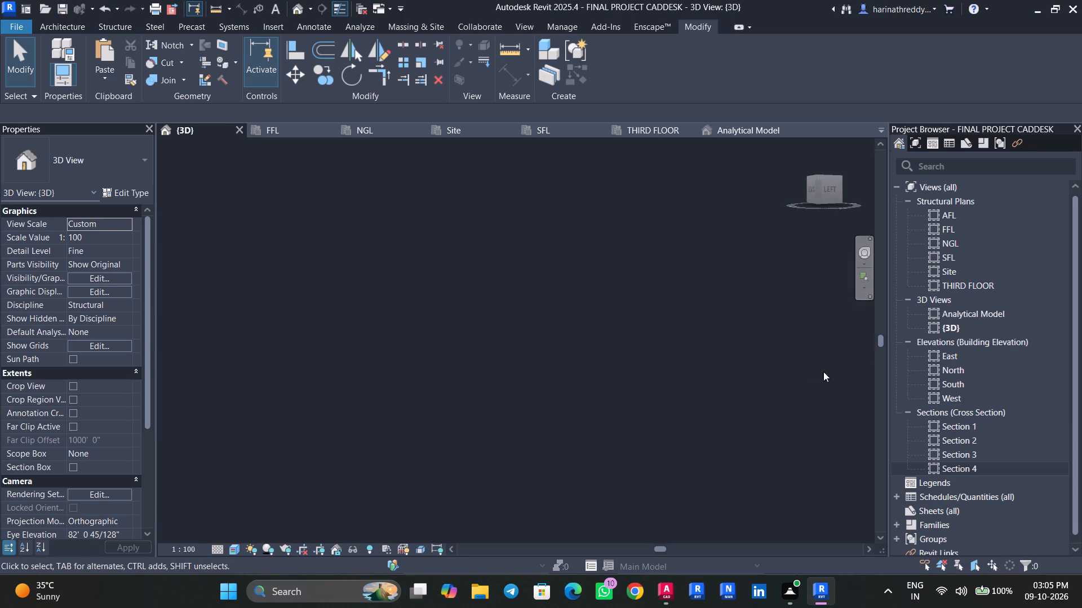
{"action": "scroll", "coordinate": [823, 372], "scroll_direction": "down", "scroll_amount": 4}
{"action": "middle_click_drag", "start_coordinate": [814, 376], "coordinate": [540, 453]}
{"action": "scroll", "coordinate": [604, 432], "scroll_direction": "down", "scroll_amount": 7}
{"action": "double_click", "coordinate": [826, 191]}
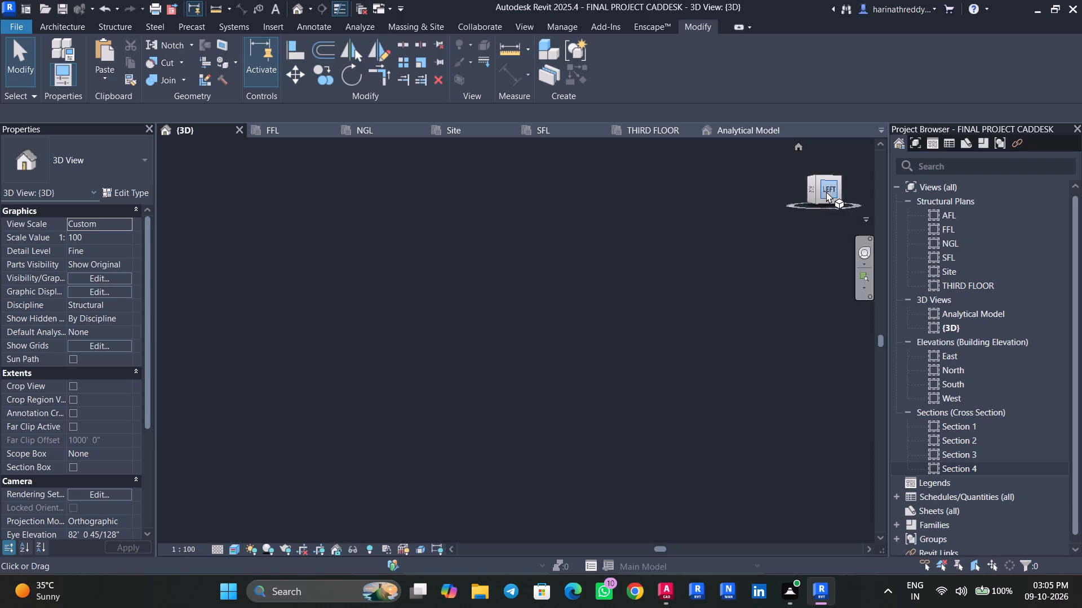
Look over the FFL and AFL structural plans.
{"action": "double_click", "coordinate": [947, 226]}
{"action": "scroll", "coordinate": [502, 386], "scroll_direction": "down", "scroll_amount": 5}
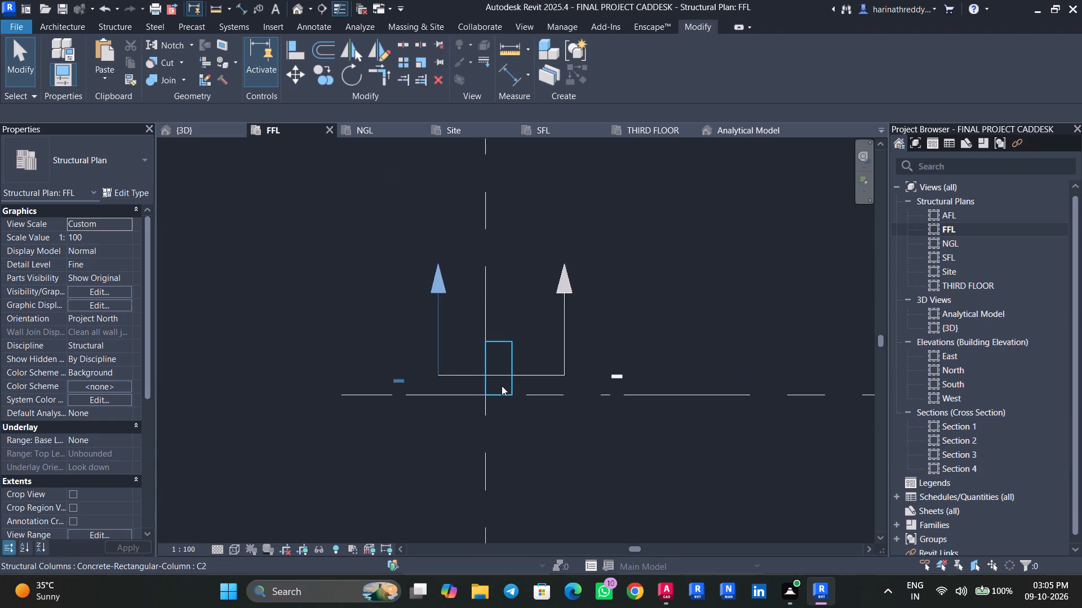
{"action": "scroll", "coordinate": [502, 386], "scroll_direction": "down", "scroll_amount": 8}
{"action": "scroll", "coordinate": [502, 386], "scroll_direction": "up", "scroll_amount": 1}
{"action": "scroll", "coordinate": [502, 386], "scroll_direction": "down", "scroll_amount": 13}
{"action": "double_click", "coordinate": [961, 214]}
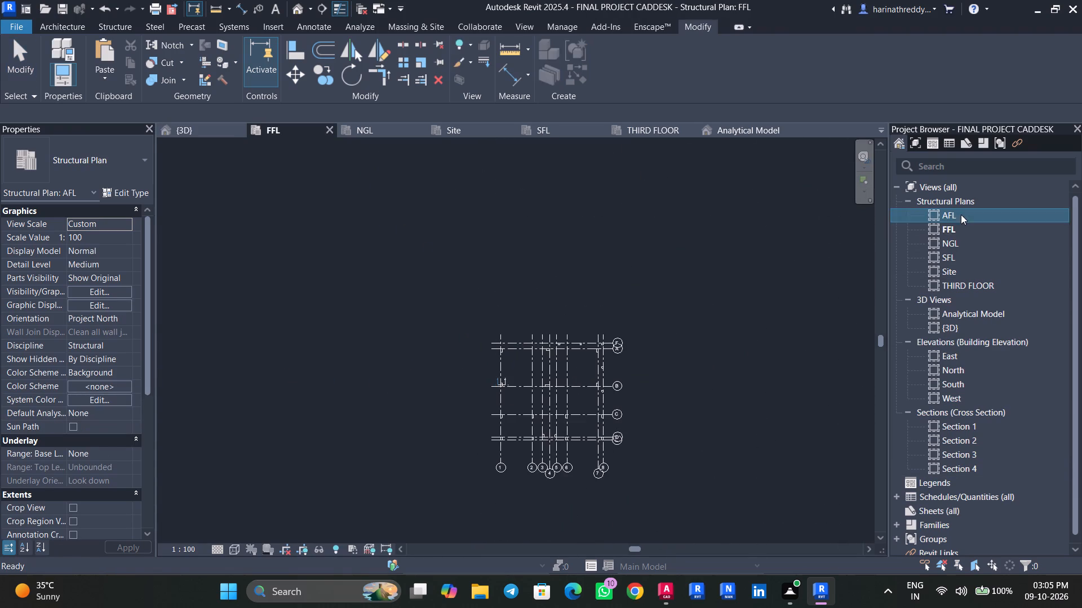
{"action": "scroll", "coordinate": [601, 354], "scroll_direction": "down", "scroll_amount": 14}
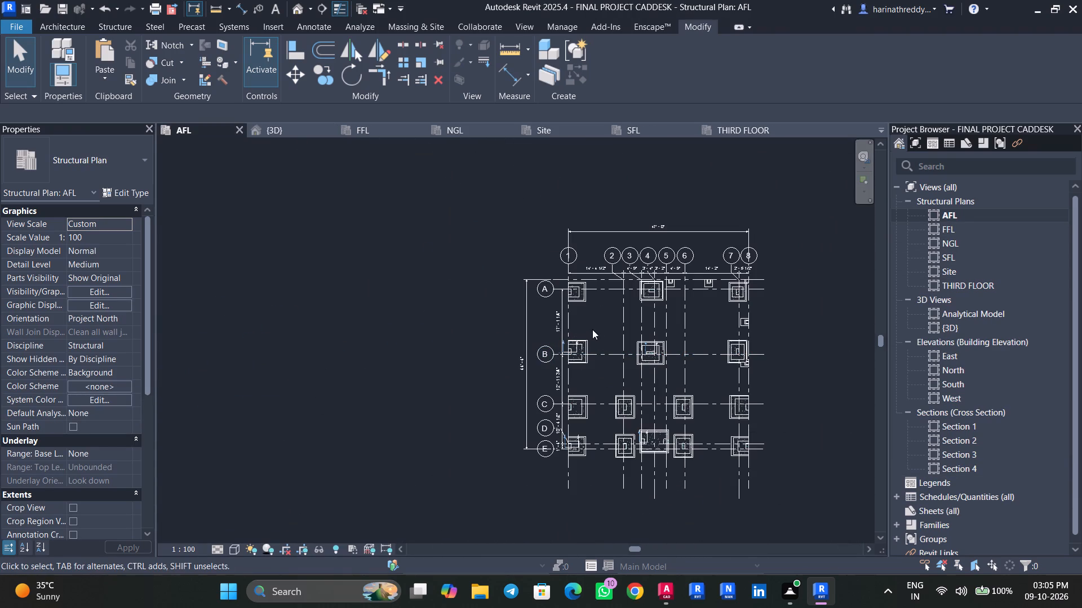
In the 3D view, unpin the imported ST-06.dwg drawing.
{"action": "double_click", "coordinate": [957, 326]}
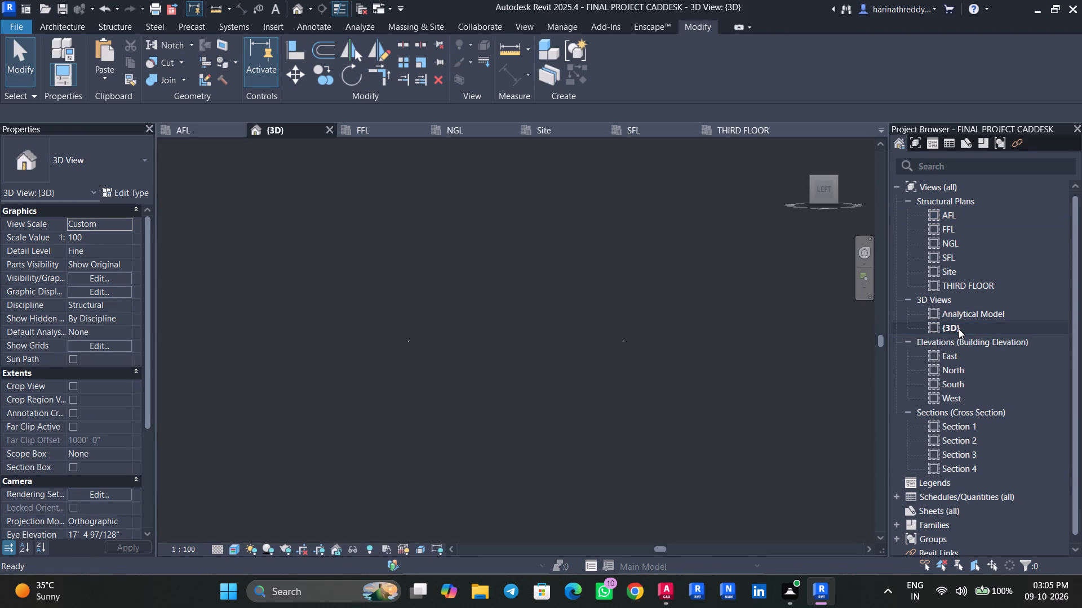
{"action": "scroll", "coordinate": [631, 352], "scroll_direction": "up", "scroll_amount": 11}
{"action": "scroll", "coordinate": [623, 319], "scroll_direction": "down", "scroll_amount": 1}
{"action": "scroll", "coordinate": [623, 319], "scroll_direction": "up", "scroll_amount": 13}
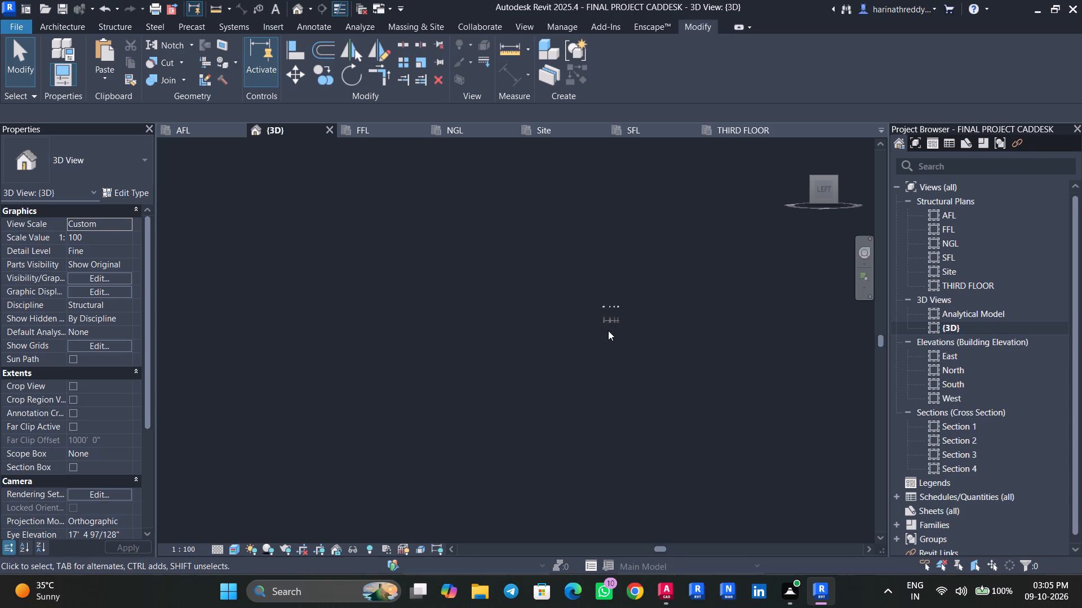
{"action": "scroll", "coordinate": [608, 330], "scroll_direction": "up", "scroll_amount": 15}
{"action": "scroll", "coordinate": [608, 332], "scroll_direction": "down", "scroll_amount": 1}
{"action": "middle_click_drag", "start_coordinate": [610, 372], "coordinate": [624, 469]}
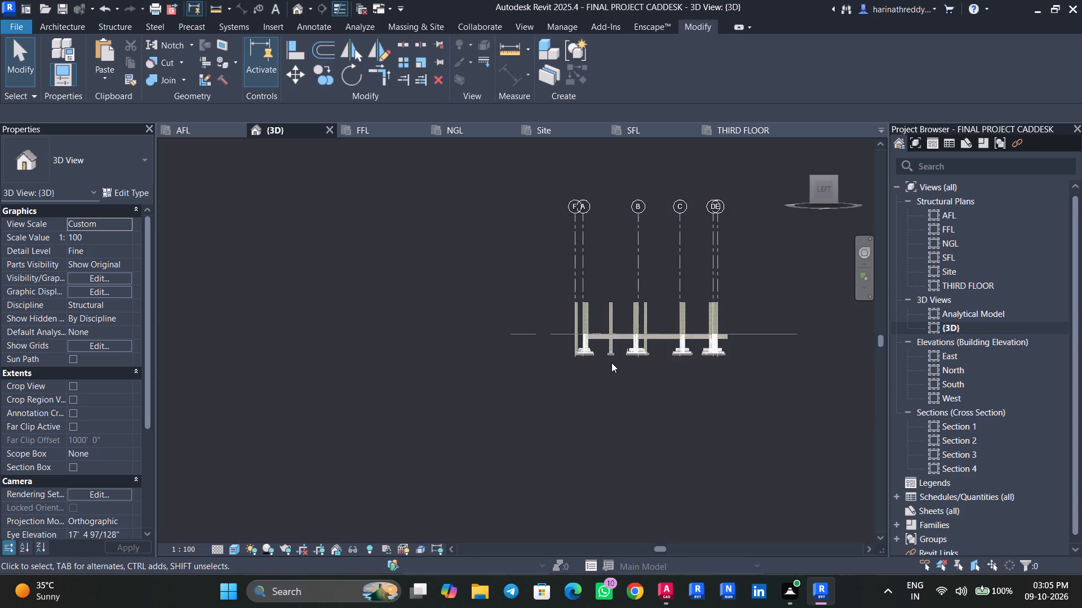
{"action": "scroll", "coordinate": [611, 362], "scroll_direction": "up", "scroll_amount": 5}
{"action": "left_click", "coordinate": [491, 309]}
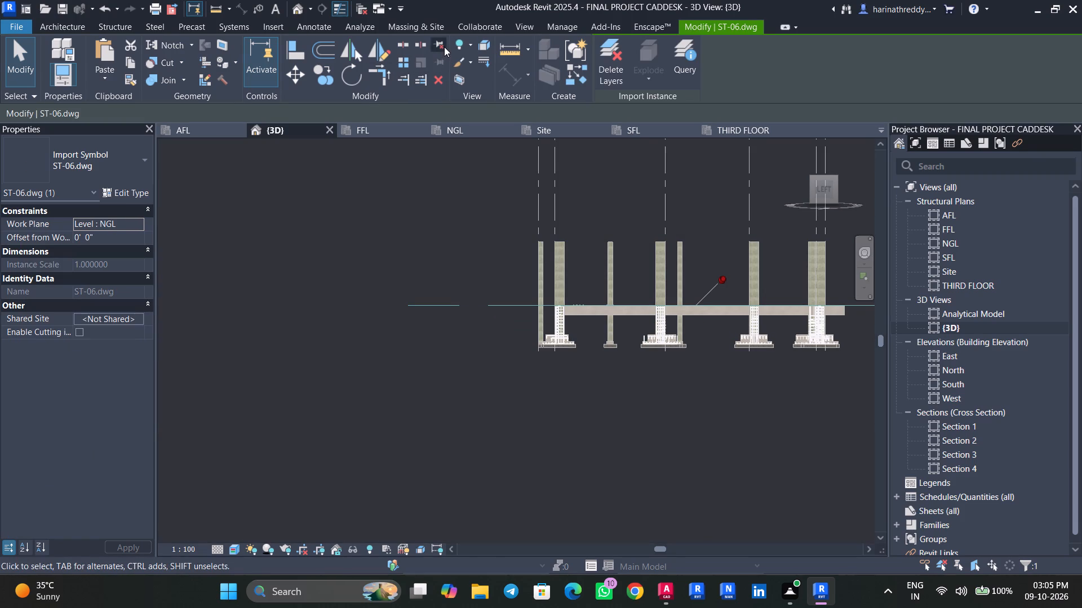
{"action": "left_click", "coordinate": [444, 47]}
Extend the bottom of the column's outer H8 tie set down into the footing, just above the bottom mat.
{"action": "middle_click_drag", "start_coordinate": [464, 368], "coordinate": [502, 446], "text": "shift"}
{"action": "scroll", "coordinate": [551, 330], "scroll_direction": "up", "scroll_amount": 16}
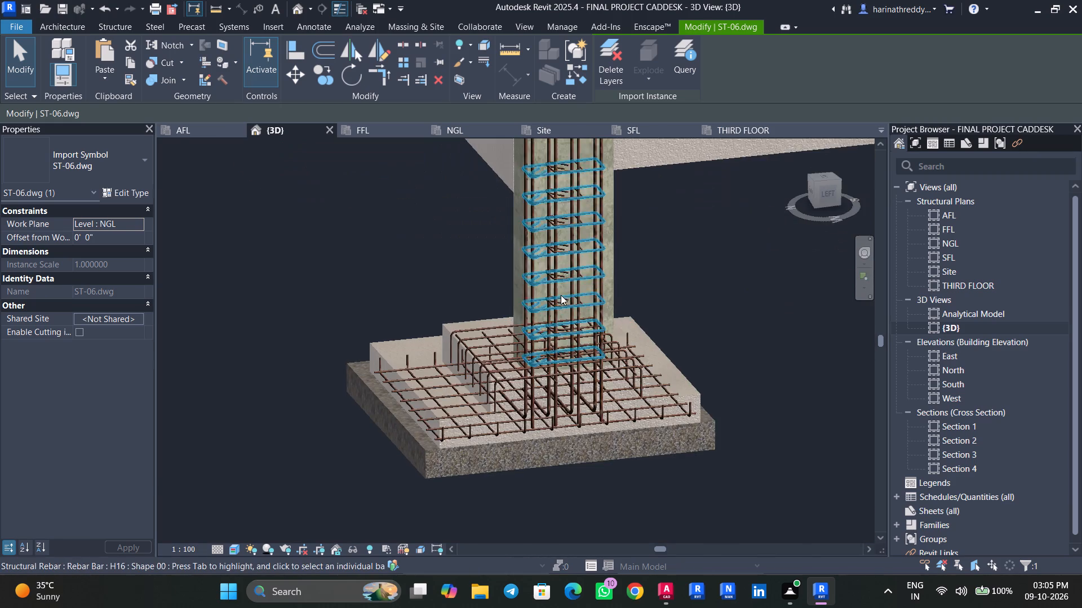
{"action": "scroll", "coordinate": [701, 332], "scroll_direction": "down", "scroll_amount": 3}
{"action": "left_click", "coordinate": [633, 329]}
{"action": "middle_click_drag", "start_coordinate": [752, 332], "coordinate": [744, 325], "text": "shift"}
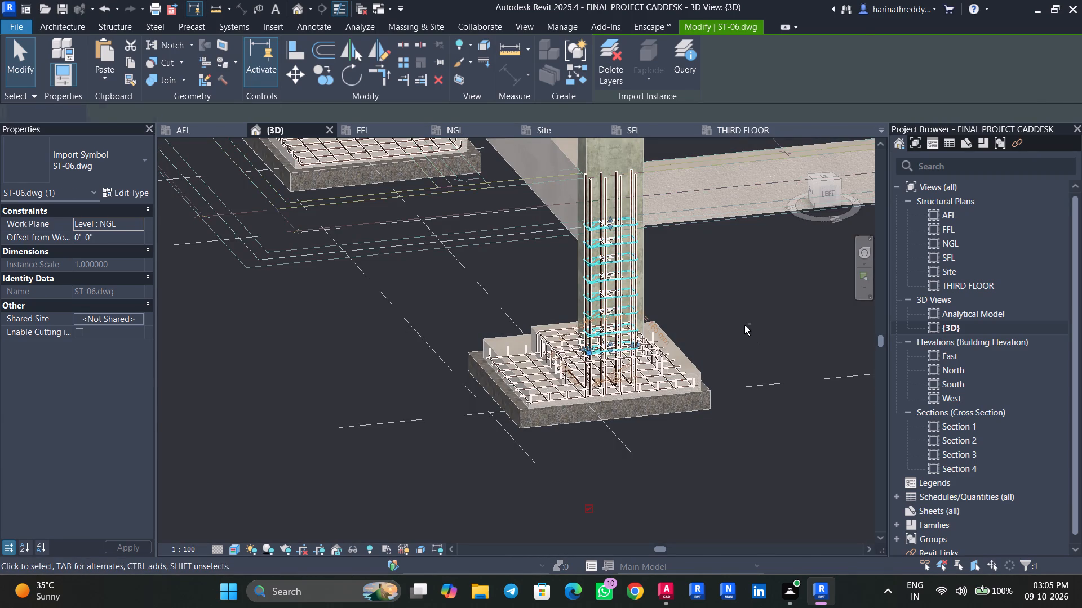
{"action": "middle_click_drag", "start_coordinate": [744, 325], "coordinate": [713, 262], "text": "shift"}
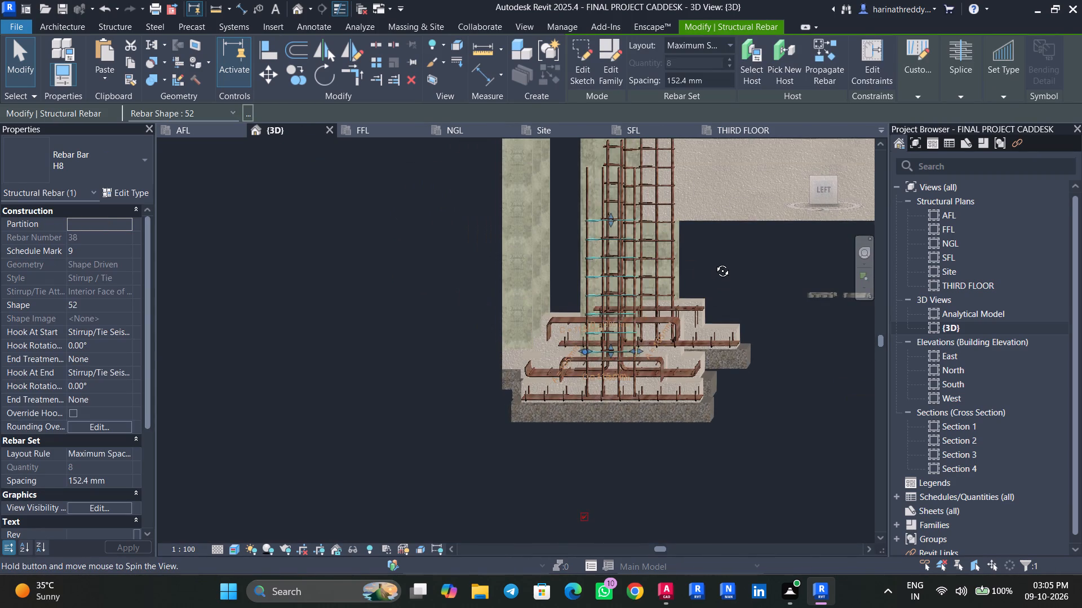
{"action": "scroll", "coordinate": [607, 358], "scroll_direction": "up", "scroll_amount": 4}
{"action": "middle_click_drag", "start_coordinate": [620, 372], "coordinate": [620, 365], "text": "shift"}
{"action": "left_click_drag", "start_coordinate": [615, 350], "coordinate": [615, 368]}
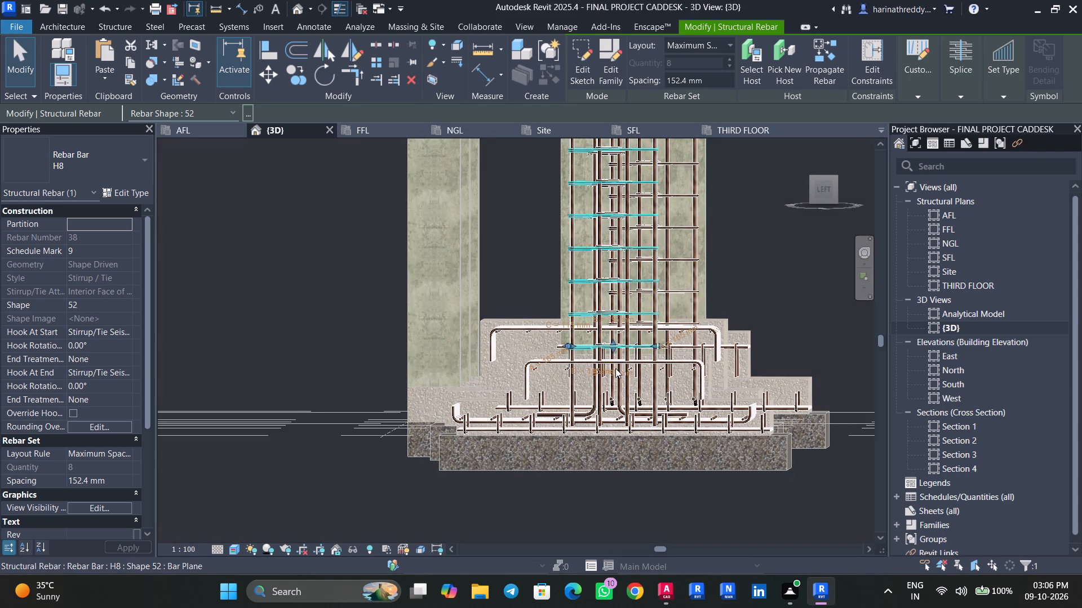
{"action": "left_click_drag", "start_coordinate": [615, 368], "coordinate": [615, 390]}
{"action": "key", "text": "Escape"}
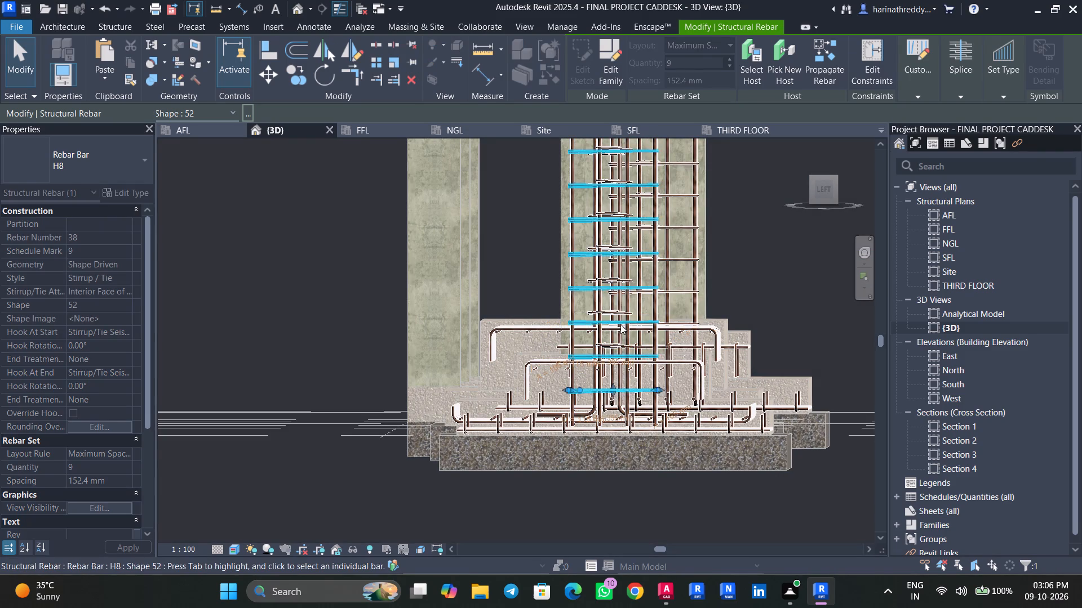
Extend the bottom of the same column's inner H8 tie set down into the footing, level with the lowest outer tie.
{"action": "scroll", "coordinate": [610, 348], "scroll_direction": "up", "scroll_amount": 3}
{"action": "left_click", "coordinate": [618, 341]}
{"action": "left_click_drag", "start_coordinate": [616, 345], "coordinate": [617, 354]}
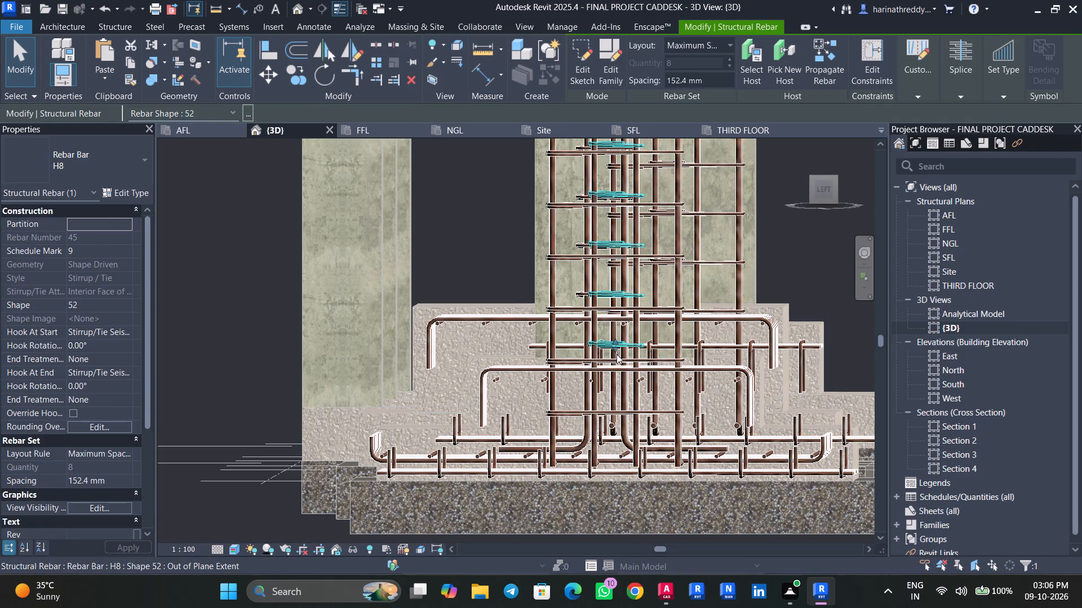
{"action": "left_click_drag", "start_coordinate": [617, 354], "coordinate": [613, 410]}
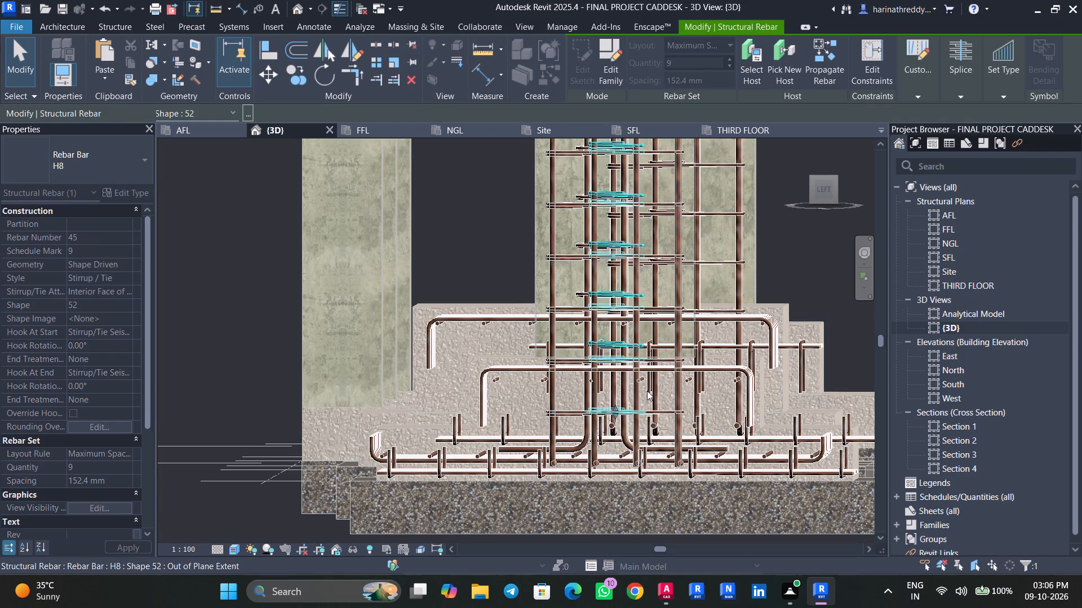
{"action": "key", "text": "Escape"}
Examine the tie sets of the other columns against the beams and footings, including from the back of the model.
{"action": "middle_click_drag", "start_coordinate": [584, 320], "coordinate": [631, 441], "text": "shift"}
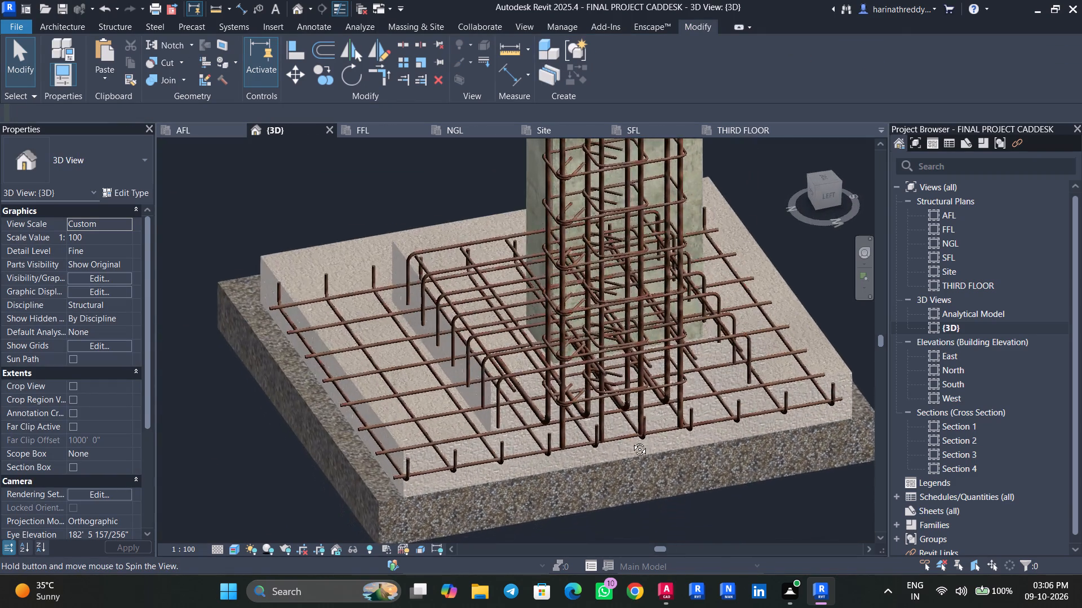
{"action": "middle_click_drag", "start_coordinate": [631, 441], "coordinate": [633, 451], "text": "shift"}
{"action": "scroll", "coordinate": [634, 448], "scroll_direction": "down", "scroll_amount": 15}
{"action": "middle_click_drag", "start_coordinate": [501, 437], "coordinate": [605, 432], "text": "shift"}
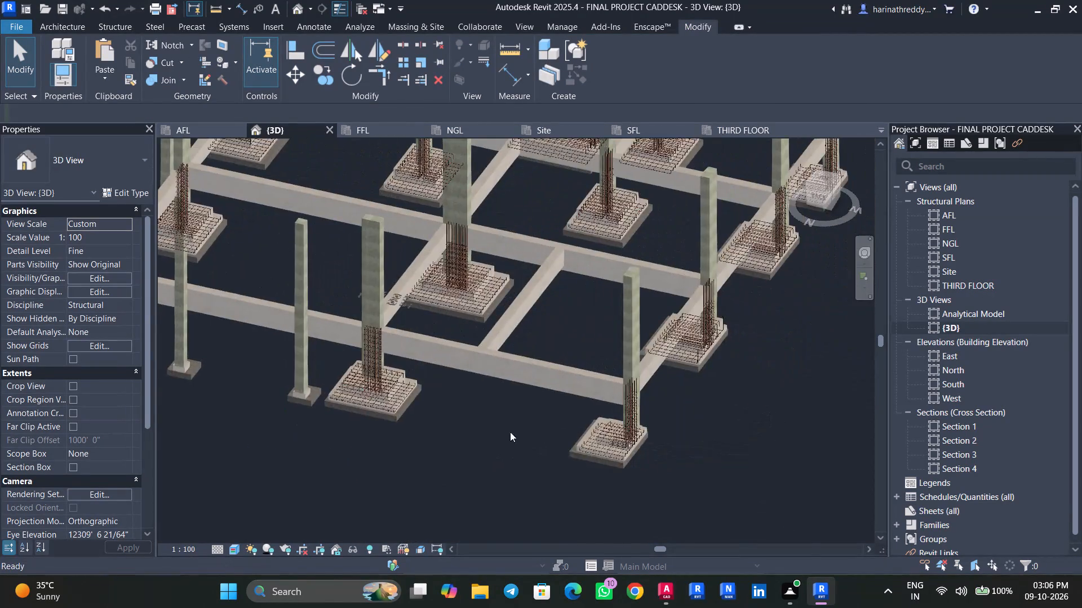
{"action": "middle_click_drag", "start_coordinate": [482, 432], "coordinate": [560, 423]}
{"action": "scroll", "coordinate": [336, 418], "scroll_direction": "up", "scroll_amount": 11}
{"action": "middle_click_drag", "start_coordinate": [558, 454], "coordinate": [553, 437], "text": "shift"}
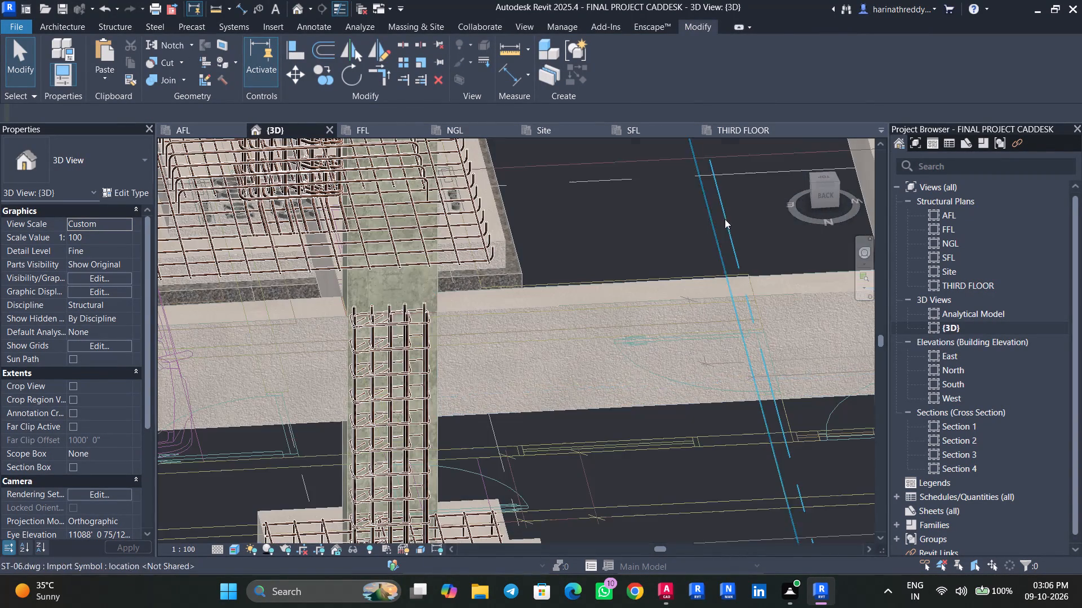
{"action": "left_click", "coordinate": [827, 200]}
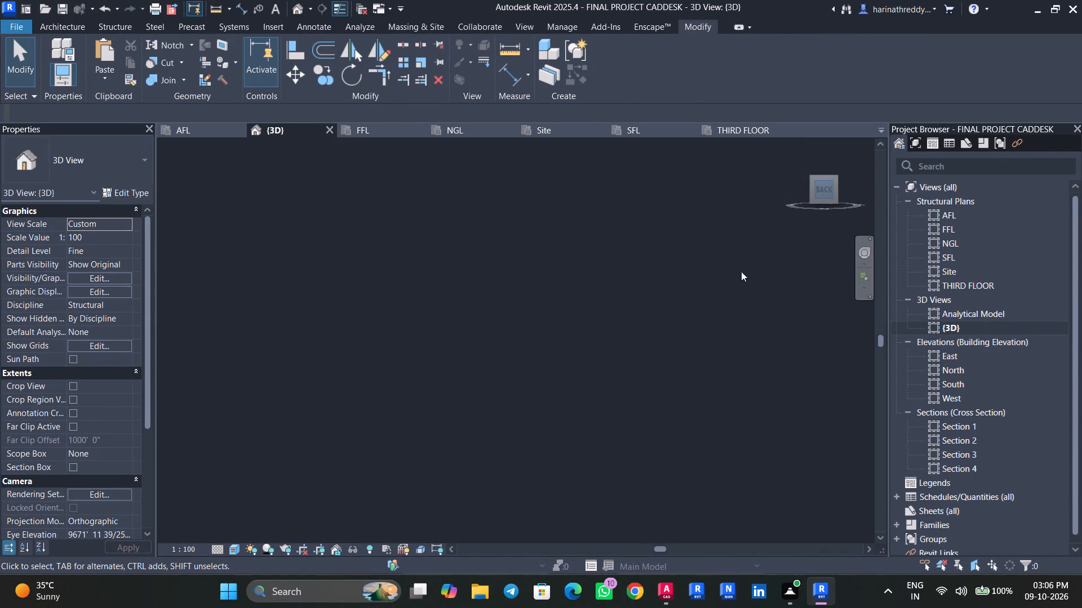
{"action": "scroll", "coordinate": [716, 347], "scroll_direction": "up", "scroll_amount": 3}
{"action": "scroll", "coordinate": [714, 344], "scroll_direction": "down", "scroll_amount": 1}
{"action": "scroll", "coordinate": [703, 337], "scroll_direction": "up", "scroll_amount": 7}
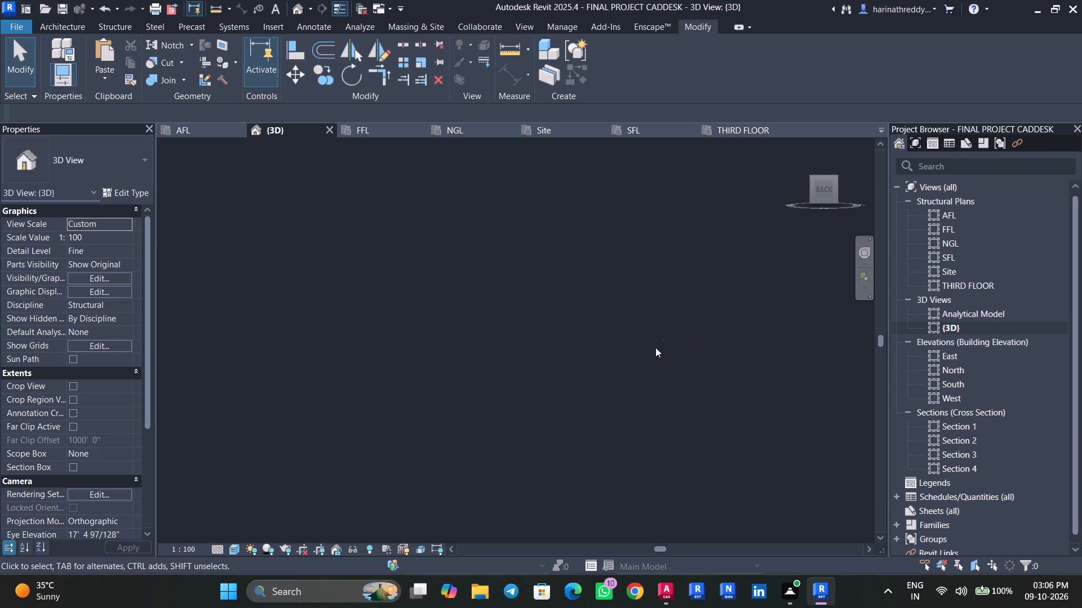
{"action": "scroll", "coordinate": [655, 347], "scroll_direction": "up", "scroll_amount": 2}
{"action": "scroll", "coordinate": [655, 346], "scroll_direction": "down", "scroll_amount": 1}
{"action": "scroll", "coordinate": [655, 345], "scroll_direction": "up", "scroll_amount": 11}
{"action": "scroll", "coordinate": [674, 321], "scroll_direction": "down", "scroll_amount": 15}
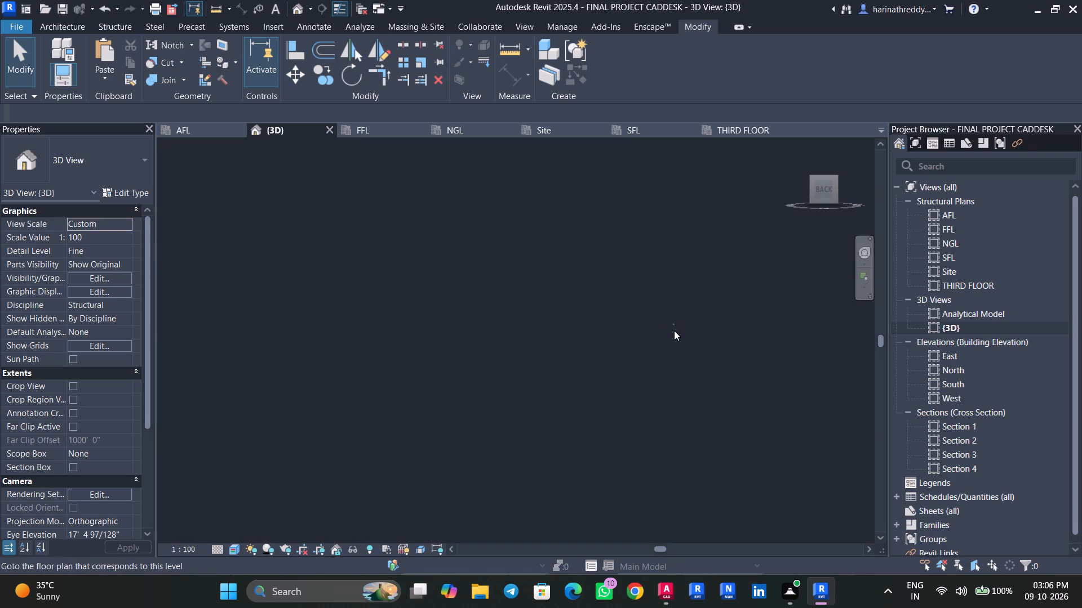
{"action": "scroll", "coordinate": [674, 330], "scroll_direction": "down", "scroll_amount": 5}
{"action": "scroll", "coordinate": [674, 330], "scroll_direction": "up", "scroll_amount": 1}
{"action": "scroll", "coordinate": [674, 330], "scroll_direction": "down", "scroll_amount": 3}
{"action": "scroll", "coordinate": [382, 336], "scroll_direction": "up", "scroll_amount": 20}
{"action": "scroll", "coordinate": [382, 336], "scroll_direction": "up", "scroll_amount": 2}
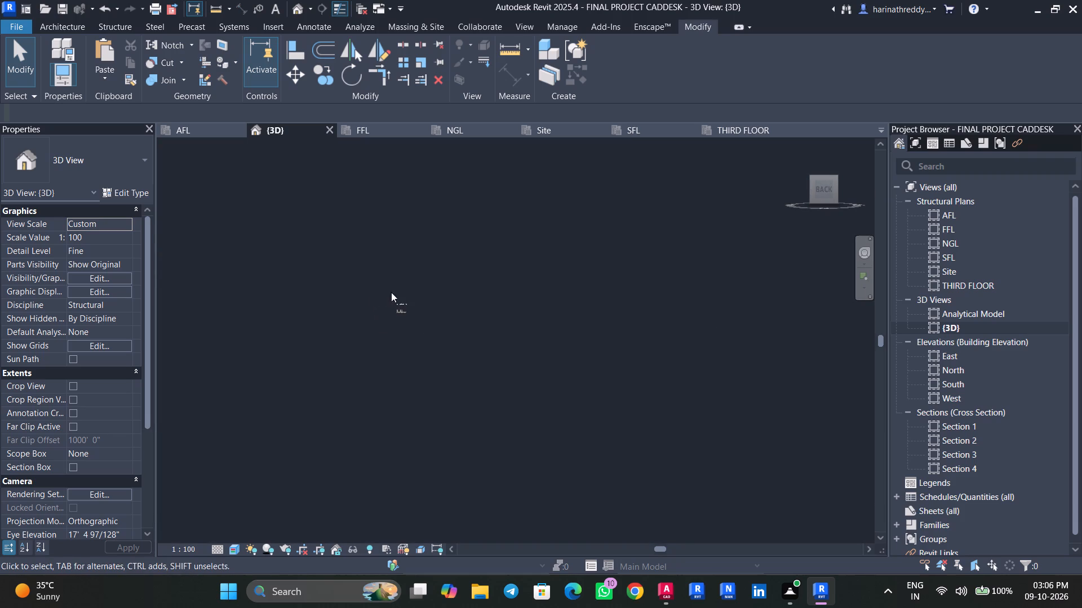
{"action": "scroll", "coordinate": [391, 292], "scroll_direction": "up", "scroll_amount": 20}
{"action": "scroll", "coordinate": [391, 292], "scroll_direction": "up", "scroll_amount": 5}
{"action": "scroll", "coordinate": [443, 371], "scroll_direction": "down", "scroll_amount": 1}
{"action": "scroll", "coordinate": [443, 371], "scroll_direction": "up", "scroll_amount": 7}
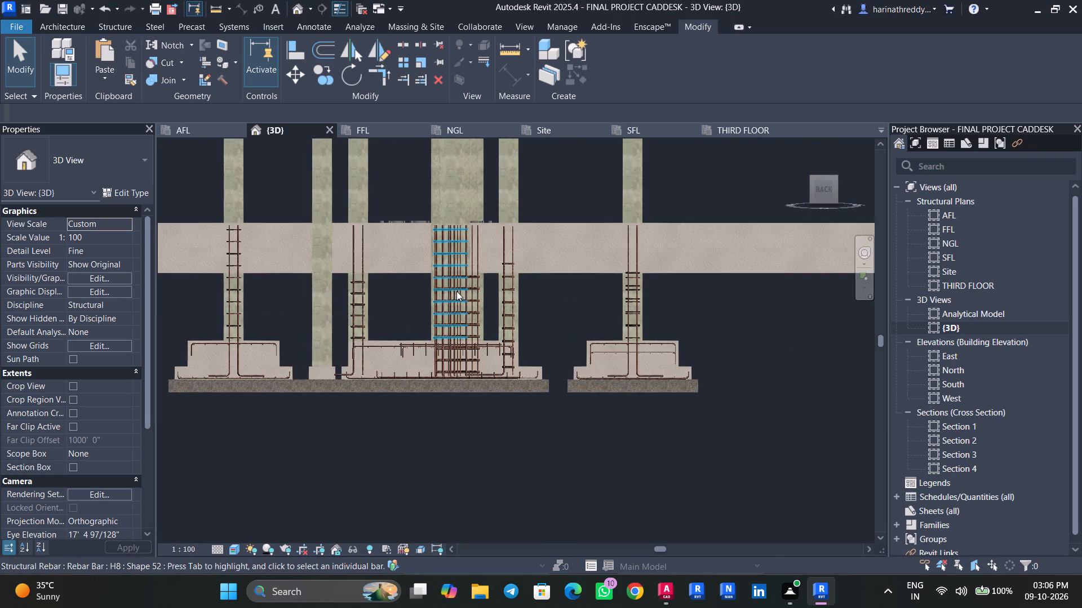
{"action": "scroll", "coordinate": [456, 291], "scroll_direction": "up", "scroll_amount": 3}
{"action": "middle_click_drag", "start_coordinate": [458, 295], "coordinate": [460, 357]}
{"action": "scroll", "coordinate": [471, 347], "scroll_direction": "up", "scroll_amount": 5}
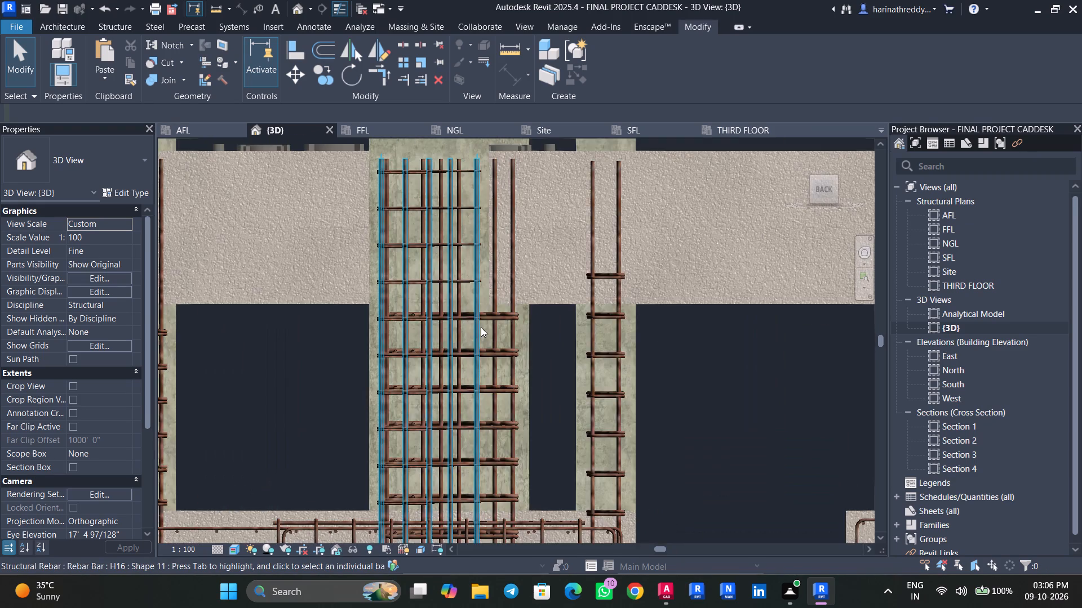
{"action": "middle_click_drag", "start_coordinate": [525, 345], "coordinate": [527, 352], "text": "shift"}
{"action": "scroll", "coordinate": [527, 348], "scroll_direction": "up", "scroll_amount": 1, "text": "shift"}
{"action": "scroll", "coordinate": [532, 347], "scroll_direction": "down", "scroll_amount": 14}
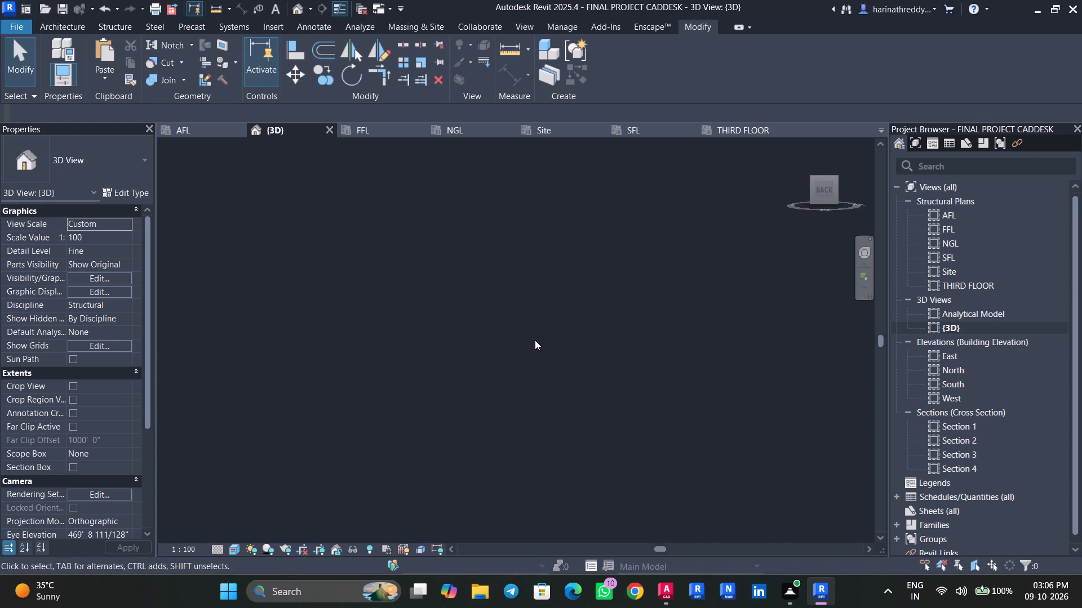
{"action": "scroll", "coordinate": [535, 340], "scroll_direction": "down", "scroll_amount": 2}
{"action": "scroll", "coordinate": [535, 342], "scroll_direction": "up", "scroll_amount": 1}
{"action": "scroll", "coordinate": [535, 342], "scroll_direction": "down", "scroll_amount": 8}
{"action": "scroll", "coordinate": [534, 341], "scroll_direction": "up", "scroll_amount": 1}
{"action": "scroll", "coordinate": [534, 341], "scroll_direction": "down", "scroll_amount": 7}
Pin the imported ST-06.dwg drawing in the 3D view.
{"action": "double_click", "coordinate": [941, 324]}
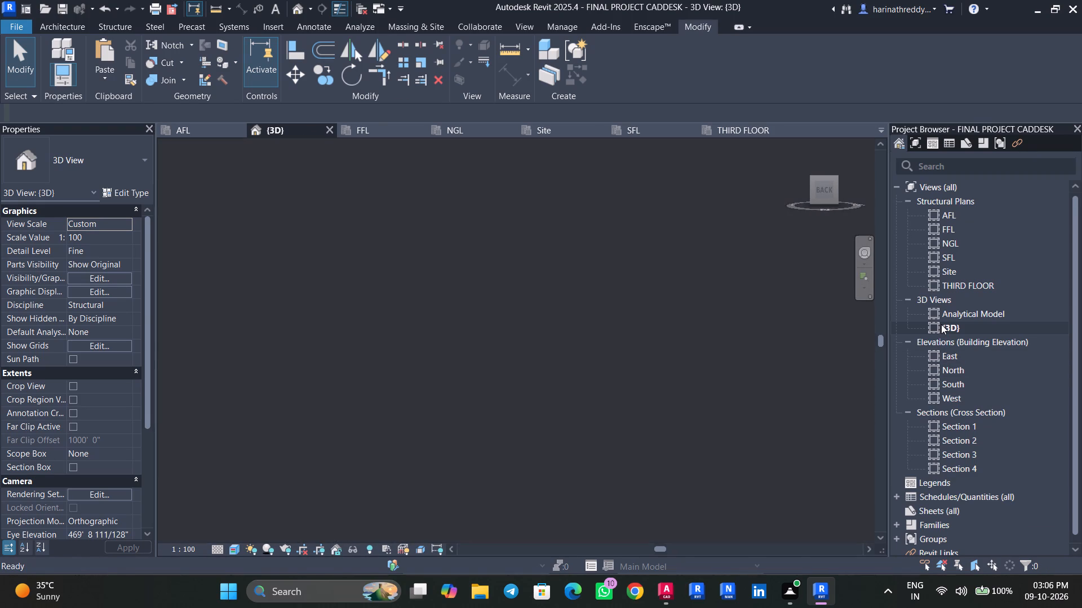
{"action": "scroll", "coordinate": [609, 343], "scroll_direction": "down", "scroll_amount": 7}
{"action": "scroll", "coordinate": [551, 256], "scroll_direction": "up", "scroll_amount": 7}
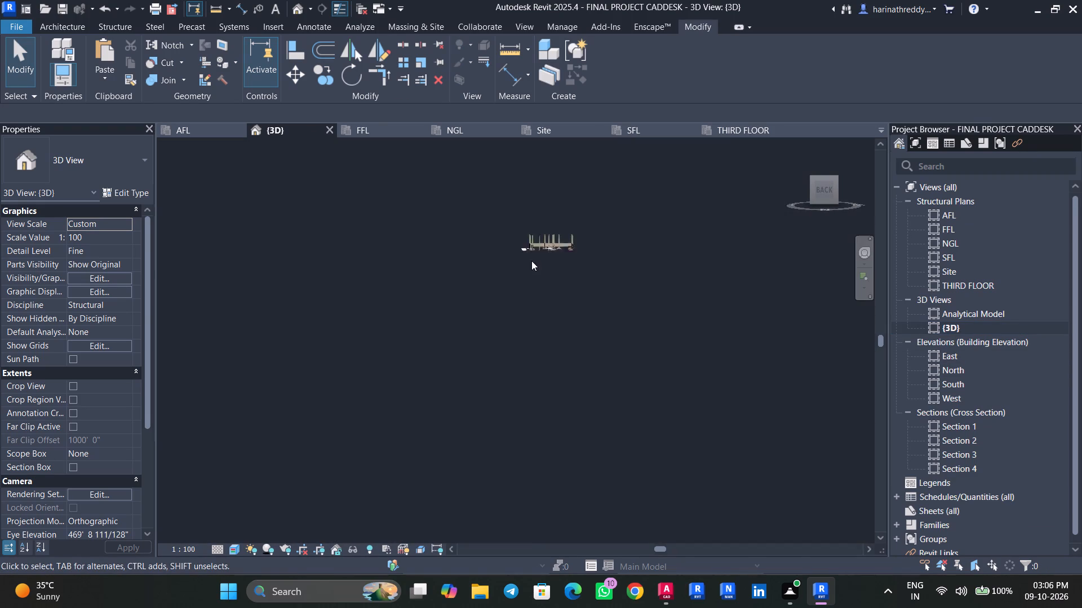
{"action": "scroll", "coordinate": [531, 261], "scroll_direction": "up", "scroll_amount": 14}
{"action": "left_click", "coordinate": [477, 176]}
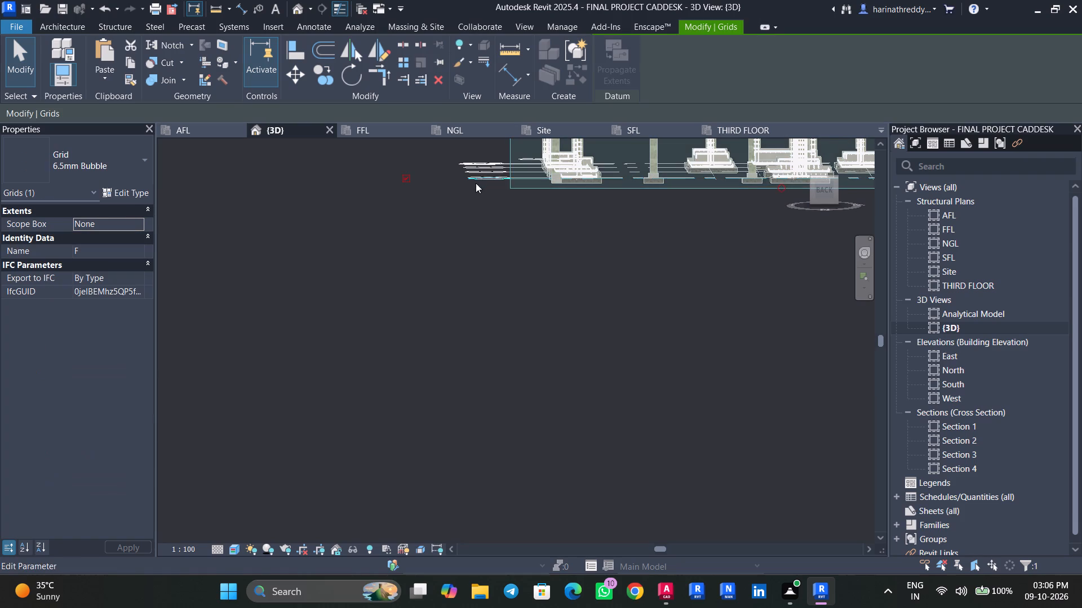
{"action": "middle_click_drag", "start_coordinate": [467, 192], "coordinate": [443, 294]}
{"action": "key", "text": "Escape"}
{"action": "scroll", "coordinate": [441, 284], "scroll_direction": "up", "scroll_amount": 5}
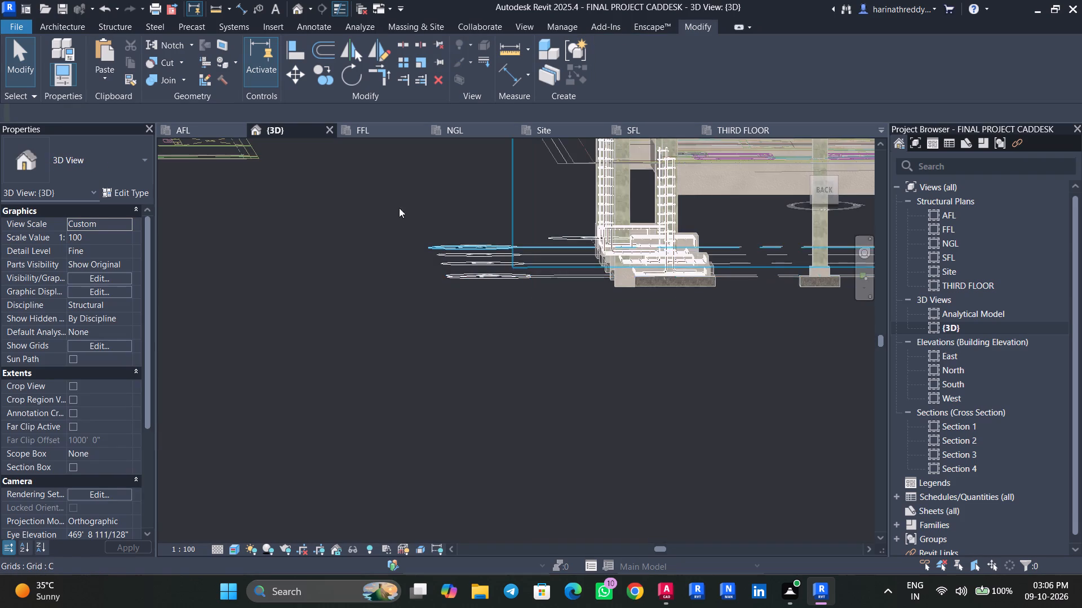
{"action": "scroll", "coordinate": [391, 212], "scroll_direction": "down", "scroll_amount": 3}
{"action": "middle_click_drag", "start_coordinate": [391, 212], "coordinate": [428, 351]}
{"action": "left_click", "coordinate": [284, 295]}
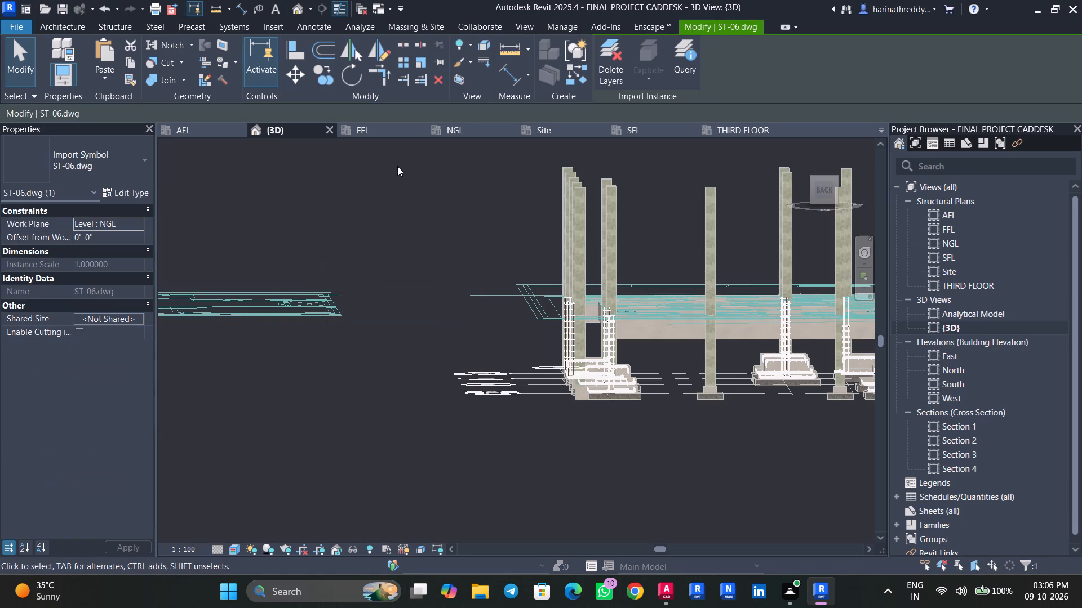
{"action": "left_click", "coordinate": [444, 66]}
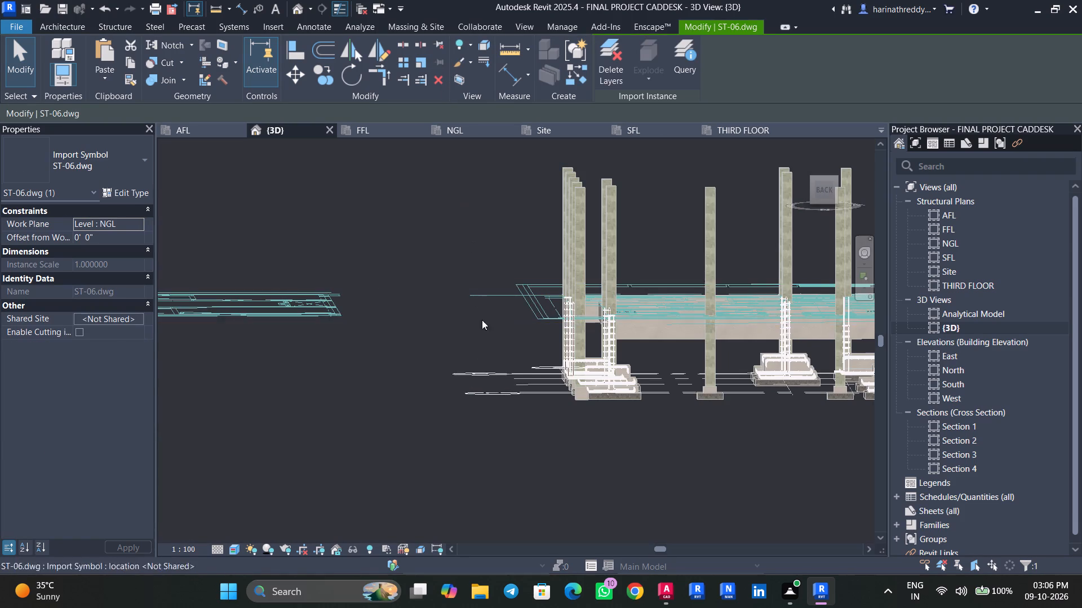
On the column beside the grid 6 bubble, lower the top of the outer H8 tie set to the beam's underside.
{"action": "middle_click_drag", "start_coordinate": [479, 373], "coordinate": [529, 407], "text": "shift"}
{"action": "scroll", "coordinate": [734, 394], "scroll_direction": "down", "scroll_amount": 1}
{"action": "scroll", "coordinate": [734, 396], "scroll_direction": "up", "scroll_amount": 3}
{"action": "scroll", "coordinate": [734, 396], "scroll_direction": "down", "scroll_amount": 1}
{"action": "scroll", "coordinate": [734, 396], "scroll_direction": "up", "scroll_amount": 5}
{"action": "middle_click_drag", "start_coordinate": [653, 427], "coordinate": [702, 433], "text": "shift"}
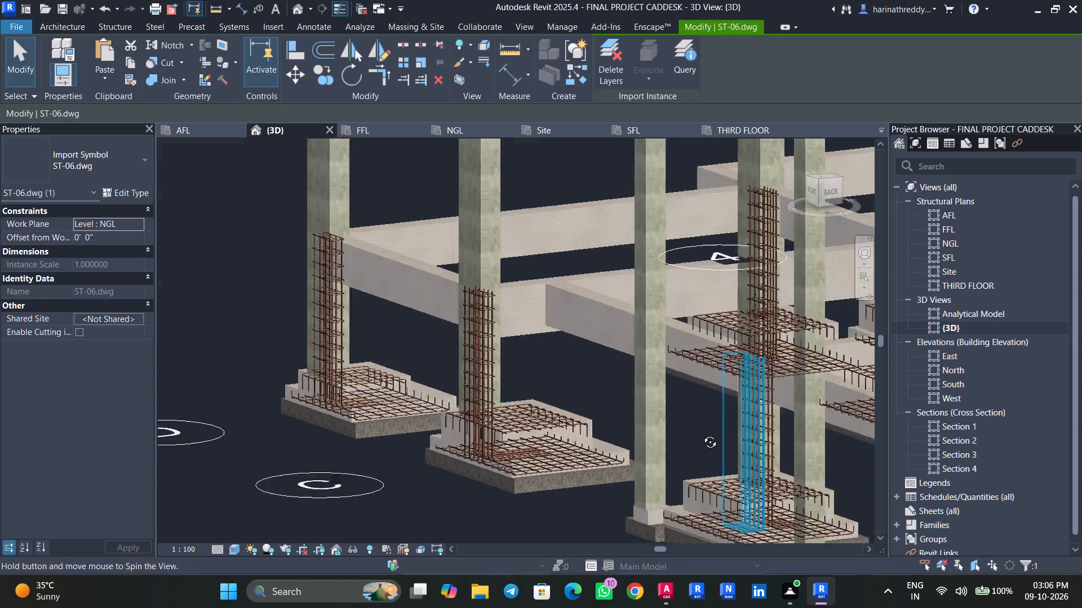
{"action": "middle_click_drag", "start_coordinate": [702, 433], "coordinate": [704, 433], "text": "shift"}
{"action": "middle_click_drag", "start_coordinate": [632, 416], "coordinate": [543, 386]}
{"action": "middle_click_drag", "start_coordinate": [754, 469], "coordinate": [783, 477], "text": "shift"}
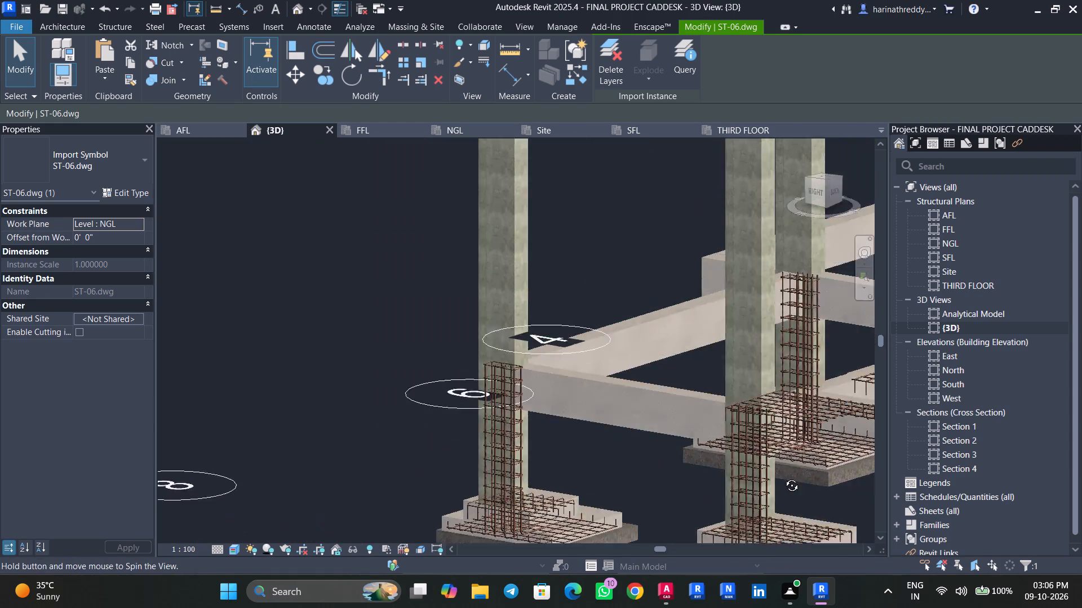
{"action": "middle_click_drag", "start_coordinate": [783, 477], "coordinate": [802, 479], "text": "shift"}
{"action": "scroll", "coordinate": [802, 479], "scroll_direction": "up", "scroll_amount": 1, "text": "shift"}
{"action": "middle_click_drag", "start_coordinate": [794, 473], "coordinate": [258, 320]}
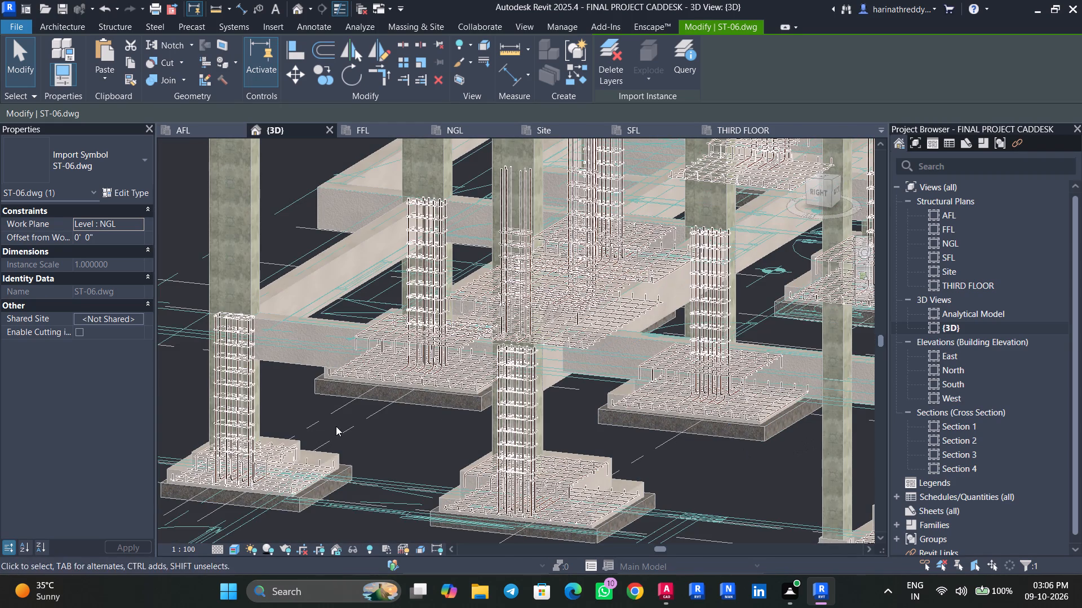
{"action": "middle_click_drag", "start_coordinate": [340, 437], "coordinate": [340, 463], "text": "shift"}
{"action": "middle_click_drag", "start_coordinate": [340, 462], "coordinate": [578, 372]}
{"action": "scroll", "coordinate": [459, 419], "scroll_direction": "up", "scroll_amount": 7}
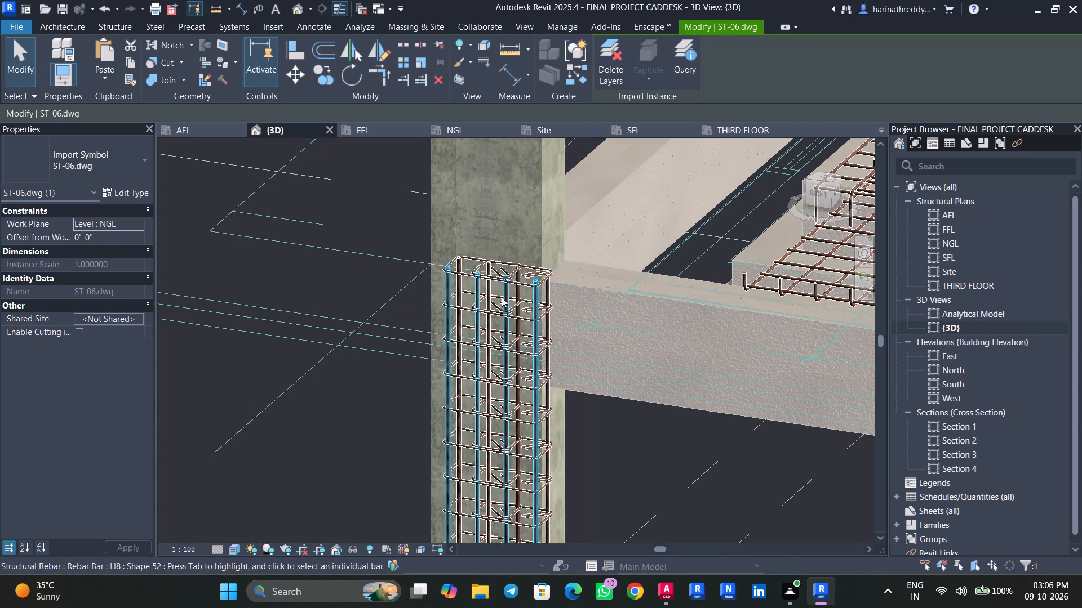
{"action": "left_click", "coordinate": [460, 276]}
{"action": "left_click_drag", "start_coordinate": [496, 275], "coordinate": [491, 382]}
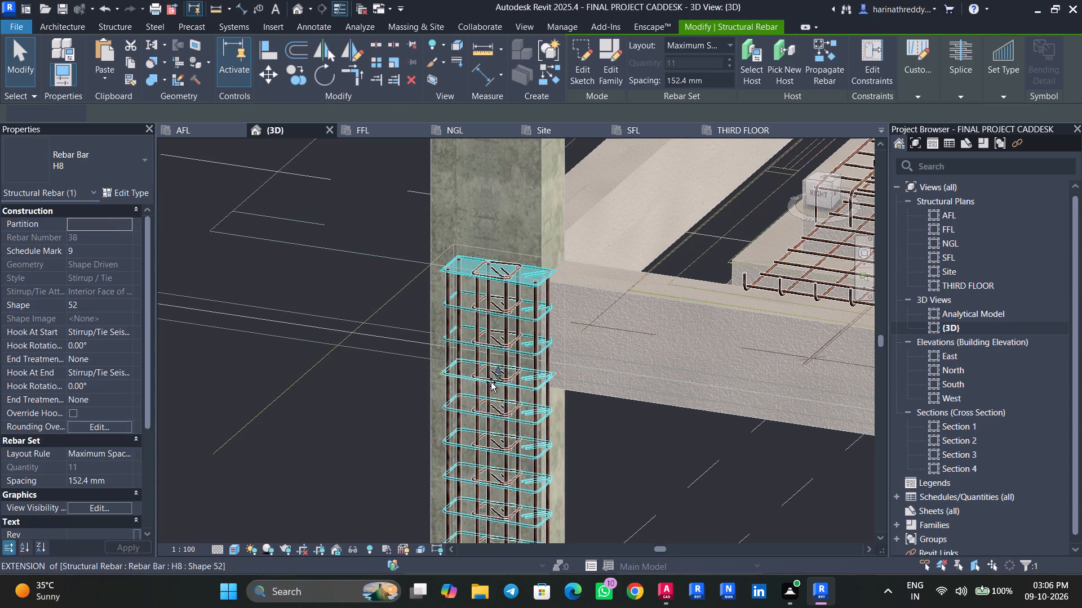
{"action": "left_click_drag", "start_coordinate": [491, 382], "coordinate": [493, 391]}
{"action": "key", "text": "Escape"}
{"action": "key", "text": "Escape"}
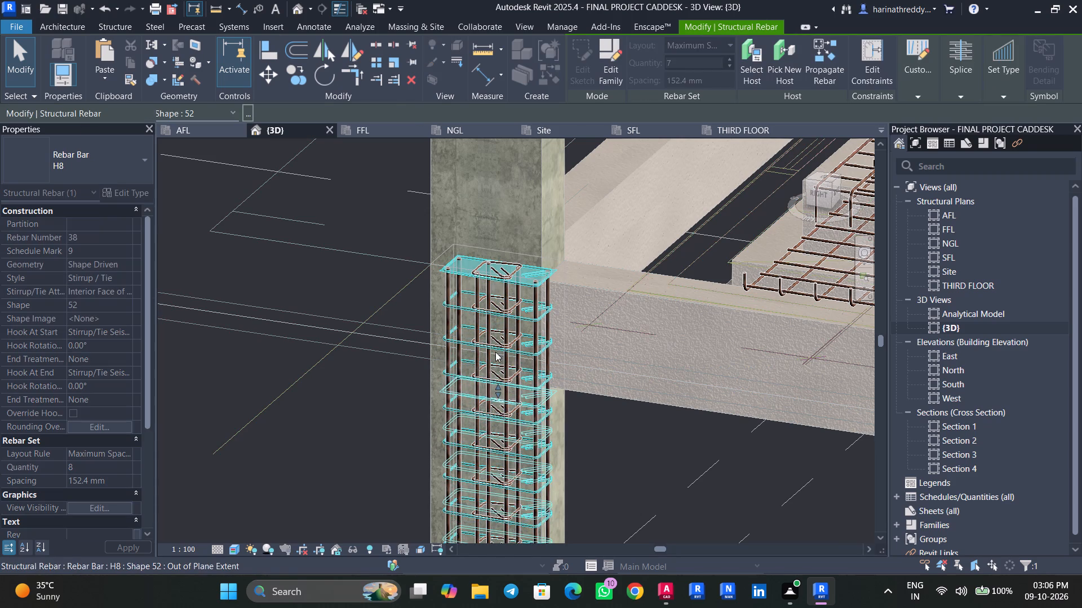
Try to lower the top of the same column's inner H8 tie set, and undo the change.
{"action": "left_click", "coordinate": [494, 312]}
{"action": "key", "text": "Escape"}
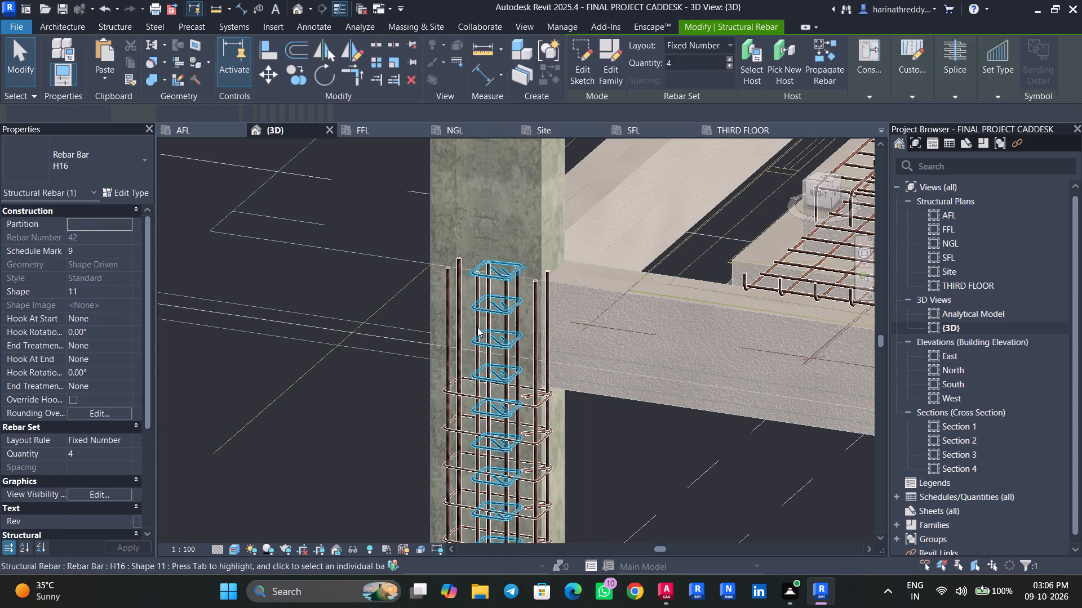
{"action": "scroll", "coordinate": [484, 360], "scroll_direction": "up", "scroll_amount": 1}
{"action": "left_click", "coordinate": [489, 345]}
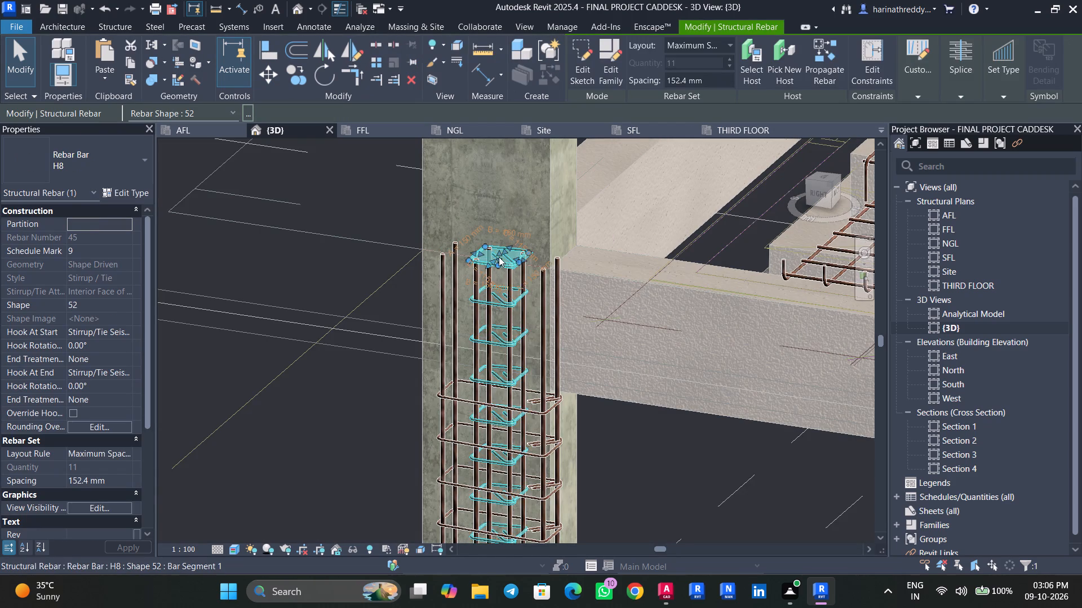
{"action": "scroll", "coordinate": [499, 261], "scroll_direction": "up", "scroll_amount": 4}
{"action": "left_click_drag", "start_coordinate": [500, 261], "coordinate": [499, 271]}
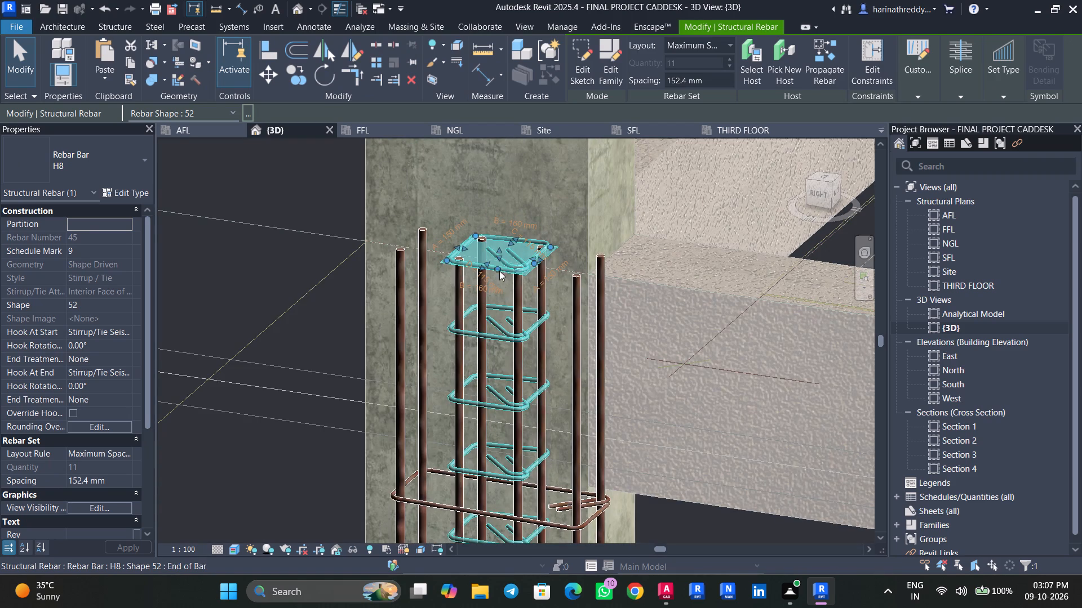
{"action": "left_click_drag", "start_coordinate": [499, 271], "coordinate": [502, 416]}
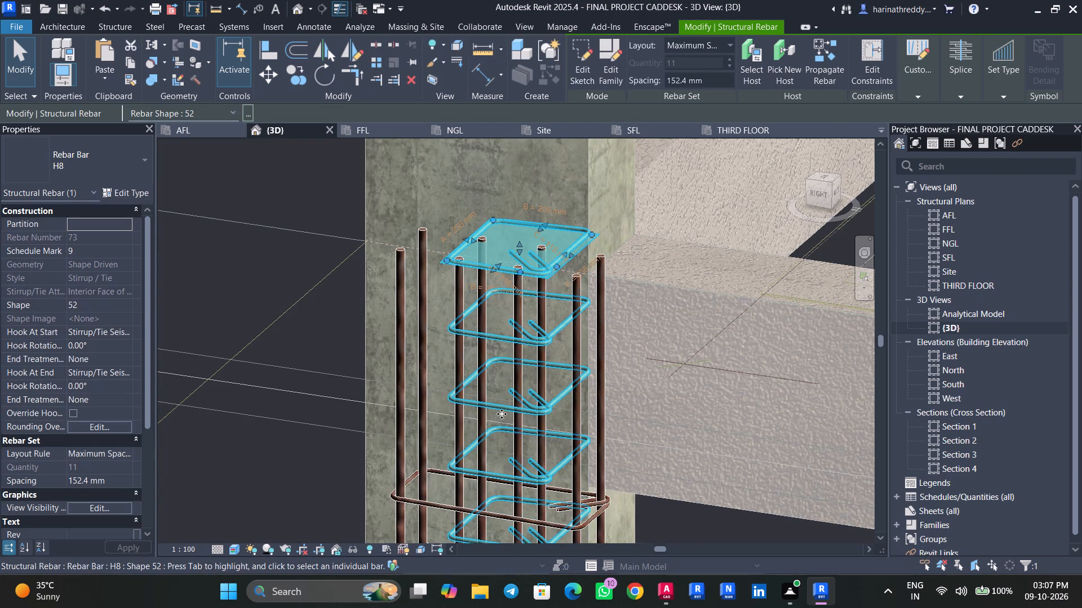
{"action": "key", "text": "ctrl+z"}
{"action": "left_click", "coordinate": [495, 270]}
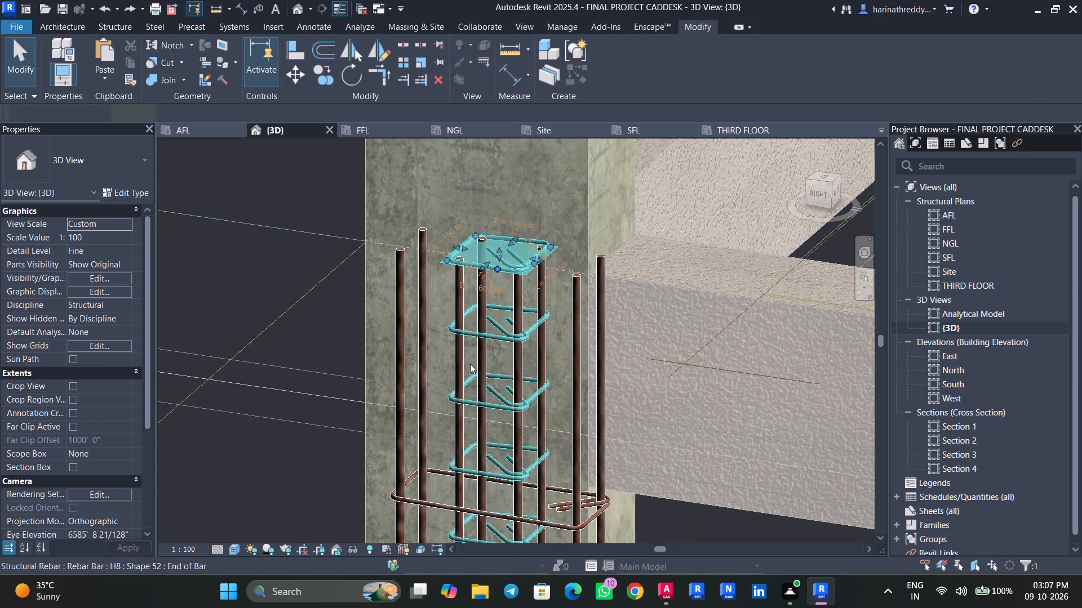
Align the top of the column's inner H8 tie set to the uppermost outer tie.
{"action": "key", "text": "Escape"}
{"action": "key", "text": "Escape"}
{"action": "type", "text": "AL"}
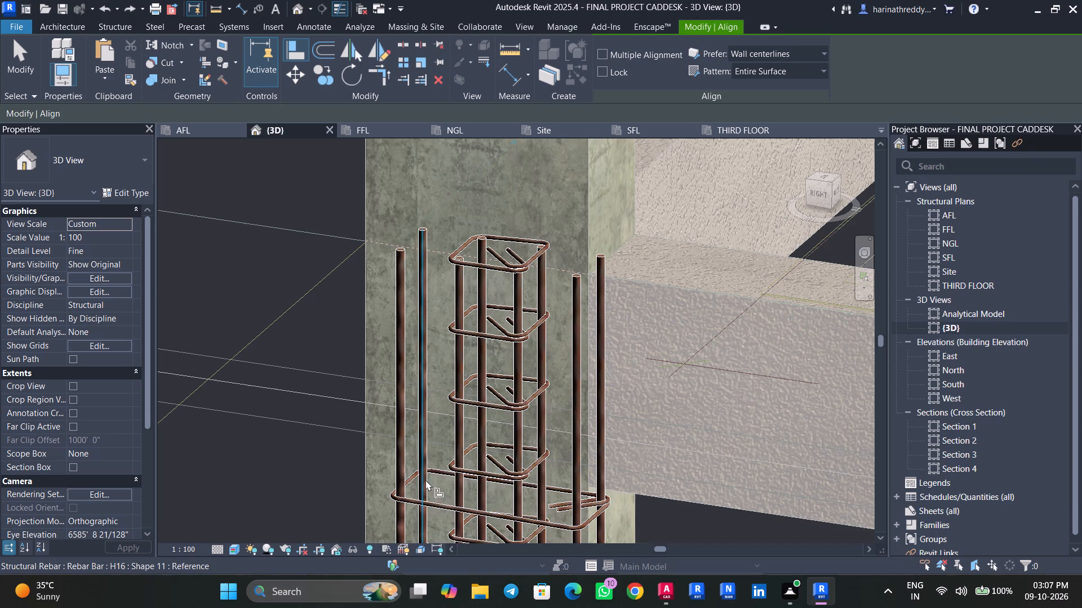
{"action": "scroll", "coordinate": [410, 480], "scroll_direction": "up", "scroll_amount": 2}
{"action": "middle_click_drag", "start_coordinate": [410, 480], "coordinate": [409, 495], "text": "shift"}
{"action": "middle_click_drag", "start_coordinate": [419, 492], "coordinate": [511, 137]}
{"action": "middle_click_drag", "start_coordinate": [486, 385], "coordinate": [539, 104]}
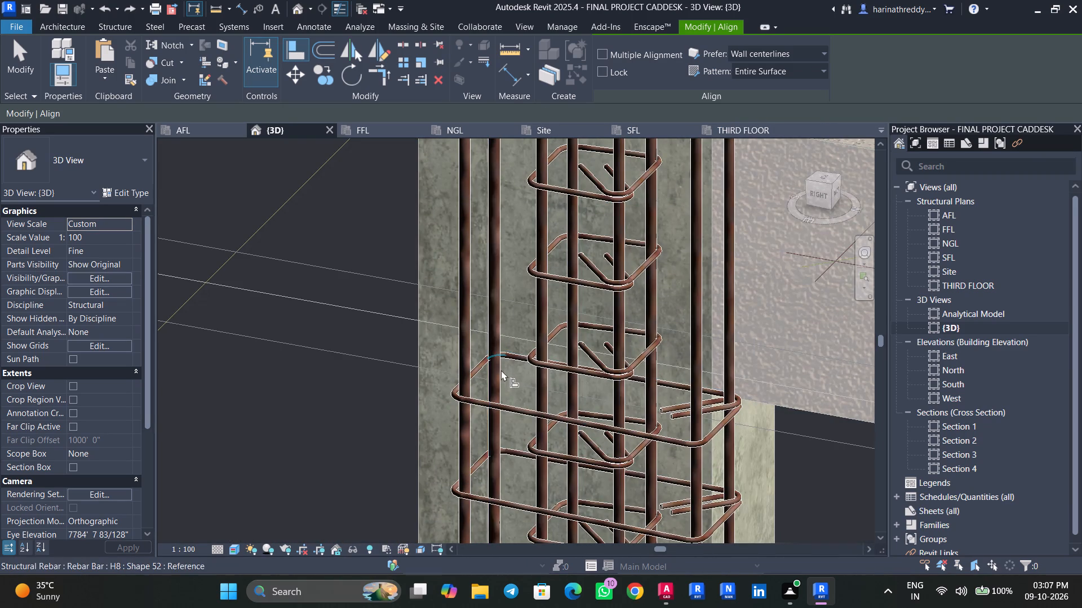
{"action": "left_click", "coordinate": [501, 364]}
{"action": "scroll", "coordinate": [501, 364], "scroll_direction": "down", "scroll_amount": 3}
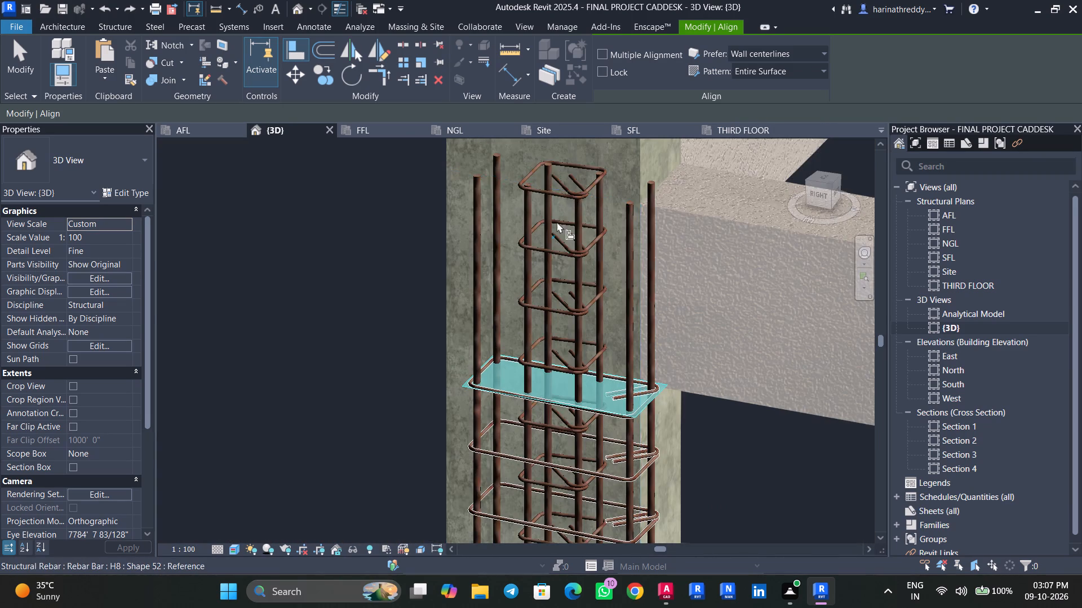
{"action": "left_click", "coordinate": [582, 179]}
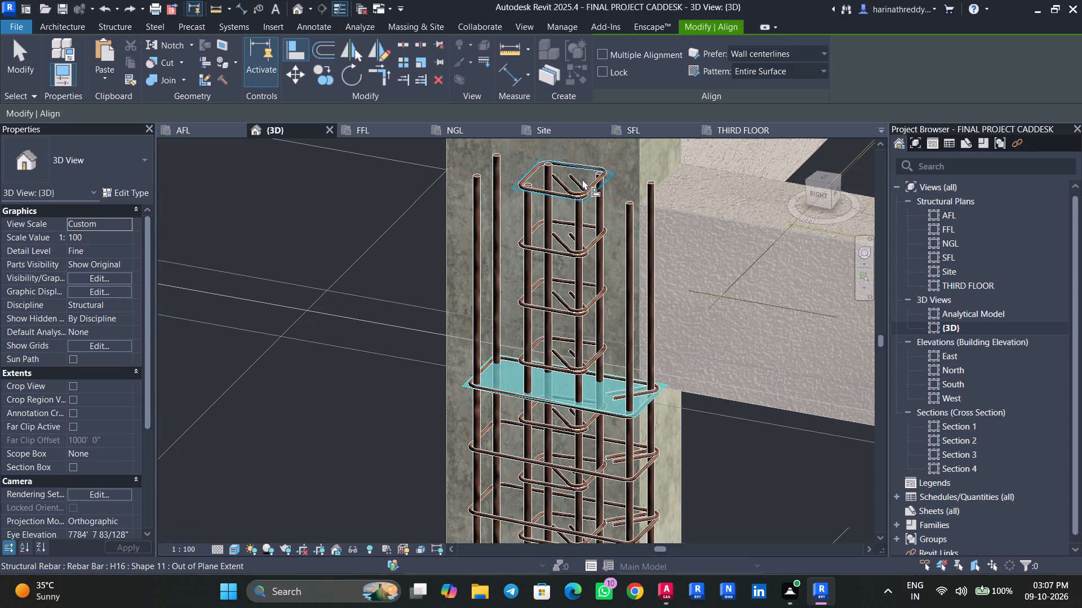
{"action": "key", "text": "Escape"}
{"action": "key", "text": "Escape"}
{"action": "key", "text": "Escape"}
Examine the remaining columns around the model for tie sets that still run up past the beams.
{"action": "scroll", "coordinate": [720, 414], "scroll_direction": "down", "scroll_amount": 9}
{"action": "scroll", "coordinate": [720, 415], "scroll_direction": "up", "scroll_amount": 1}
{"action": "scroll", "coordinate": [720, 415], "scroll_direction": "down", "scroll_amount": 3}
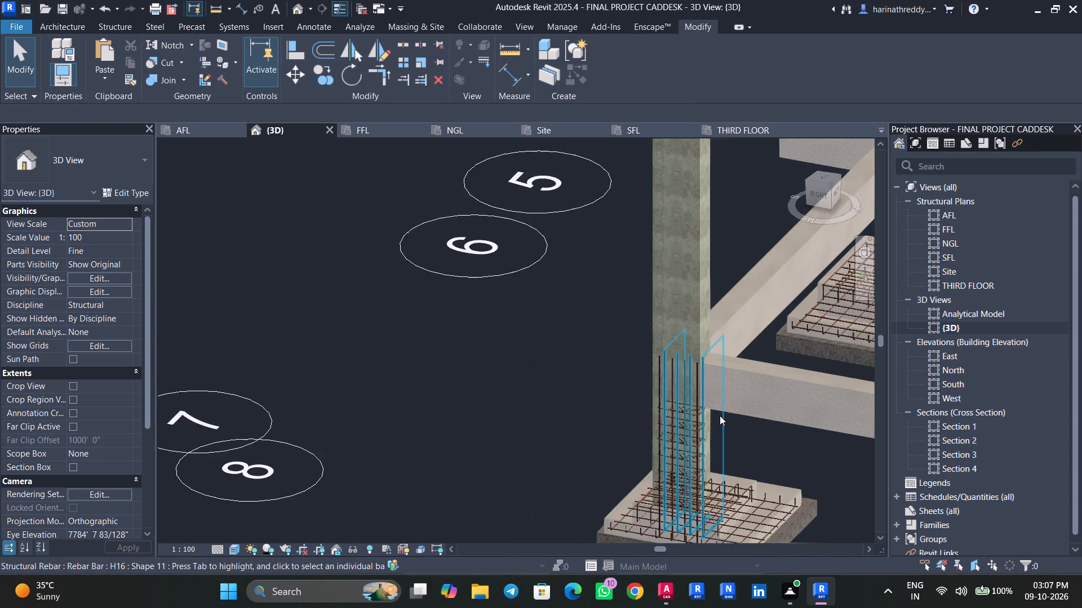
{"action": "middle_click_drag", "start_coordinate": [552, 477], "coordinate": [673, 457], "text": "shift"}
{"action": "middle_click_drag", "start_coordinate": [672, 440], "coordinate": [314, 450]}
{"action": "scroll", "coordinate": [494, 435], "scroll_direction": "down", "scroll_amount": 5}
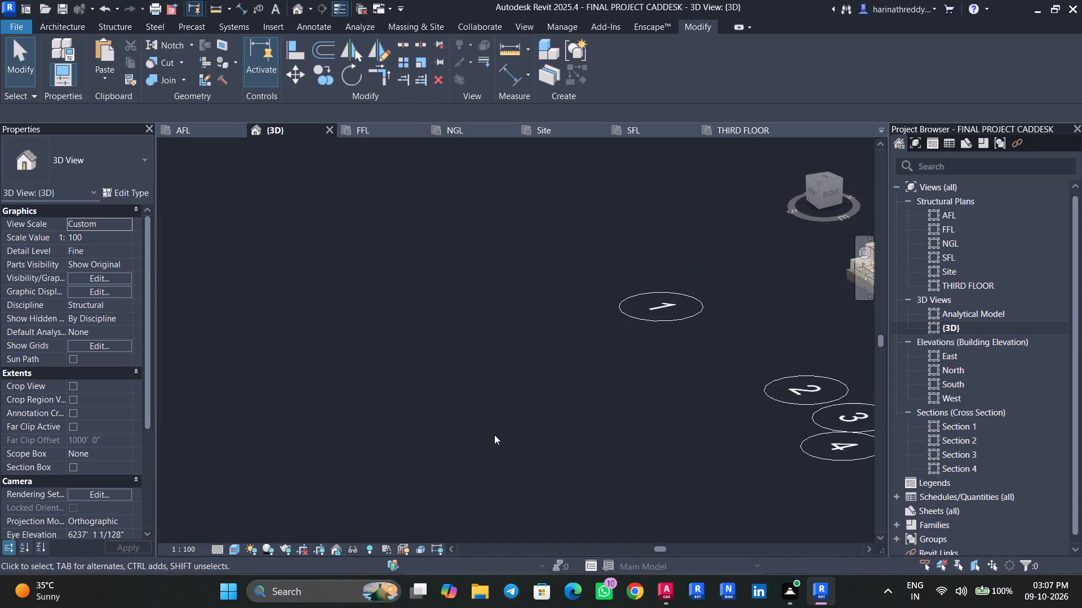
{"action": "scroll", "coordinate": [494, 435], "scroll_direction": "down", "scroll_amount": 5}
{"action": "middle_click_drag", "start_coordinate": [502, 437], "coordinate": [545, 430], "text": "shift"}
{"action": "middle_click_drag", "start_coordinate": [700, 401], "coordinate": [558, 452]}
{"action": "scroll", "coordinate": [600, 375], "scroll_direction": "up", "scroll_amount": 16}
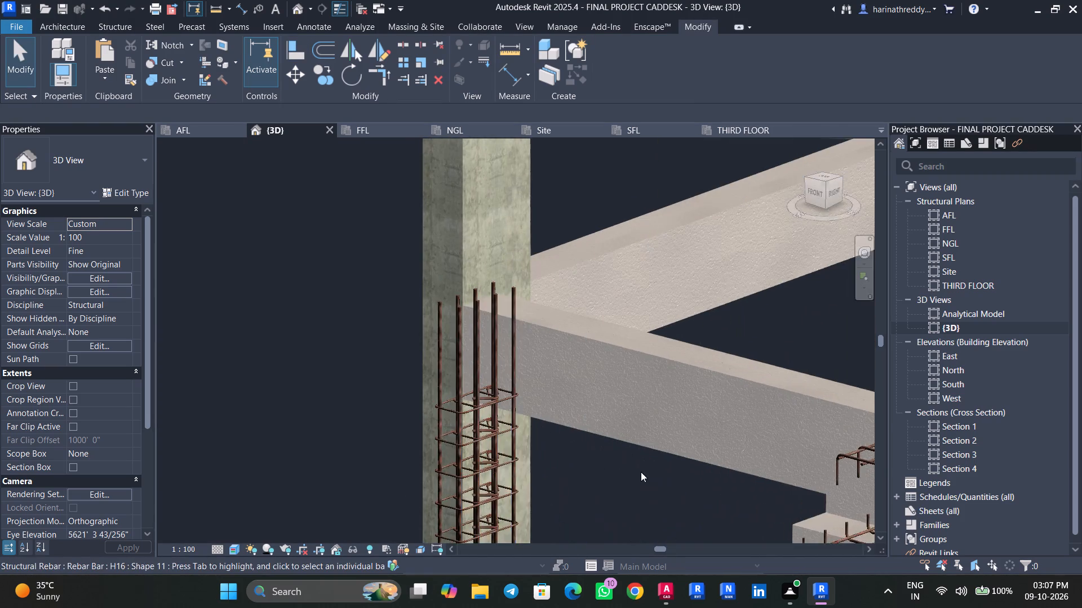
{"action": "middle_click_drag", "start_coordinate": [637, 472], "coordinate": [261, 272]}
{"action": "scroll", "coordinate": [408, 328], "scroll_direction": "down", "scroll_amount": 3}
{"action": "middle_click_drag", "start_coordinate": [502, 408], "coordinate": [351, 323]}
{"action": "middle_click_drag", "start_coordinate": [360, 337], "coordinate": [439, 384], "text": "shift"}
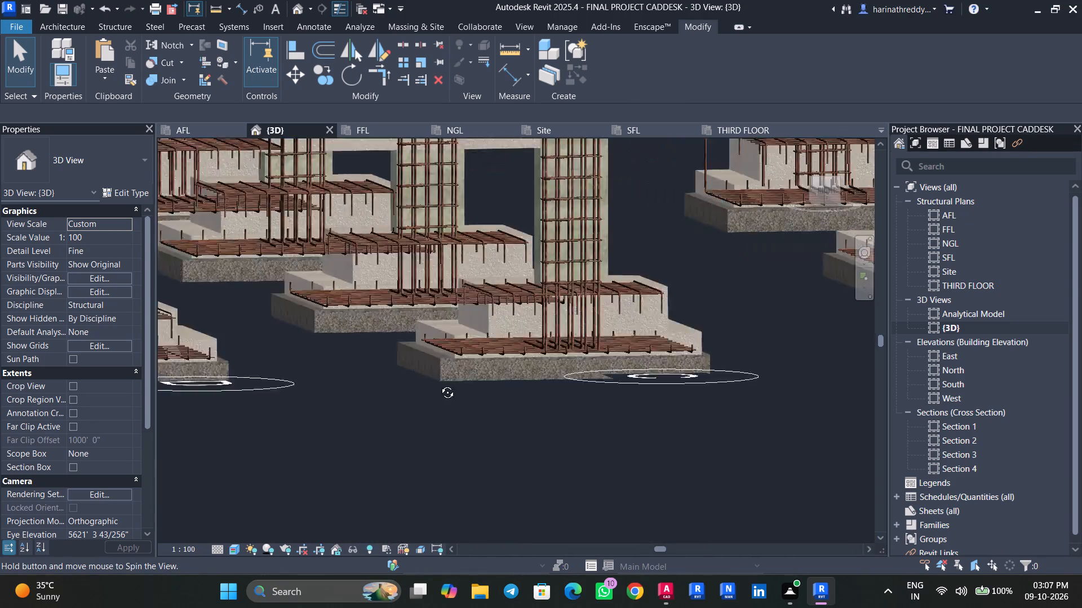
{"action": "middle_click_drag", "start_coordinate": [439, 384], "coordinate": [504, 418], "text": "shift"}
{"action": "middle_click_drag", "start_coordinate": [504, 415], "coordinate": [234, 357]}
{"action": "scroll", "coordinate": [241, 360], "scroll_direction": "up", "scroll_amount": 1}
{"action": "scroll", "coordinate": [713, 356], "scroll_direction": "up", "scroll_amount": 5}
{"action": "scroll", "coordinate": [597, 364], "scroll_direction": "down", "scroll_amount": 4}
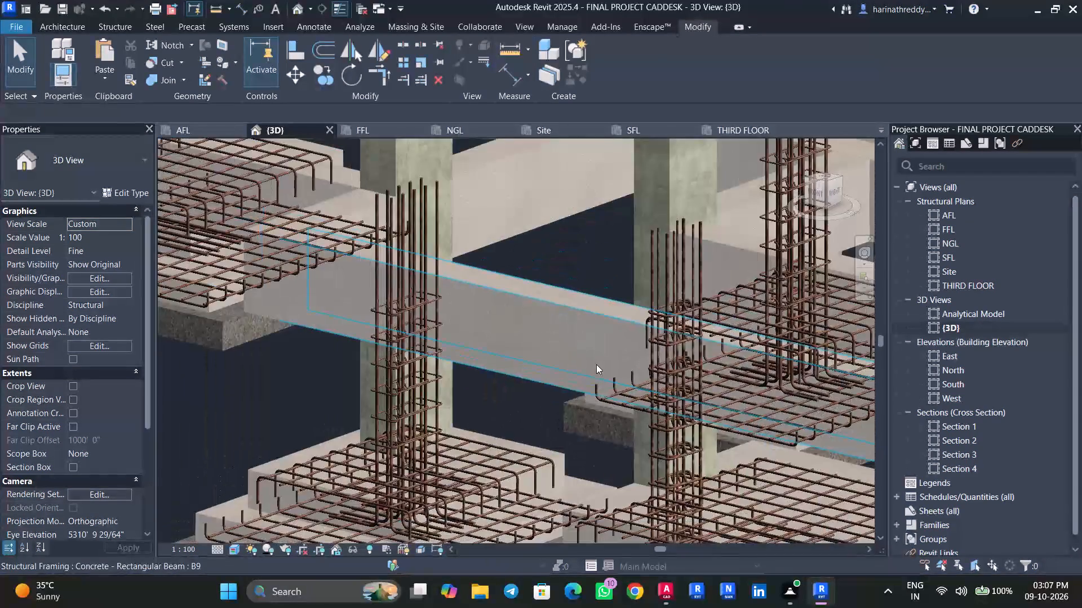
{"action": "middle_click_drag", "start_coordinate": [578, 375], "coordinate": [627, 422], "text": "shift"}
{"action": "middle_click_drag", "start_coordinate": [629, 418], "coordinate": [644, 513]}
{"action": "scroll", "coordinate": [644, 513], "scroll_direction": "up", "scroll_amount": 1}
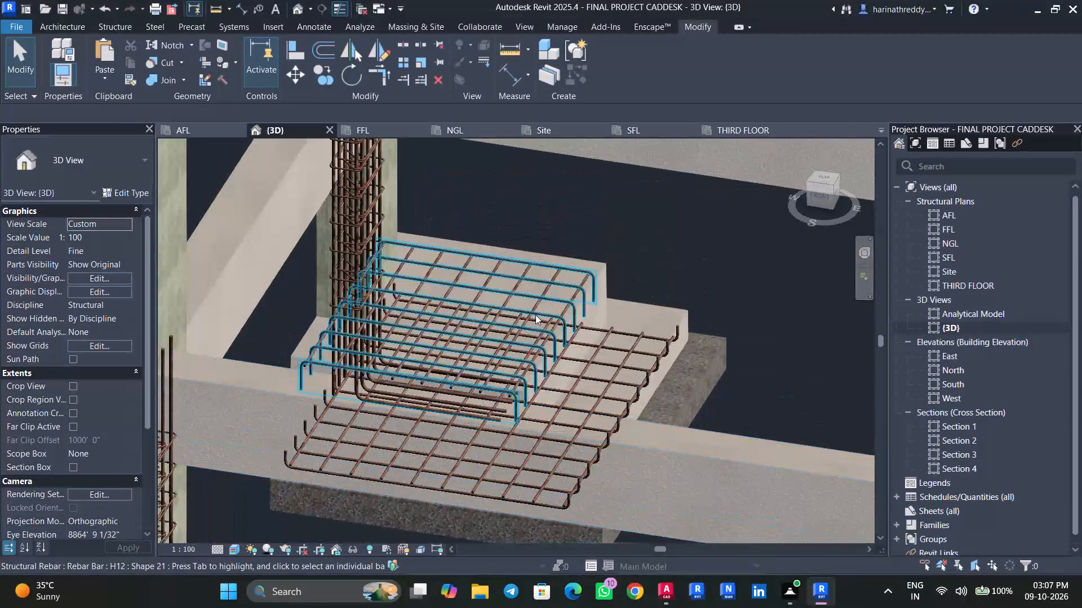
{"action": "scroll", "coordinate": [535, 314], "scroll_direction": "down", "scroll_amount": 9}
{"action": "middle_click_drag", "start_coordinate": [409, 433], "coordinate": [601, 379], "text": "shift"}
{"action": "middle_click_drag", "start_coordinate": [555, 318], "coordinate": [574, 441]}
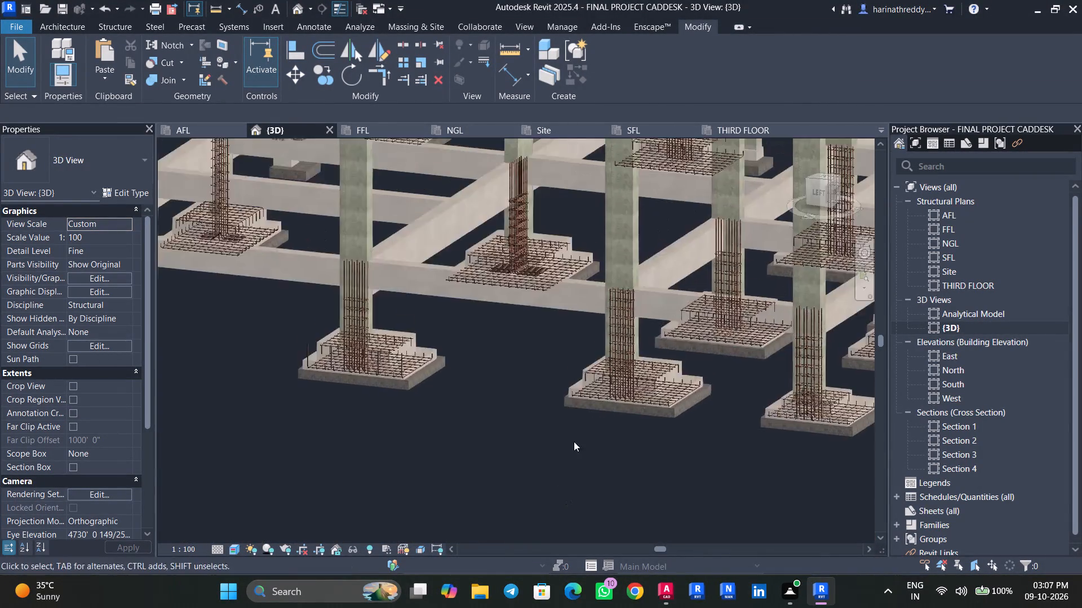
{"action": "middle_click_drag", "start_coordinate": [574, 441], "coordinate": [558, 488]}
On a column along the model's left side, lower the top of the outer H8 tie set to the beam's underside.
{"action": "scroll", "coordinate": [617, 276], "scroll_direction": "up", "scroll_amount": 10}
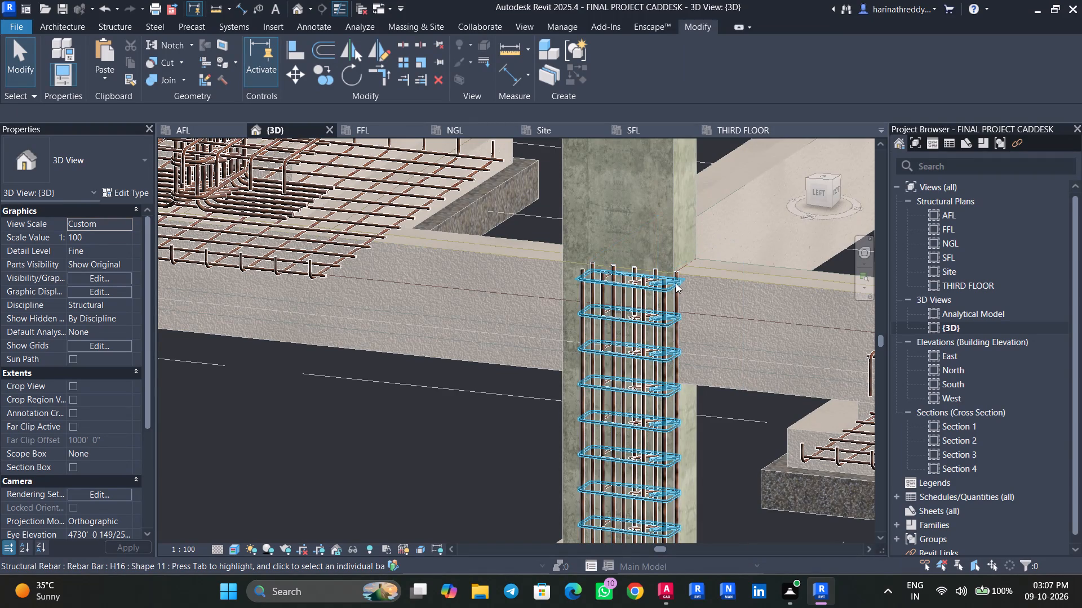
{"action": "left_click", "coordinate": [675, 284]}
{"action": "left_click_drag", "start_coordinate": [627, 281], "coordinate": [631, 360]}
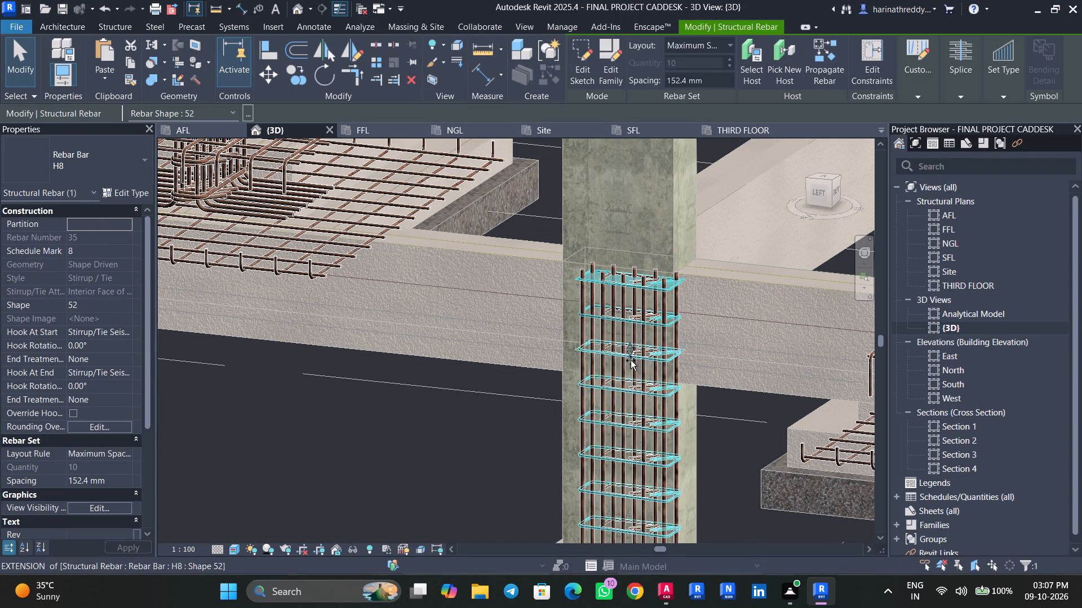
{"action": "left_click_drag", "start_coordinate": [631, 360], "coordinate": [633, 391]}
{"action": "key", "text": "Escape"}
{"action": "key", "text": "Escape"}
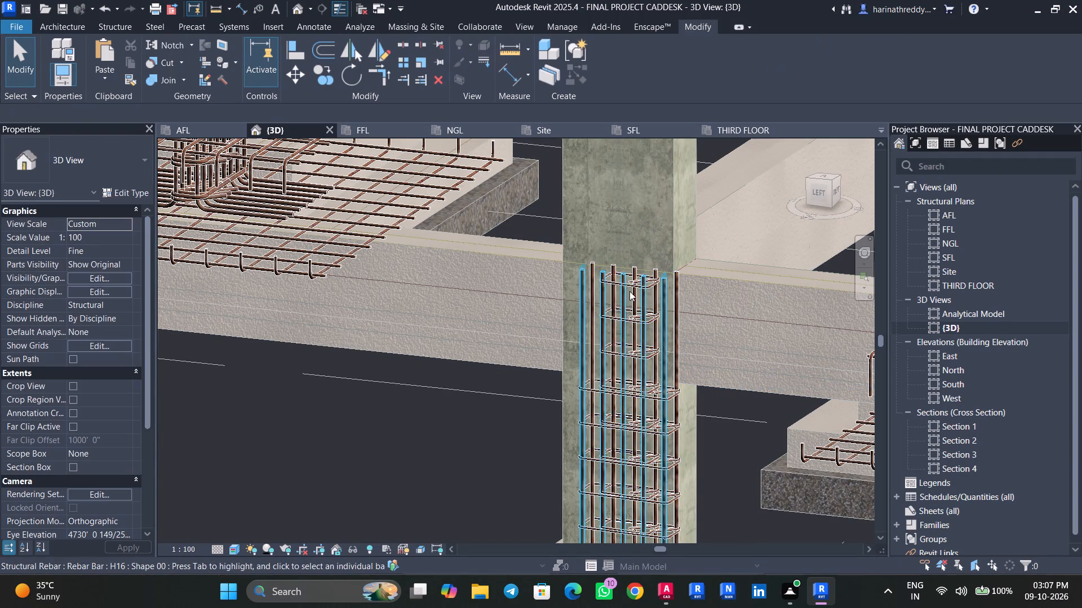
Lower the top of the same column's inner H8 tie set to match the uppermost outer tie.
{"action": "left_click", "coordinate": [629, 291]}
{"action": "left_click_drag", "start_coordinate": [630, 284], "coordinate": [629, 386]}
{"action": "key", "text": "Escape"}
{"action": "key", "text": "Escape"}
{"action": "scroll", "coordinate": [504, 399], "scroll_direction": "up", "scroll_amount": 4}
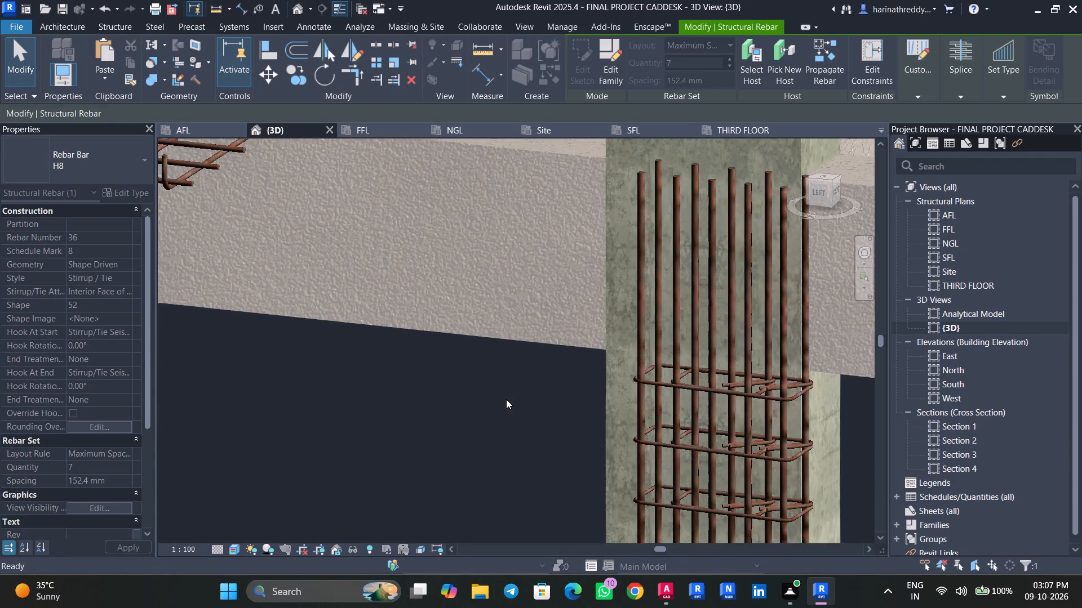
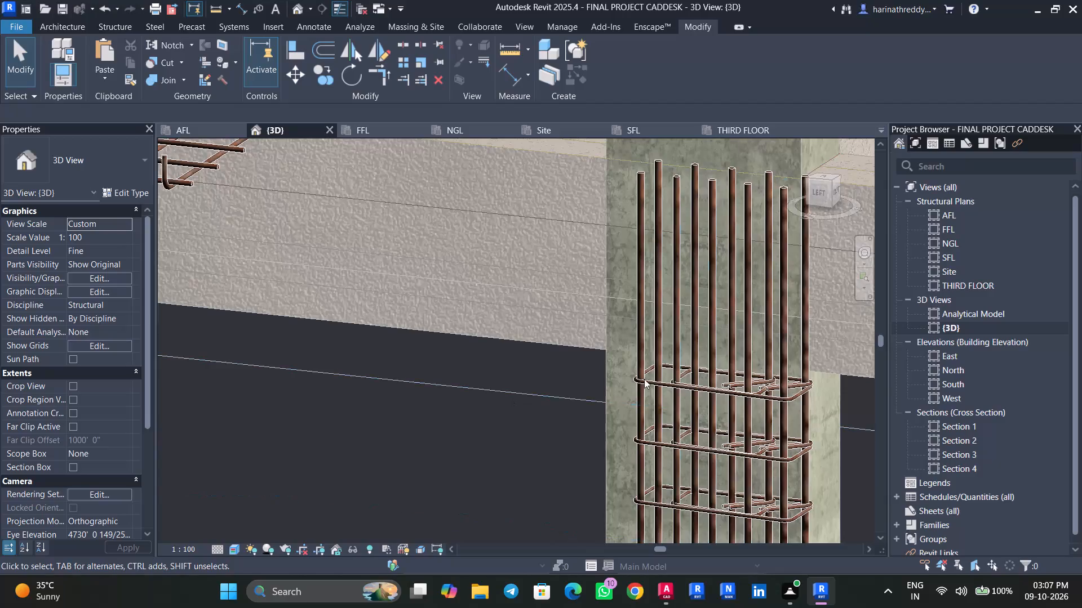
Examine the other columns around the model, through to the back side, for tie sets that still run up past the beams.
{"action": "scroll", "coordinate": [711, 333], "scroll_direction": "up", "scroll_amount": 5}
{"action": "scroll", "coordinate": [488, 399], "scroll_direction": "down", "scroll_amount": 15}
{"action": "middle_click_drag", "start_coordinate": [386, 426], "coordinate": [395, 441], "text": "shift"}
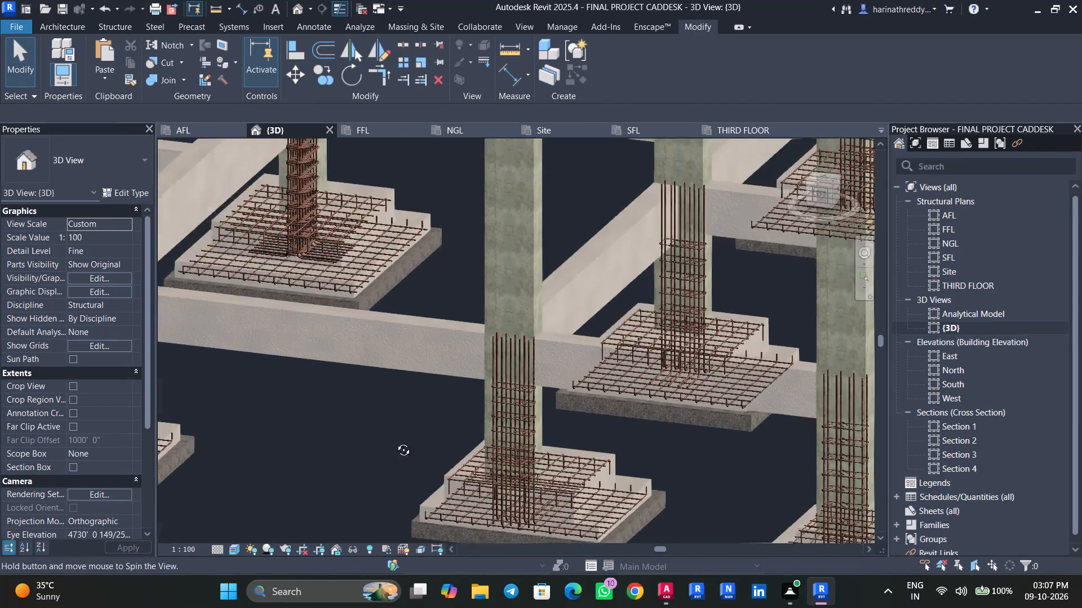
{"action": "middle_click_drag", "start_coordinate": [395, 441], "coordinate": [398, 443], "text": "shift"}
{"action": "middle_click_drag", "start_coordinate": [394, 447], "coordinate": [678, 428]}
{"action": "middle_click_drag", "start_coordinate": [529, 422], "coordinate": [678, 428]}
{"action": "scroll", "coordinate": [660, 434], "scroll_direction": "up", "scroll_amount": 1}
{"action": "middle_click_drag", "start_coordinate": [661, 435], "coordinate": [719, 435], "text": "shift"}
{"action": "middle_click_drag", "start_coordinate": [641, 429], "coordinate": [840, 387]}
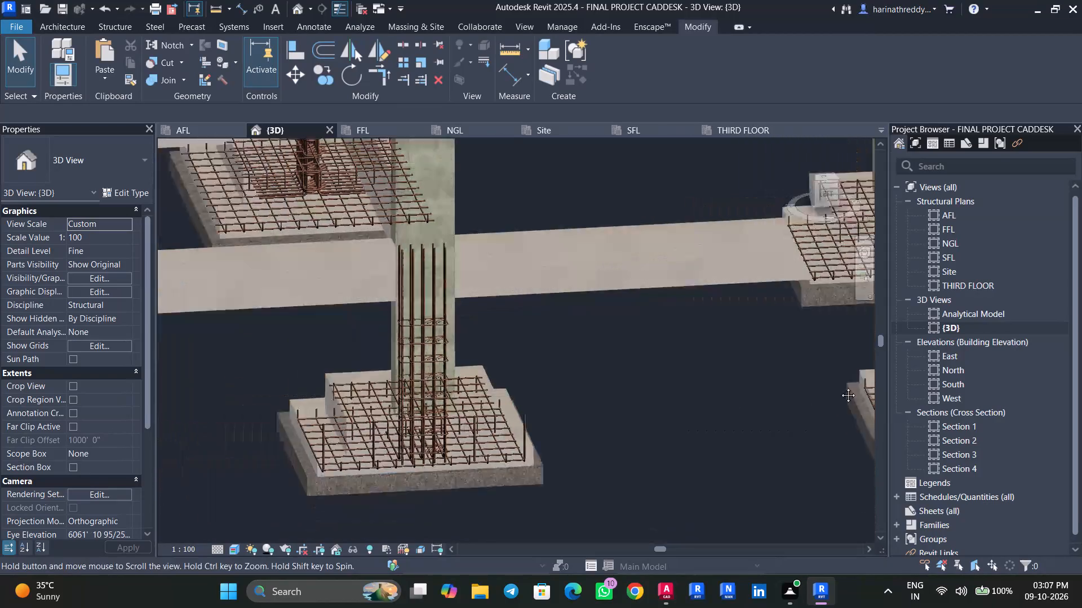
{"action": "middle_click_drag", "start_coordinate": [840, 387], "coordinate": [849, 386]}
{"action": "scroll", "coordinate": [765, 398], "scroll_direction": "down", "scroll_amount": 1}
{"action": "scroll", "coordinate": [765, 398], "scroll_direction": "up", "scroll_amount": 1}
{"action": "scroll", "coordinate": [765, 398], "scroll_direction": "down", "scroll_amount": 6}
{"action": "middle_click_drag", "start_coordinate": [477, 437], "coordinate": [530, 436], "text": "shift"}
{"action": "scroll", "coordinate": [369, 434], "scroll_direction": "up", "scroll_amount": 8}
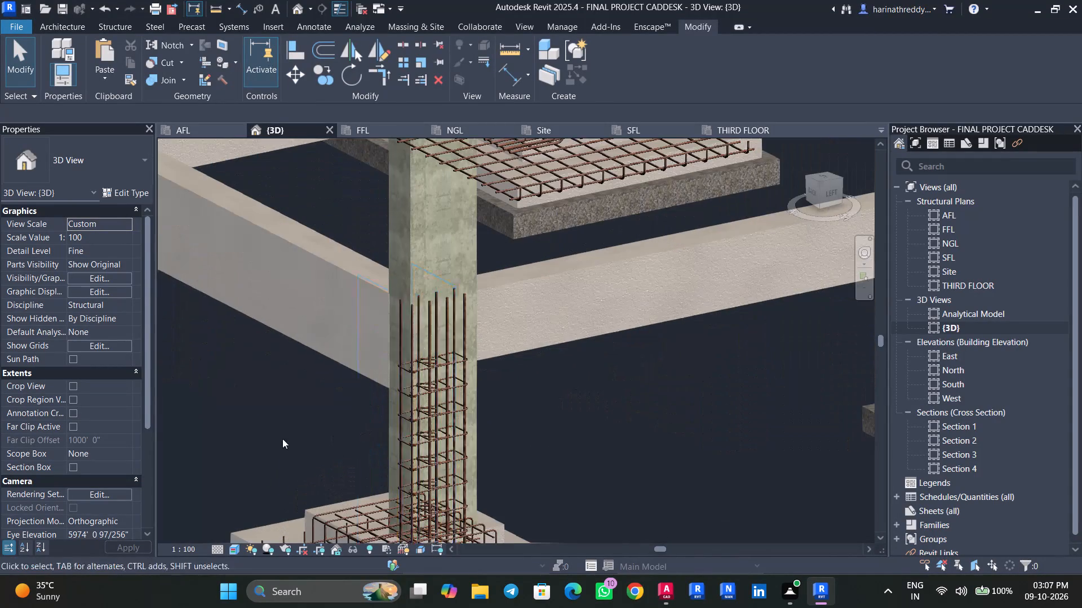
{"action": "middle_click_drag", "start_coordinate": [273, 437], "coordinate": [502, 426]}
{"action": "scroll", "coordinate": [491, 429], "scroll_direction": "down", "scroll_amount": 3}
{"action": "middle_click_drag", "start_coordinate": [470, 443], "coordinate": [516, 434], "text": "shift"}
{"action": "middle_click_drag", "start_coordinate": [418, 429], "coordinate": [704, 435]}
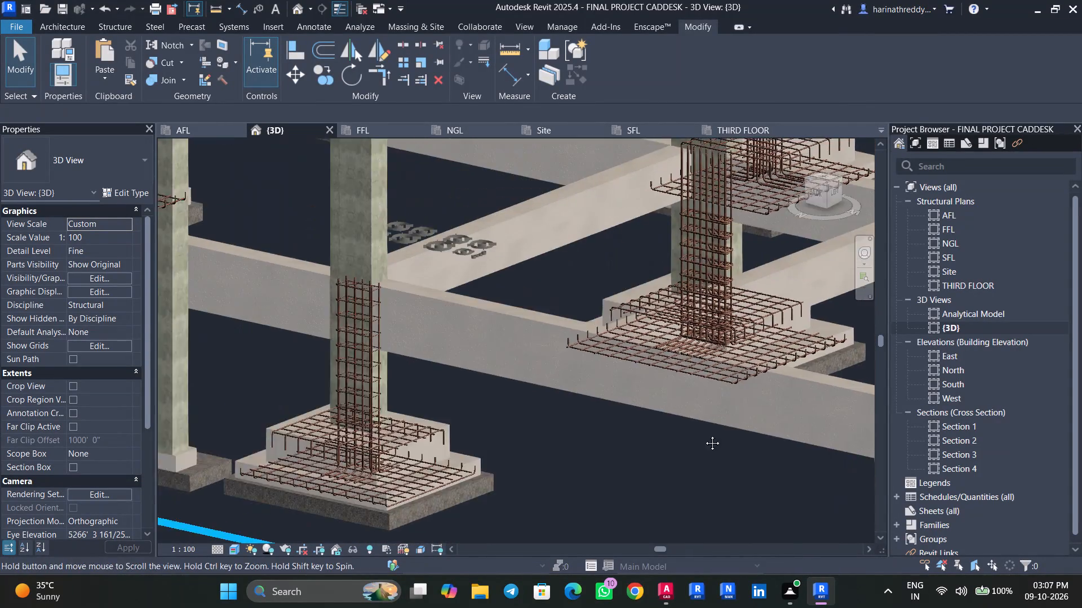
{"action": "middle_click_drag", "start_coordinate": [704, 435], "coordinate": [705, 433]}
{"action": "middle_click_drag", "start_coordinate": [575, 446], "coordinate": [712, 422]}
{"action": "scroll", "coordinate": [559, 285], "scroll_direction": "up", "scroll_amount": 5}
{"action": "middle_click_drag", "start_coordinate": [715, 421], "coordinate": [770, 414], "text": "shift"}
{"action": "middle_click_drag", "start_coordinate": [766, 410], "coordinate": [738, 373]}
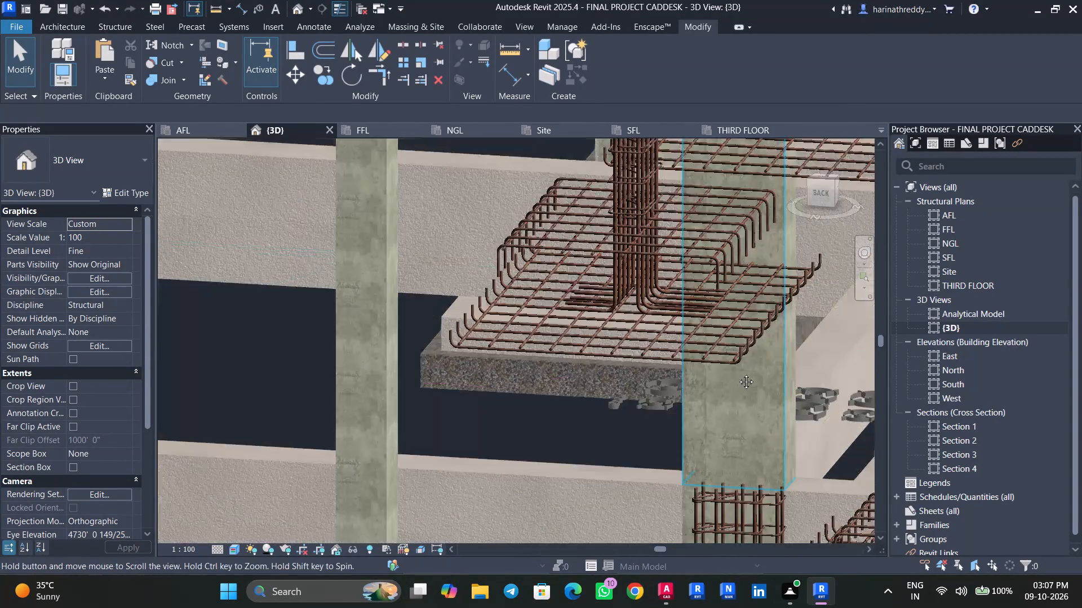
{"action": "middle_click_drag", "start_coordinate": [738, 373], "coordinate": [633, 216]}
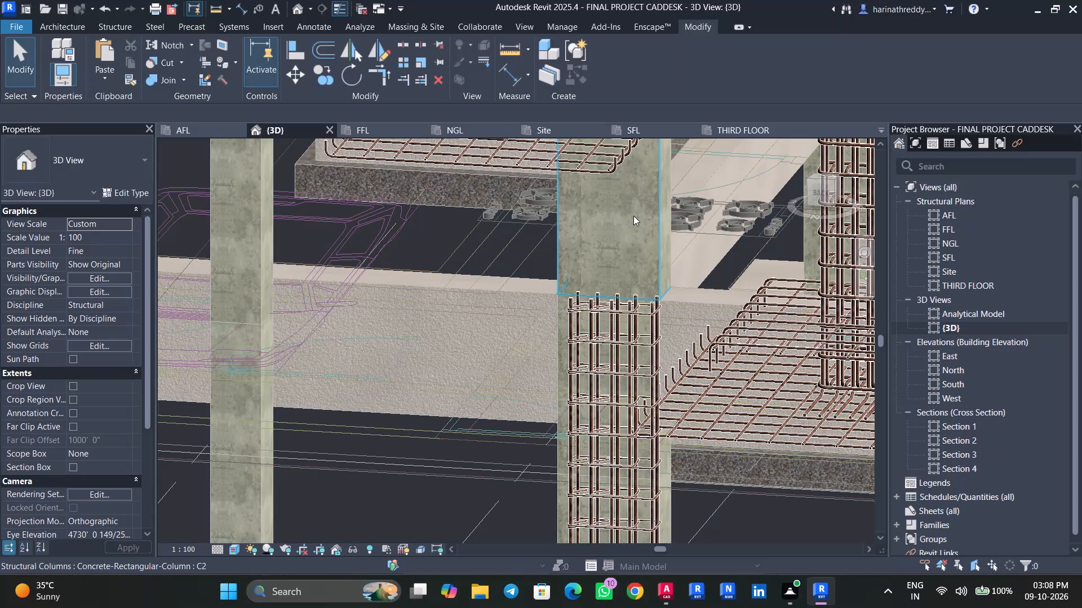
{"action": "scroll", "coordinate": [633, 216], "scroll_direction": "up", "scroll_amount": 1}
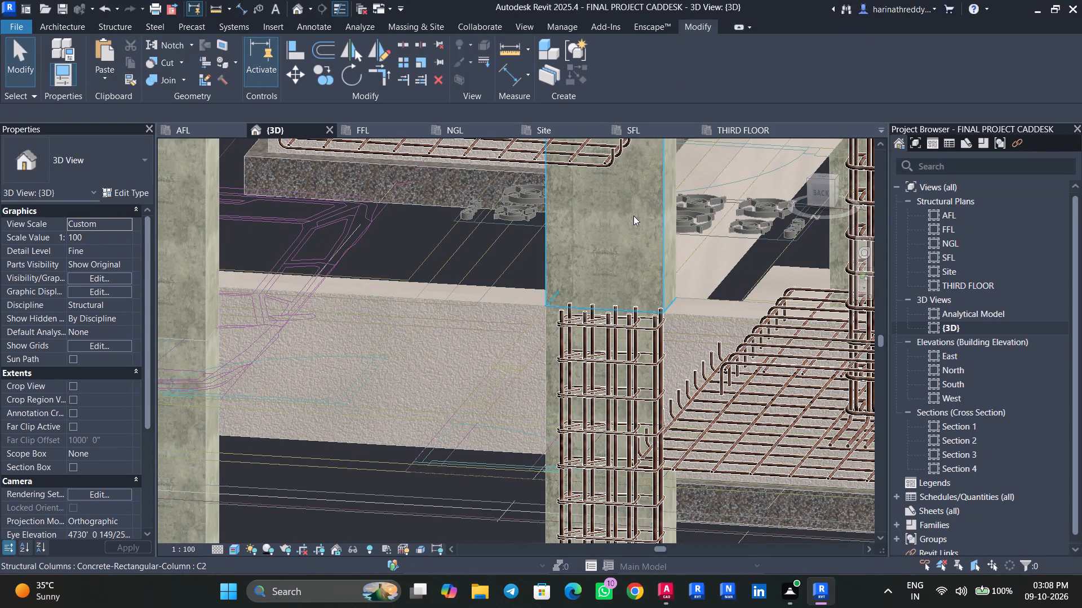
Save the project.
{"action": "key", "text": "ctrl+s"}
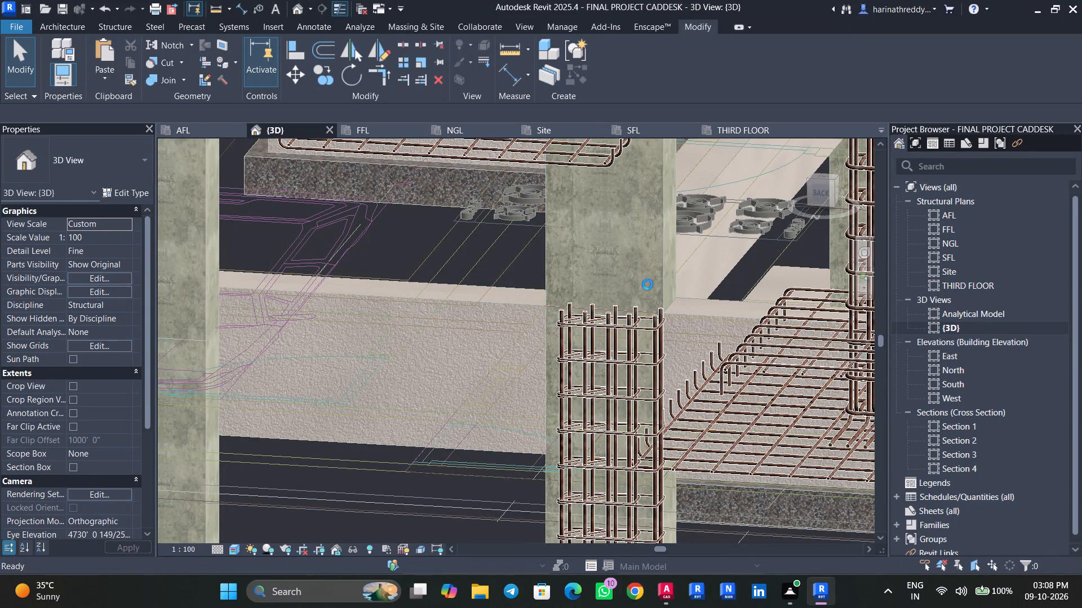
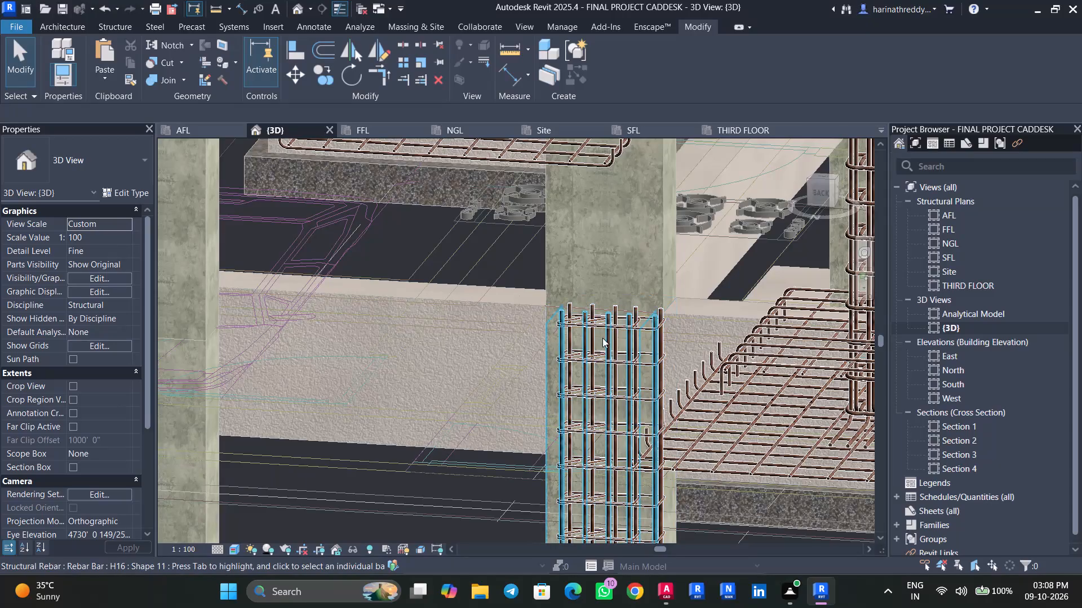
Shorten the outer H8 tie set on this column from the top to 6 ties, ending just below the beam.
{"action": "left_click", "coordinate": [601, 329]}
{"action": "scroll", "coordinate": [602, 332], "scroll_direction": "up", "scroll_amount": 2}
{"action": "scroll", "coordinate": [610, 336], "scroll_direction": "down", "scroll_amount": 2}
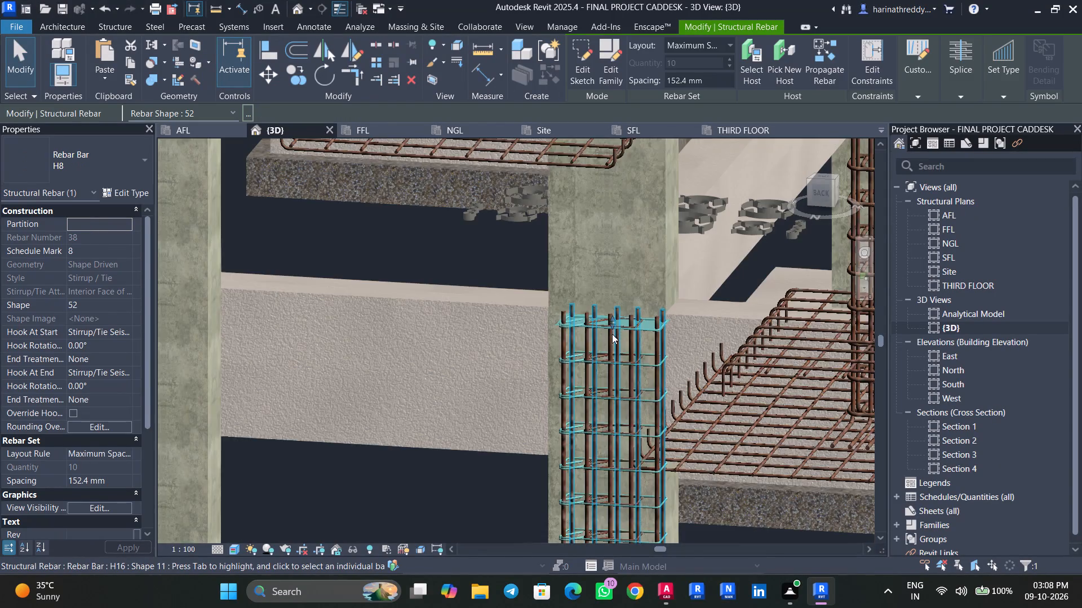
{"action": "left_click_drag", "start_coordinate": [613, 325], "coordinate": [613, 466]}
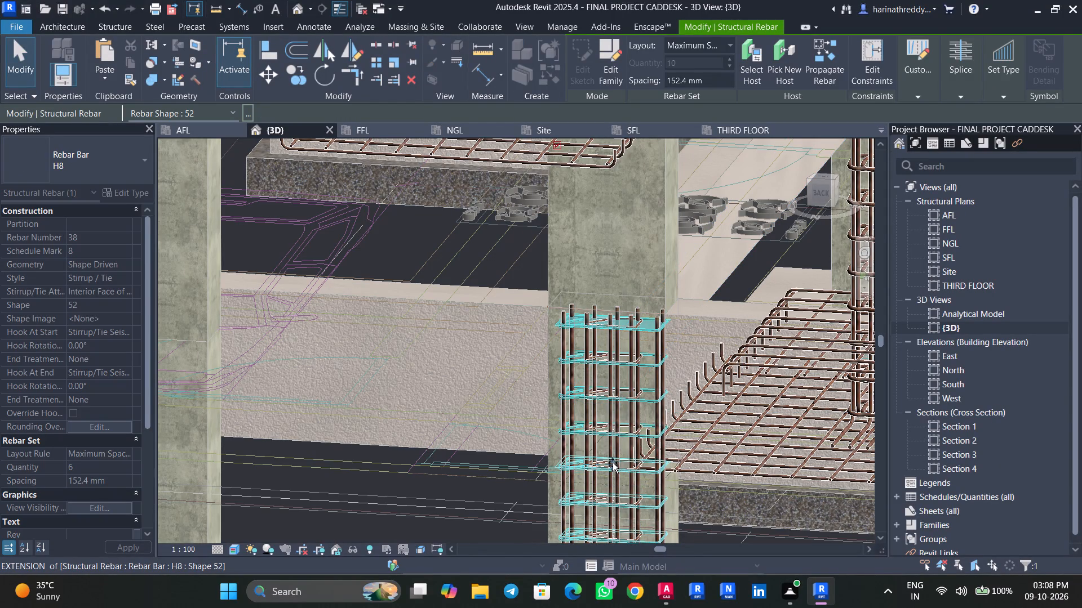
{"action": "key", "text": "Escape"}
Align the top of the same column's inner H8 tie set with the top tie of its outer set.
{"action": "scroll", "coordinate": [624, 474], "scroll_direction": "up", "scroll_amount": 3}
{"action": "middle_click_drag", "start_coordinate": [623, 469], "coordinate": [655, 462], "text": "shift"}
{"action": "middle_click_drag", "start_coordinate": [669, 458], "coordinate": [356, 181]}
{"action": "middle_click_drag", "start_coordinate": [661, 318], "coordinate": [617, 381], "text": "shift"}
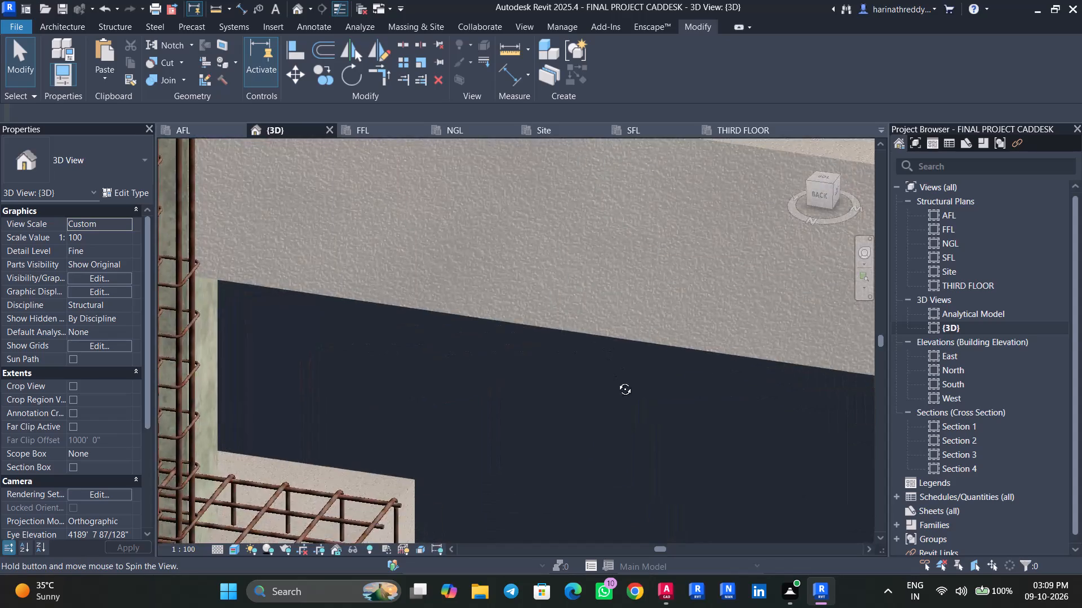
{"action": "middle_click_drag", "start_coordinate": [617, 381], "coordinate": [620, 414], "text": "shift"}
{"action": "middle_click_drag", "start_coordinate": [570, 357], "coordinate": [751, 219]}
{"action": "middle_click_drag", "start_coordinate": [611, 291], "coordinate": [766, 179]}
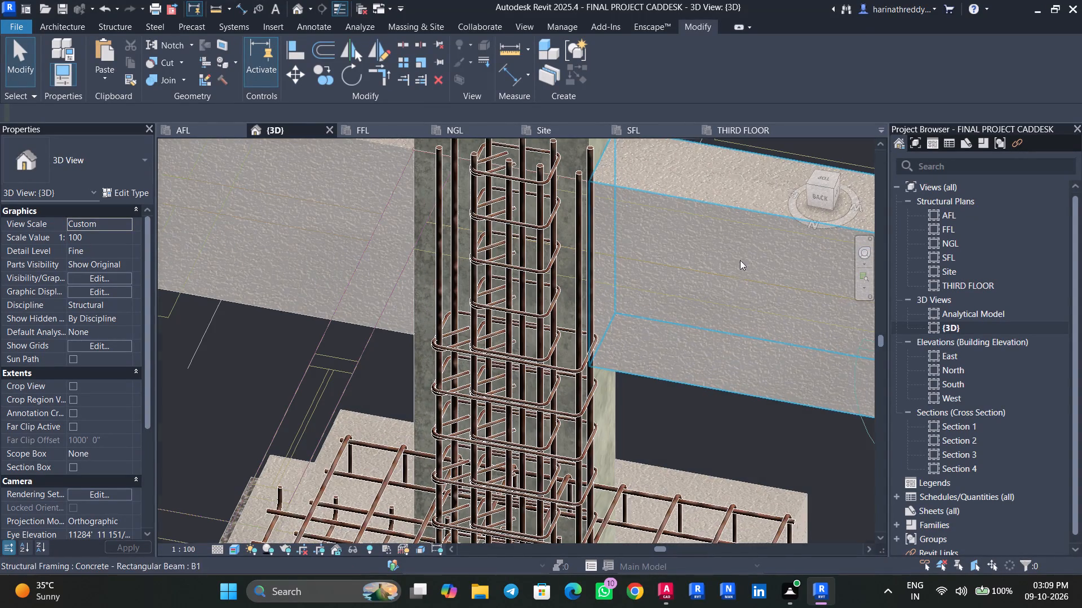
{"action": "type", "text": "AL"}
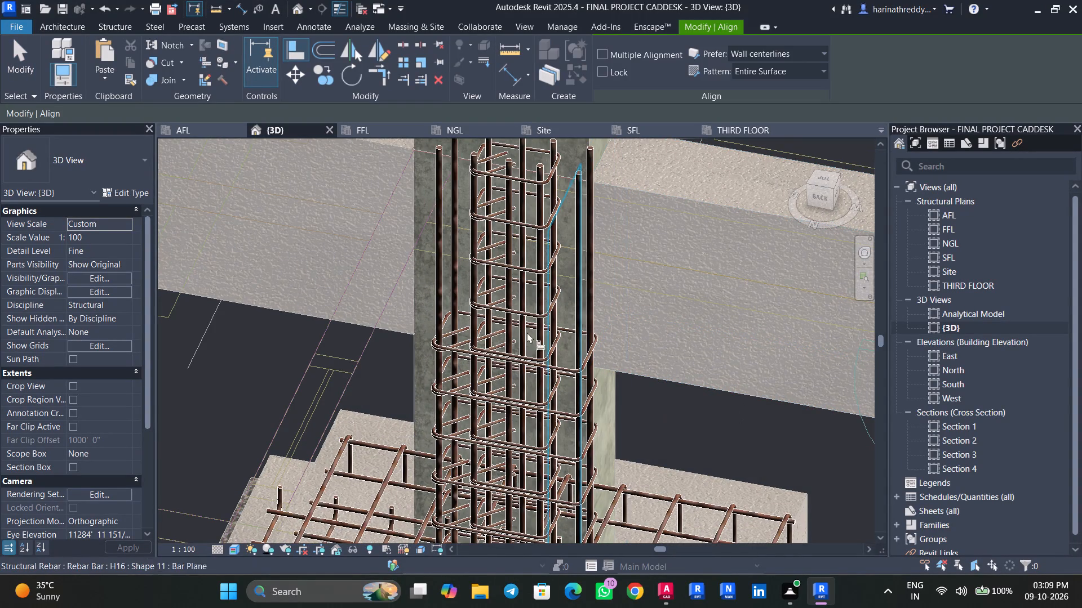
{"action": "left_click", "coordinate": [459, 351]}
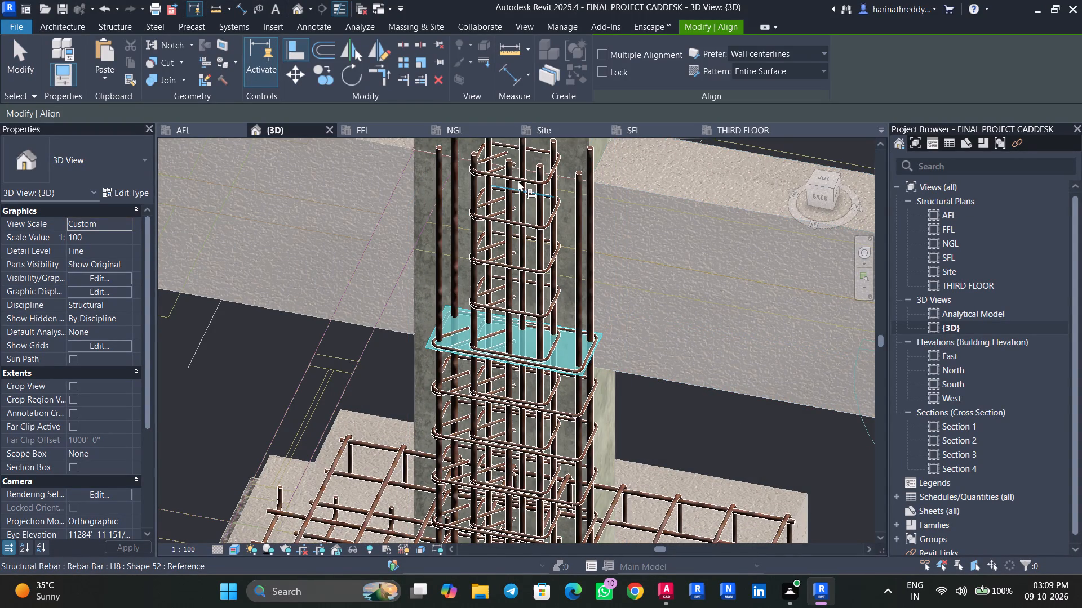
{"action": "left_click", "coordinate": [521, 169]}
{"action": "key", "text": "Escape"}
{"action": "key", "text": "Escape"}
{"action": "key", "text": "Escape"}
Shorten the outer H8 tie set on the next back-side column to 7 ties so it stops below the beam.
{"action": "scroll", "coordinate": [622, 292], "scroll_direction": "down", "scroll_amount": 4}
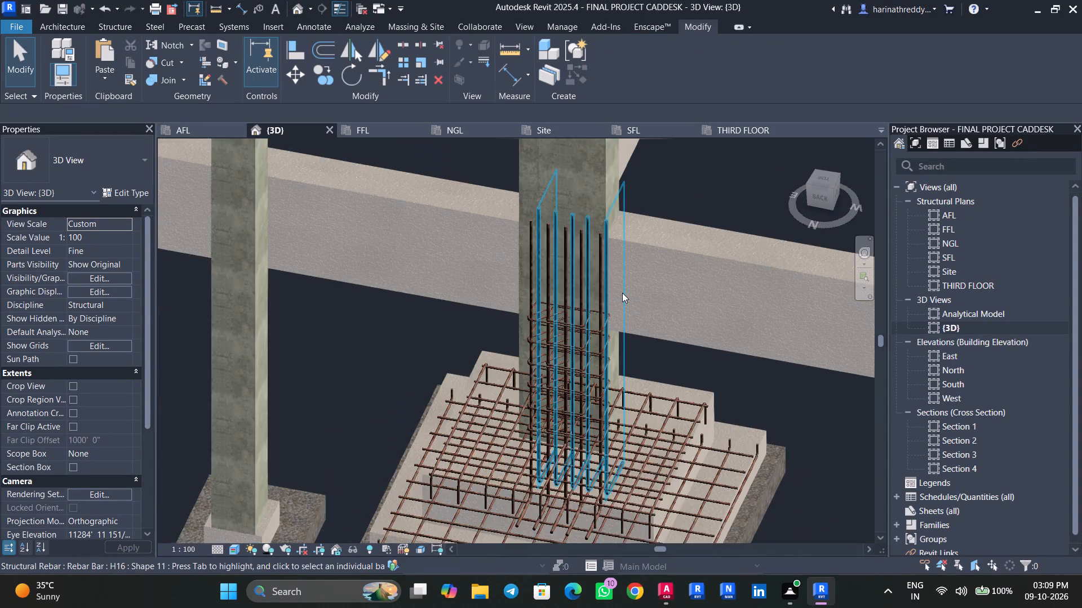
{"action": "scroll", "coordinate": [622, 293], "scroll_direction": "down", "scroll_amount": 11}
{"action": "middle_click_drag", "start_coordinate": [571, 410], "coordinate": [648, 360], "text": "shift"}
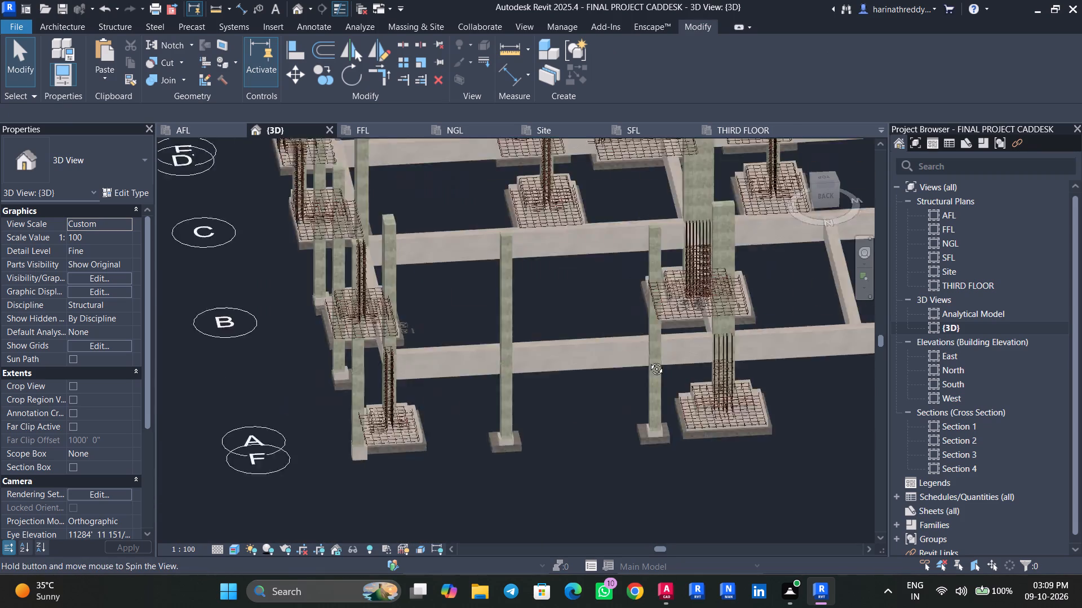
{"action": "middle_click_drag", "start_coordinate": [648, 360], "coordinate": [662, 357], "text": "shift"}
{"action": "scroll", "coordinate": [537, 437], "scroll_direction": "up", "scroll_amount": 11}
{"action": "middle_click_drag", "start_coordinate": [638, 449], "coordinate": [665, 432], "text": "shift"}
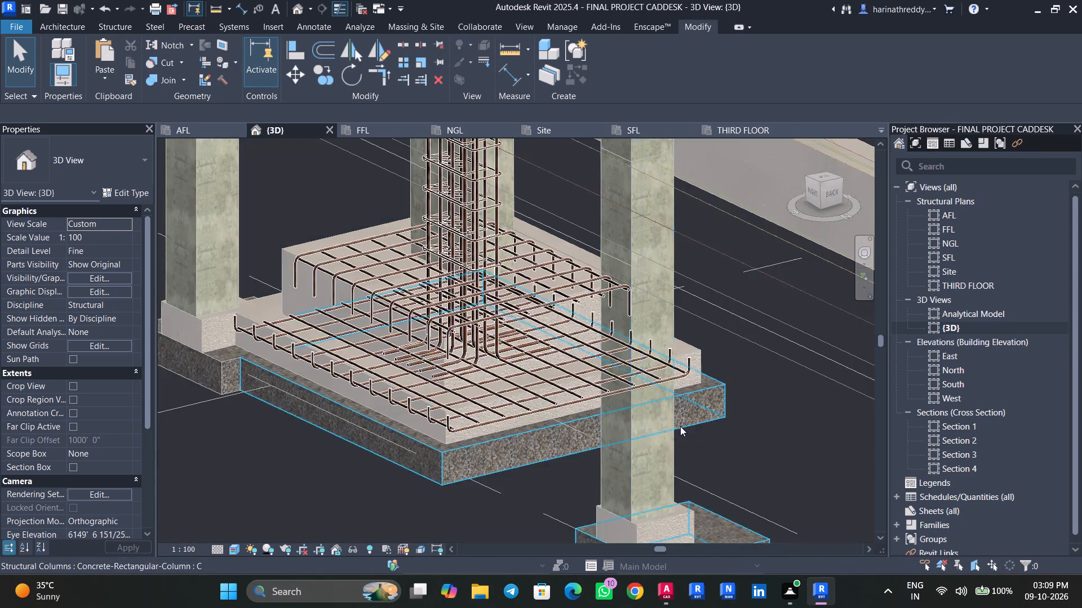
{"action": "middle_click_drag", "start_coordinate": [680, 426], "coordinate": [535, 420]}
{"action": "scroll", "coordinate": [554, 403], "scroll_direction": "down", "scroll_amount": 3}
{"action": "middle_click_drag", "start_coordinate": [631, 397], "coordinate": [613, 409], "text": "shift"}
{"action": "scroll", "coordinate": [629, 403], "scroll_direction": "down", "scroll_amount": 1}
{"action": "middle_click_drag", "start_coordinate": [629, 403], "coordinate": [673, 367]}
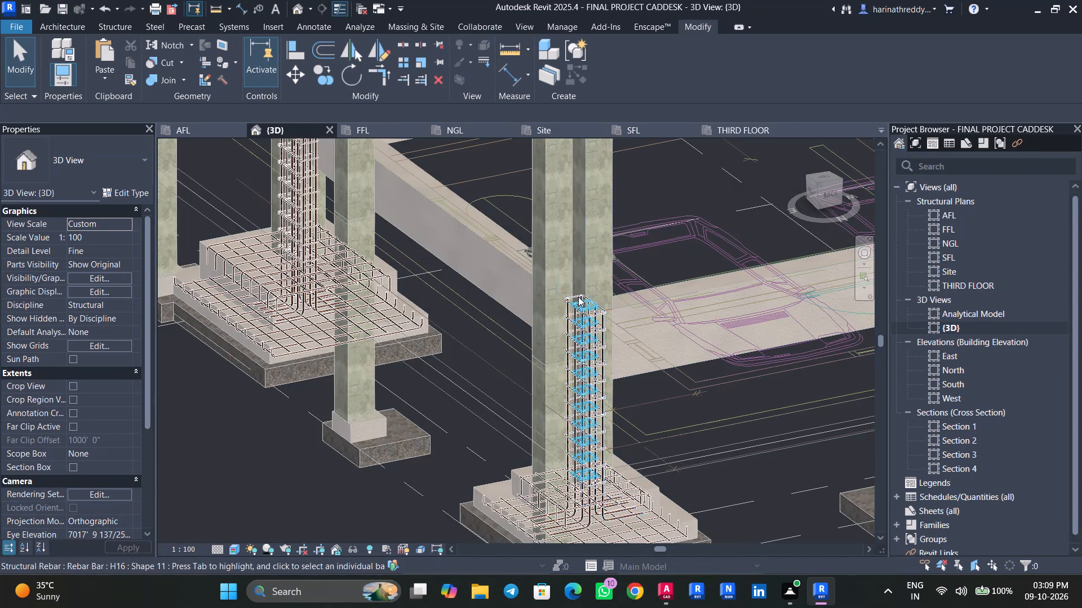
{"action": "scroll", "coordinate": [562, 300], "scroll_direction": "up", "scroll_amount": 5}
{"action": "left_click", "coordinate": [562, 300]}
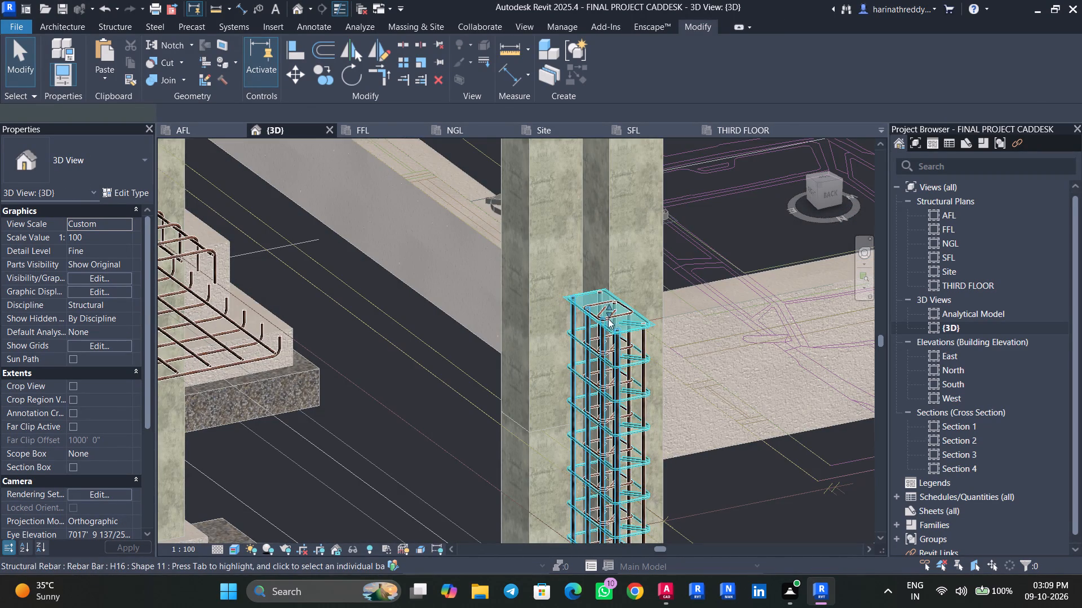
{"action": "left_click_drag", "start_coordinate": [609, 313], "coordinate": [617, 462]}
{"action": "middle_click_drag", "start_coordinate": [726, 463], "coordinate": [693, 421], "text": "shift"}
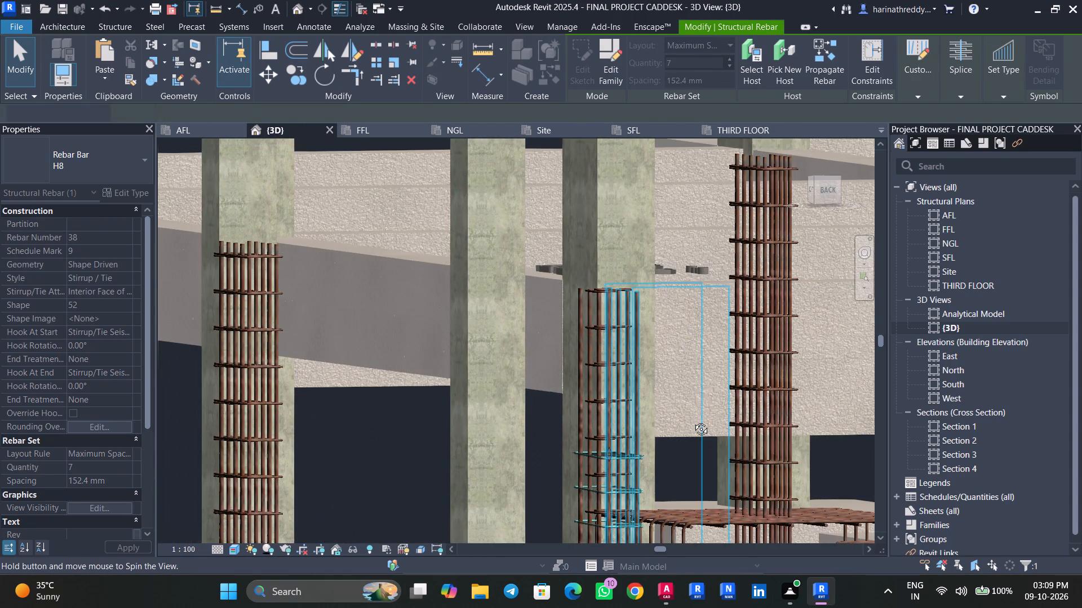
{"action": "middle_click_drag", "start_coordinate": [693, 421], "coordinate": [709, 442], "text": "shift"}
{"action": "key", "text": "Escape"}
Align the top of that column's inner H8 tie set with the top tie of its outer set.
{"action": "middle_click_drag", "start_coordinate": [725, 473], "coordinate": [947, 512], "text": "shift"}
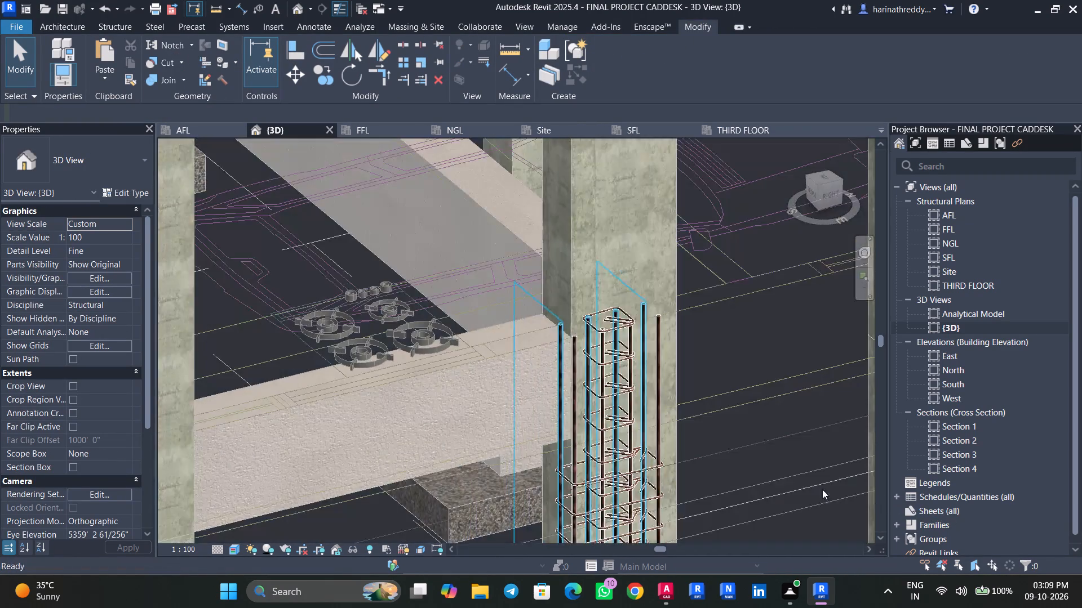
{"action": "scroll", "coordinate": [744, 453], "scroll_direction": "up", "scroll_amount": 3}
{"action": "type", "text": "AL"}
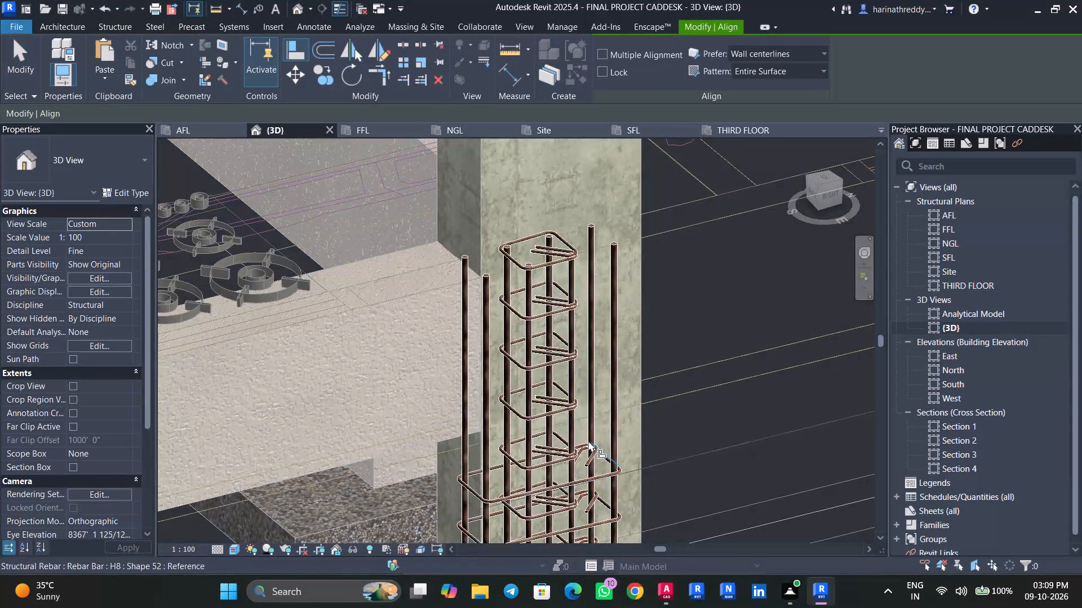
{"action": "scroll", "coordinate": [473, 490], "scroll_direction": "up", "scroll_amount": 5}
{"action": "left_click", "coordinate": [473, 489]}
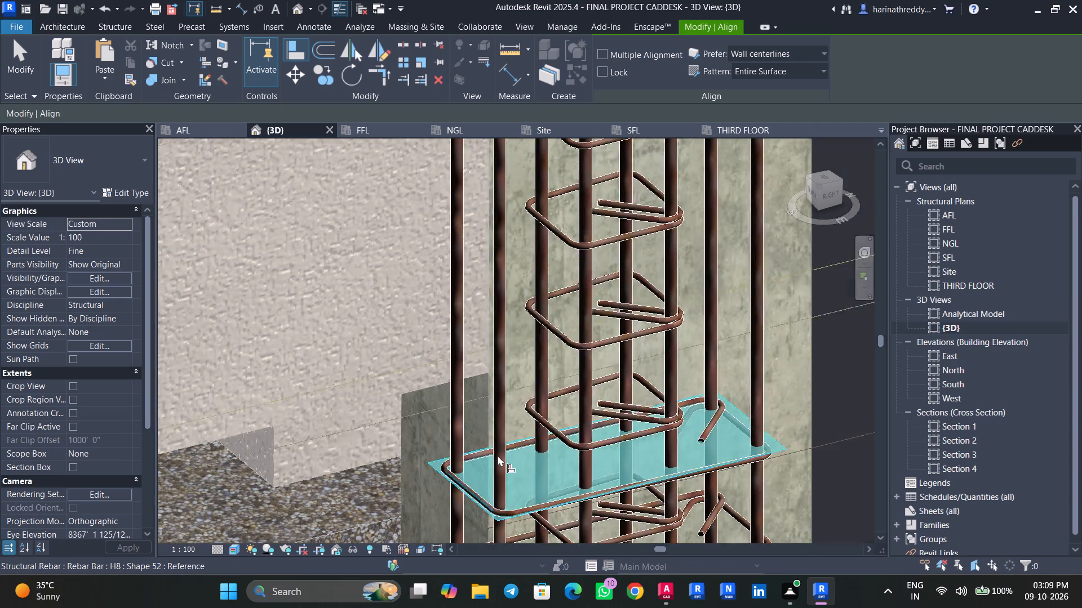
{"action": "scroll", "coordinate": [498, 455], "scroll_direction": "down", "scroll_amount": 6}
{"action": "left_click", "coordinate": [531, 278]}
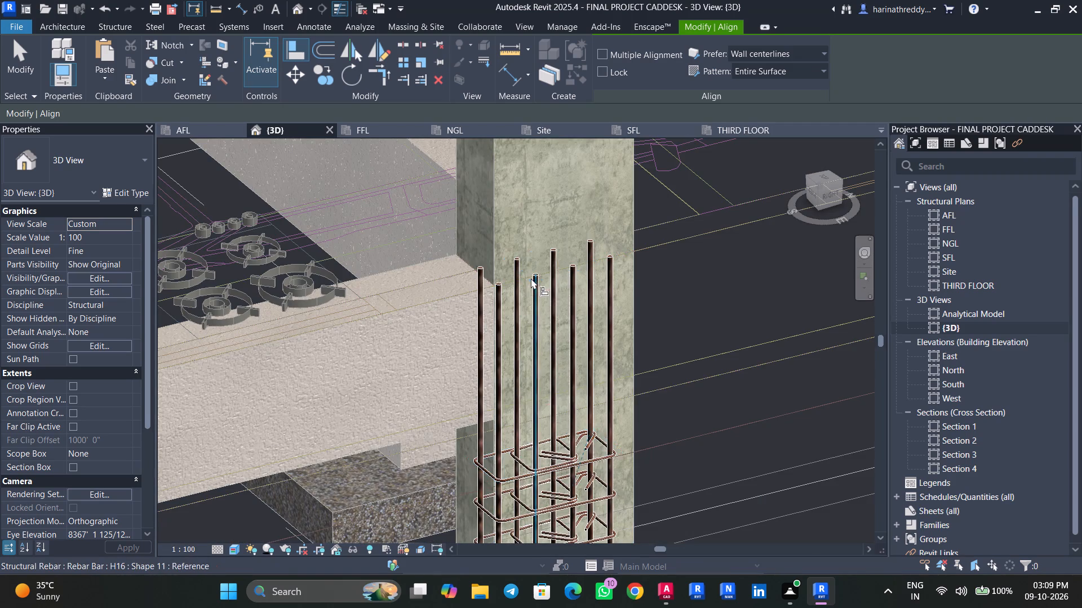
{"action": "key", "text": "Escape"}
{"action": "key", "text": "Escape"}
Save the project.
{"action": "middle_click_drag", "start_coordinate": [731, 432], "coordinate": [714, 451], "text": "shift"}
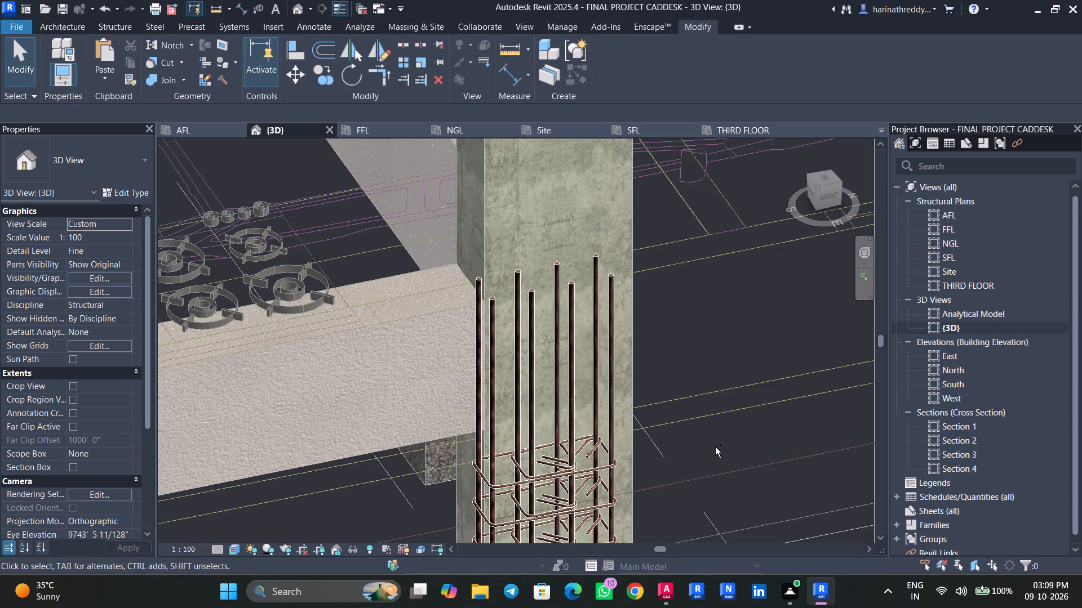
{"action": "key", "text": "ctrl+s"}
Shorten the outer H8 tie set on the neighbouring column along the same beam to 6 ties, ending just below the beam.
{"action": "scroll", "coordinate": [730, 402], "scroll_direction": "down", "scroll_amount": 5}
{"action": "middle_click_drag", "start_coordinate": [730, 408], "coordinate": [774, 331]}
{"action": "scroll", "coordinate": [789, 353], "scroll_direction": "down", "scroll_amount": 10}
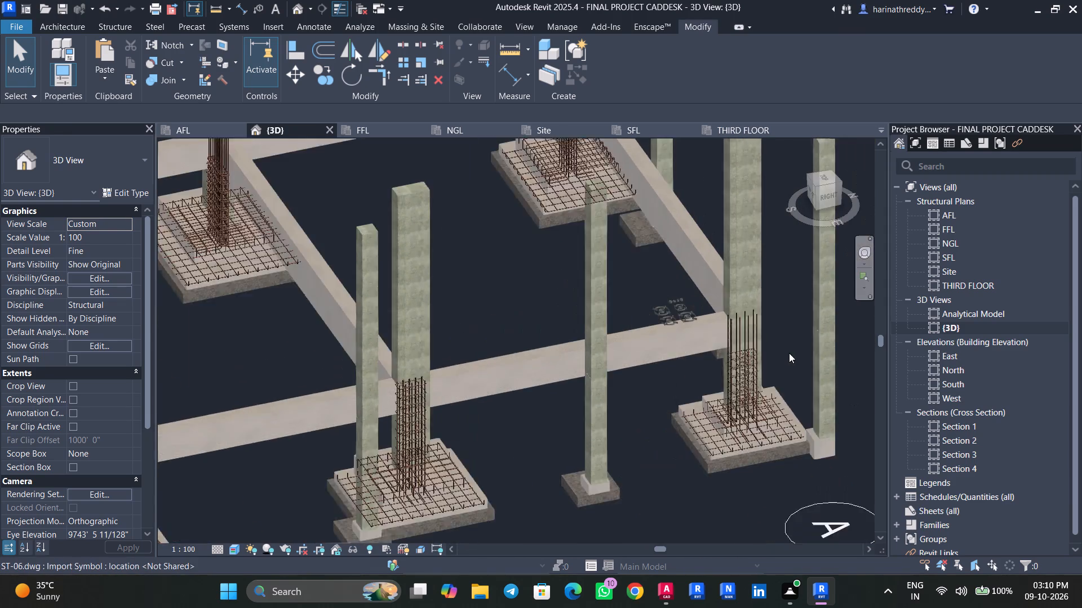
{"action": "scroll", "coordinate": [558, 385], "scroll_direction": "up", "scroll_amount": 14}
{"action": "middle_click_drag", "start_coordinate": [635, 412], "coordinate": [698, 382]}
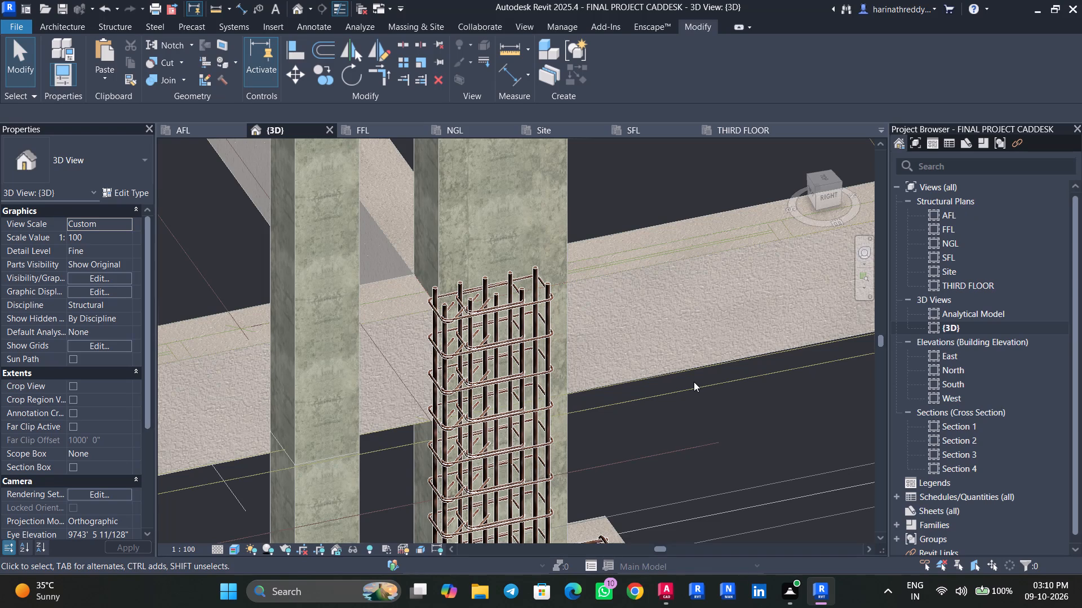
{"action": "left_click", "coordinate": [431, 312]}
{"action": "left_click_drag", "start_coordinate": [490, 303], "coordinate": [500, 438]}
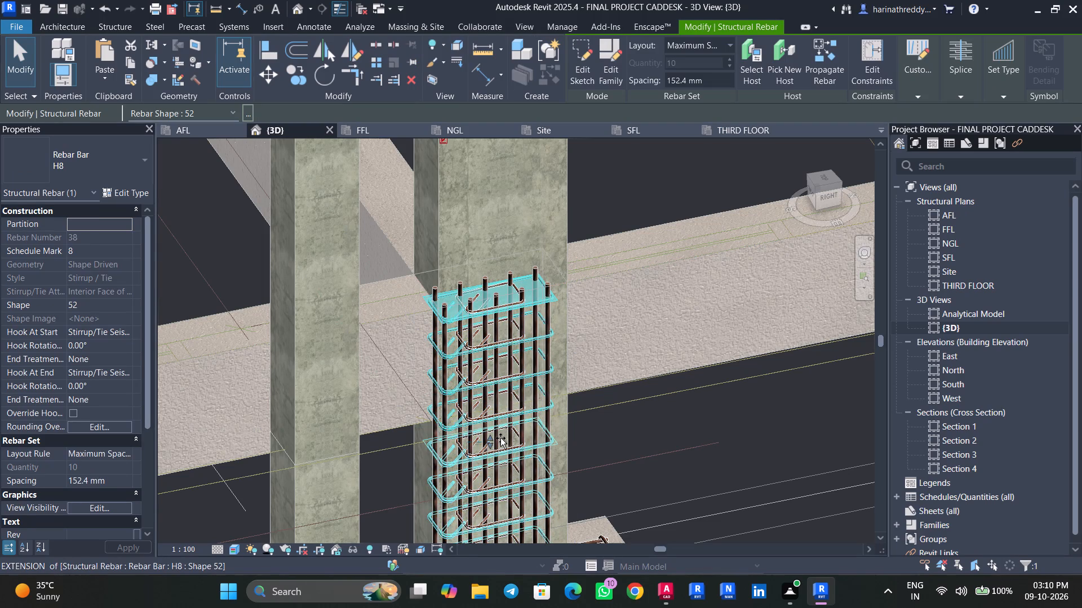
{"action": "left_click_drag", "start_coordinate": [500, 438], "coordinate": [500, 437]}
{"action": "middle_click_drag", "start_coordinate": [648, 454], "coordinate": [609, 322], "text": "shift"}
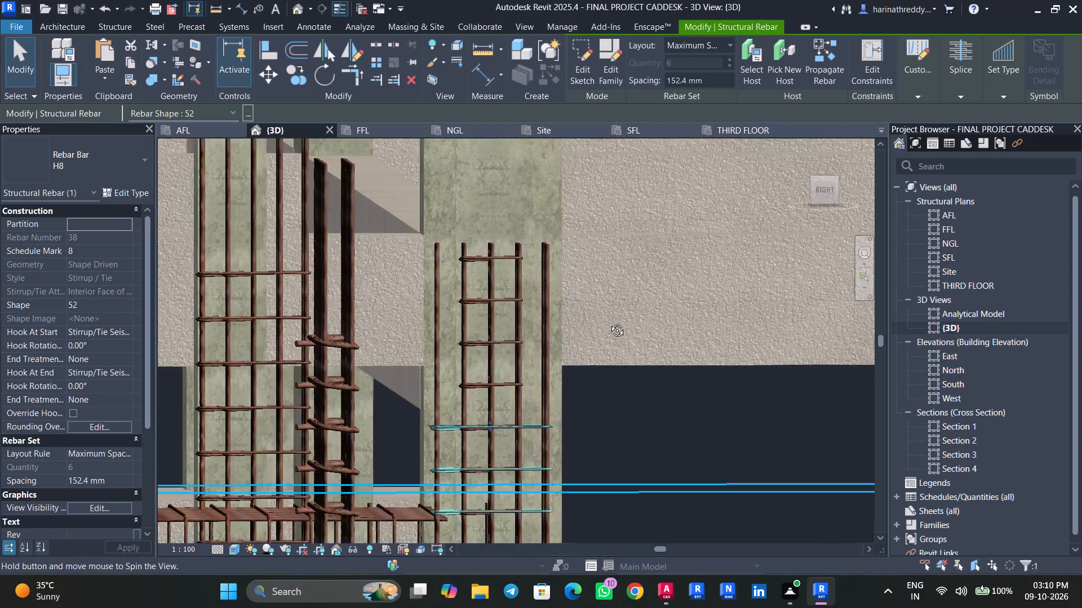
{"action": "middle_click_drag", "start_coordinate": [609, 322], "coordinate": [638, 383], "text": "shift"}
{"action": "scroll", "coordinate": [495, 421], "scroll_direction": "up", "scroll_amount": 2}
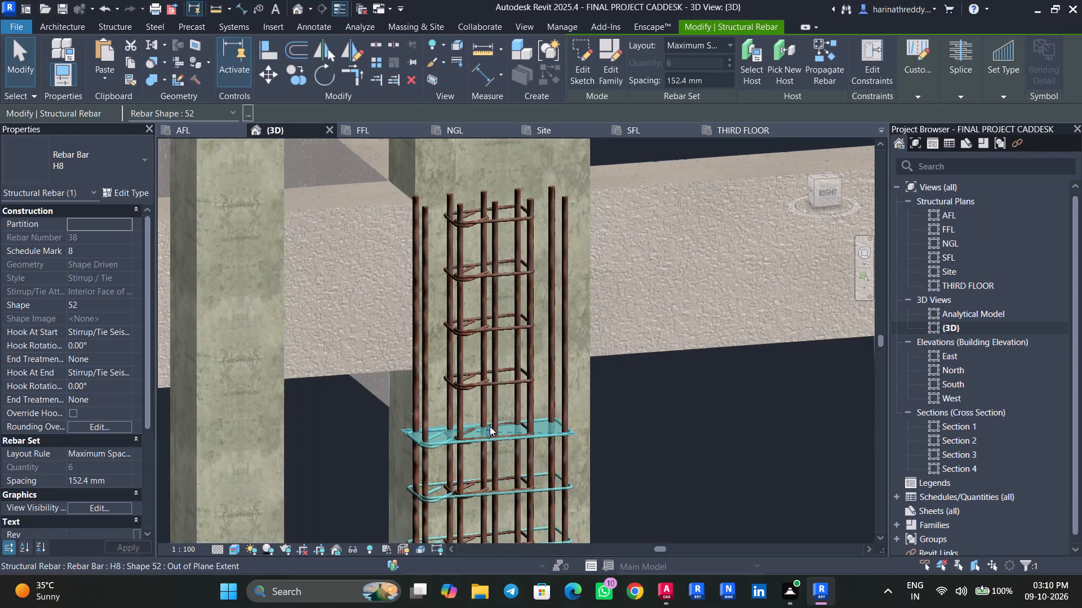
{"action": "left_click_drag", "start_coordinate": [490, 426], "coordinate": [488, 408]}
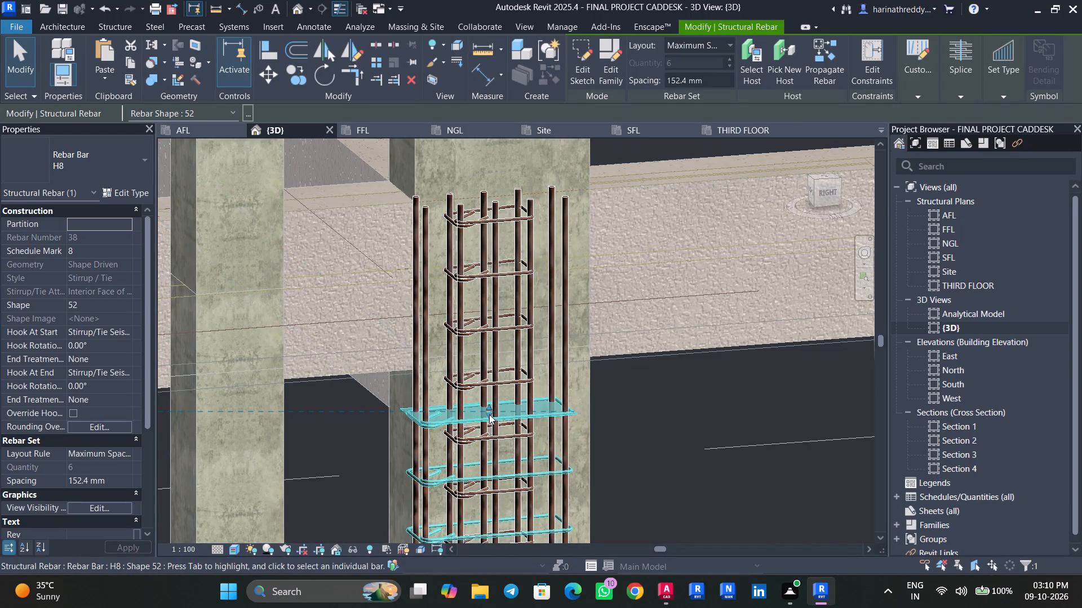
{"action": "left_click_drag", "start_coordinate": [489, 414], "coordinate": [490, 430]}
{"action": "key", "text": "Escape"}
{"action": "key", "text": "Escape"}
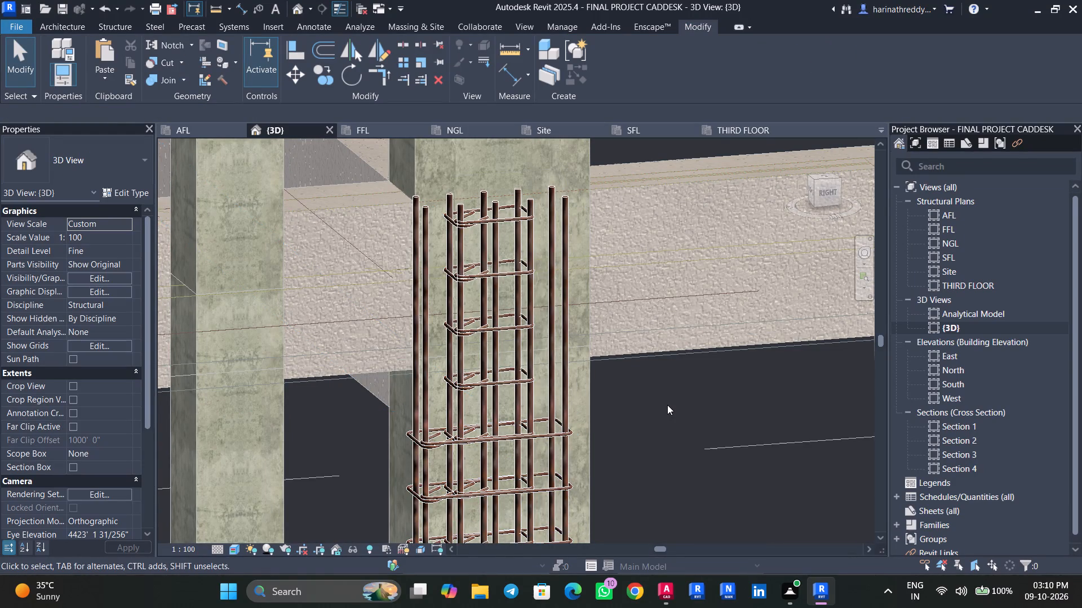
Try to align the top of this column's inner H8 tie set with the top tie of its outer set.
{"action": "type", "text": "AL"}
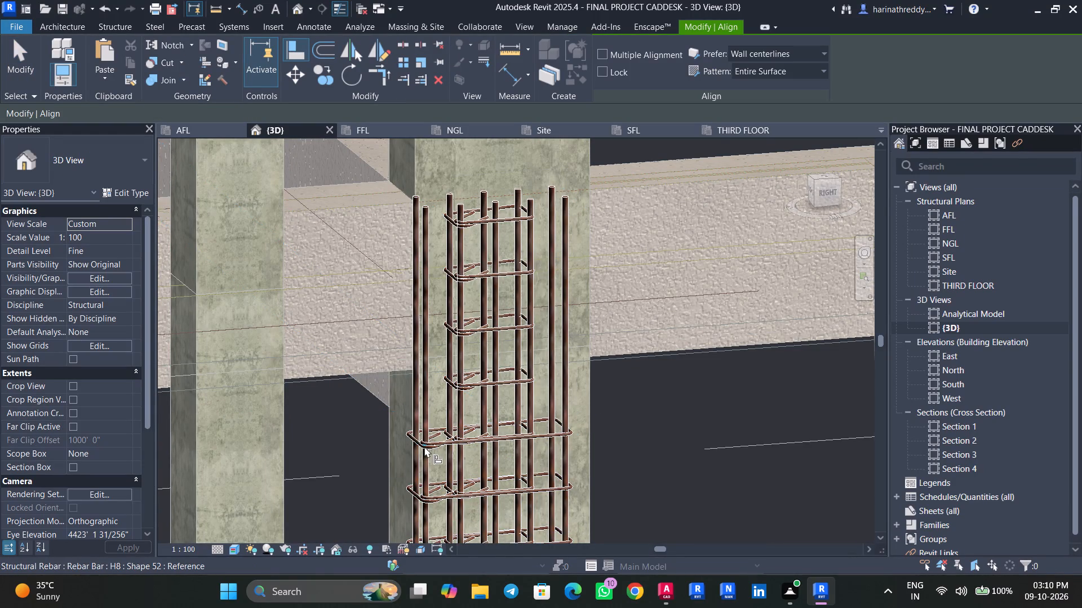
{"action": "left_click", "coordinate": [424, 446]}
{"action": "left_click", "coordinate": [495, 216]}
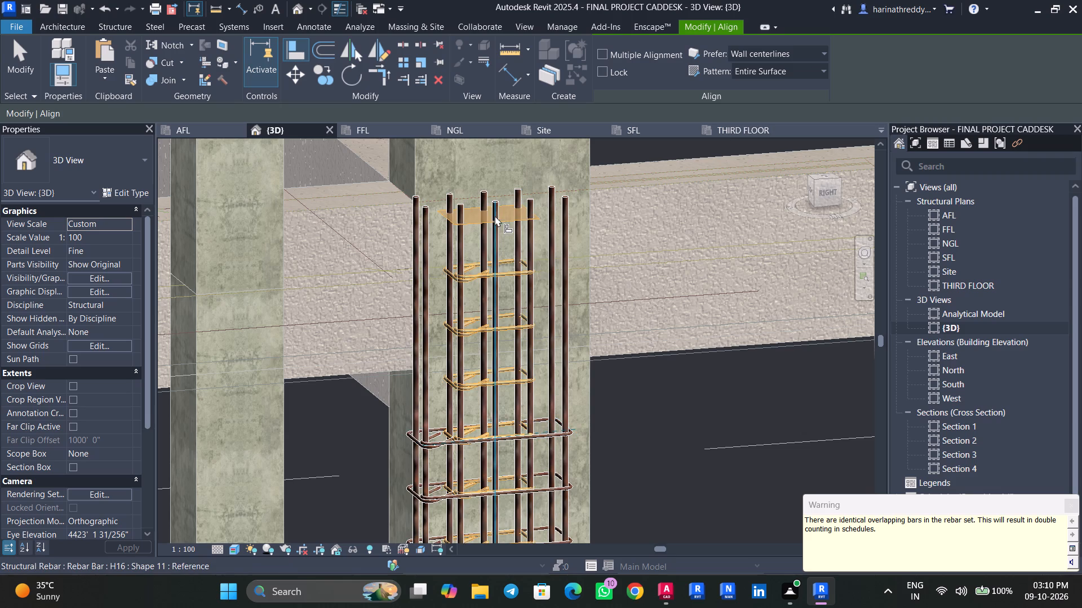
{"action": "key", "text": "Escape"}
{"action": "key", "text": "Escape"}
Shorten this column's inner H8 tie set from the top to 6 ties, down to the outer set's top tie.
{"action": "scroll", "coordinate": [469, 414], "scroll_direction": "up", "scroll_amount": 3}
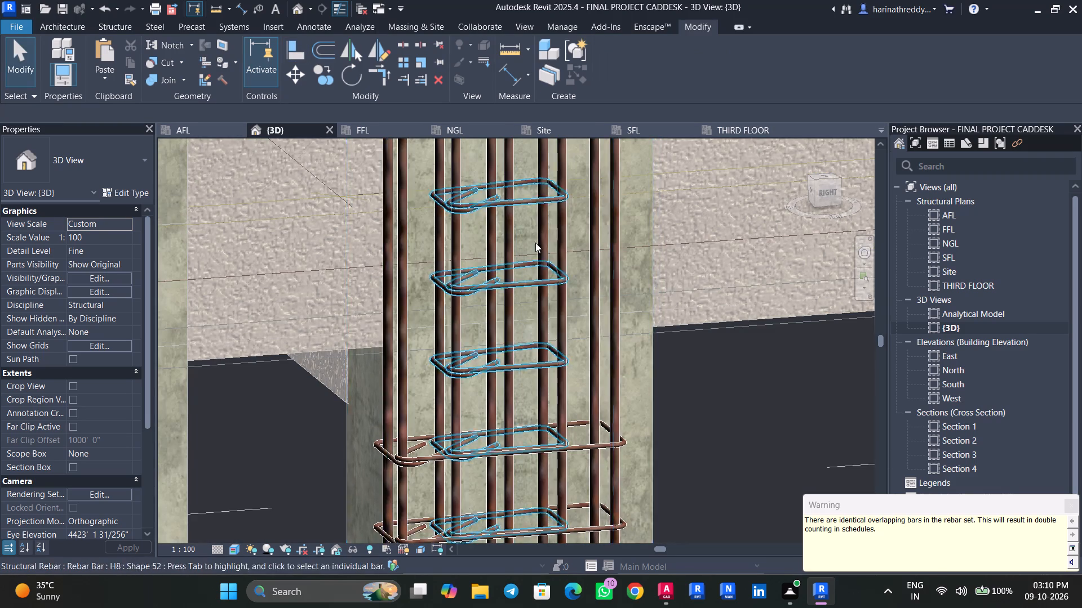
{"action": "left_click", "coordinate": [517, 213]}
{"action": "left_click", "coordinate": [523, 203]}
{"action": "key", "text": "Escape"}
{"action": "left_click", "coordinate": [529, 204]}
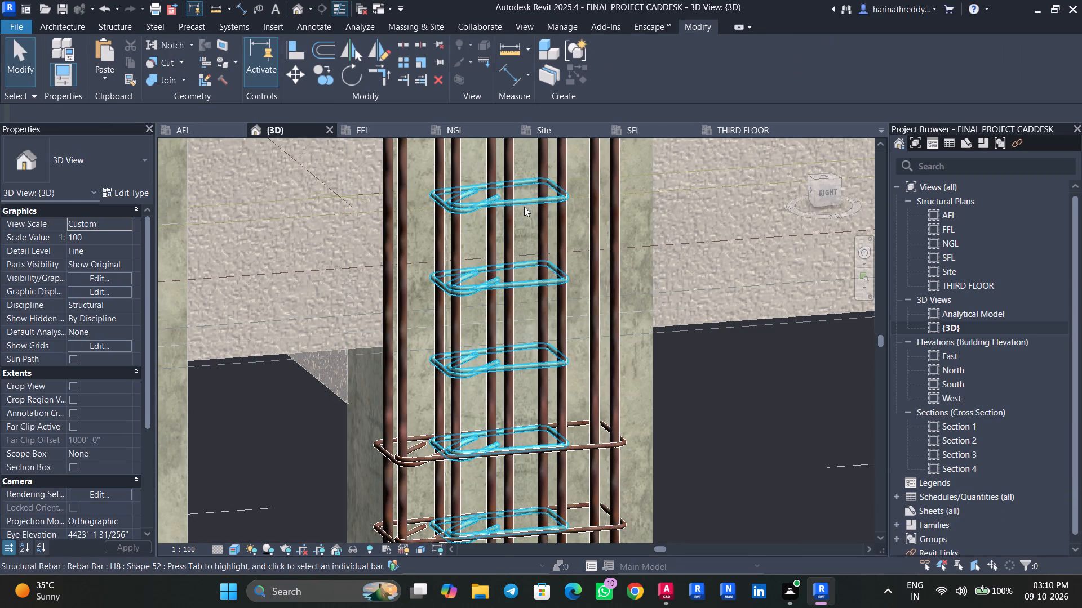
{"action": "scroll", "coordinate": [524, 207], "scroll_direction": "down", "scroll_amount": 6}
{"action": "middle_click_drag", "start_coordinate": [517, 212], "coordinate": [521, 230]}
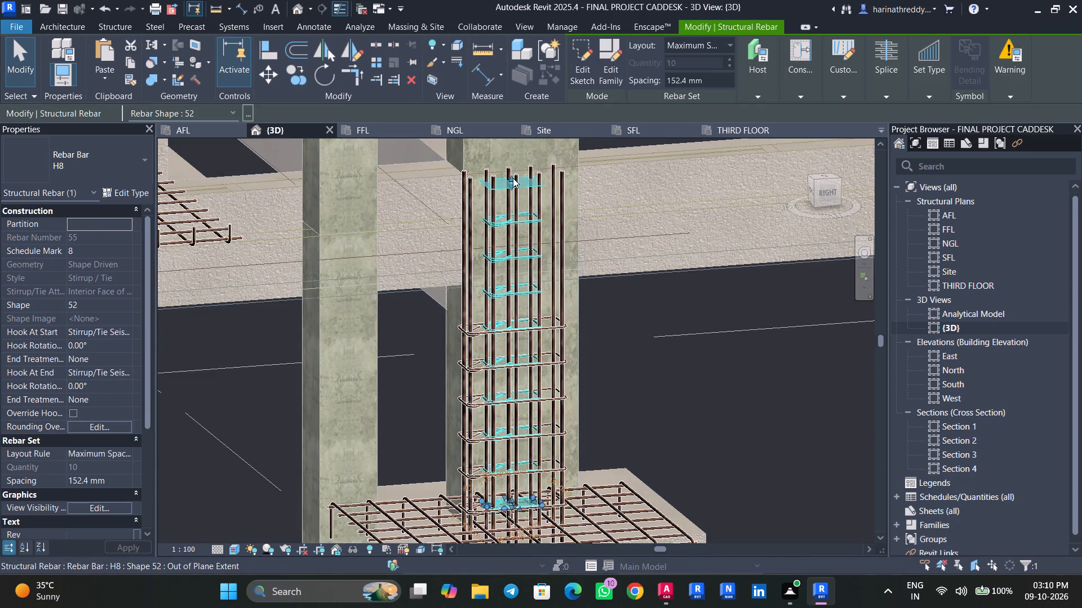
{"action": "left_click_drag", "start_coordinate": [510, 181], "coordinate": [513, 327]}
{"action": "scroll", "coordinate": [513, 327], "scroll_direction": "up", "scroll_amount": 4}
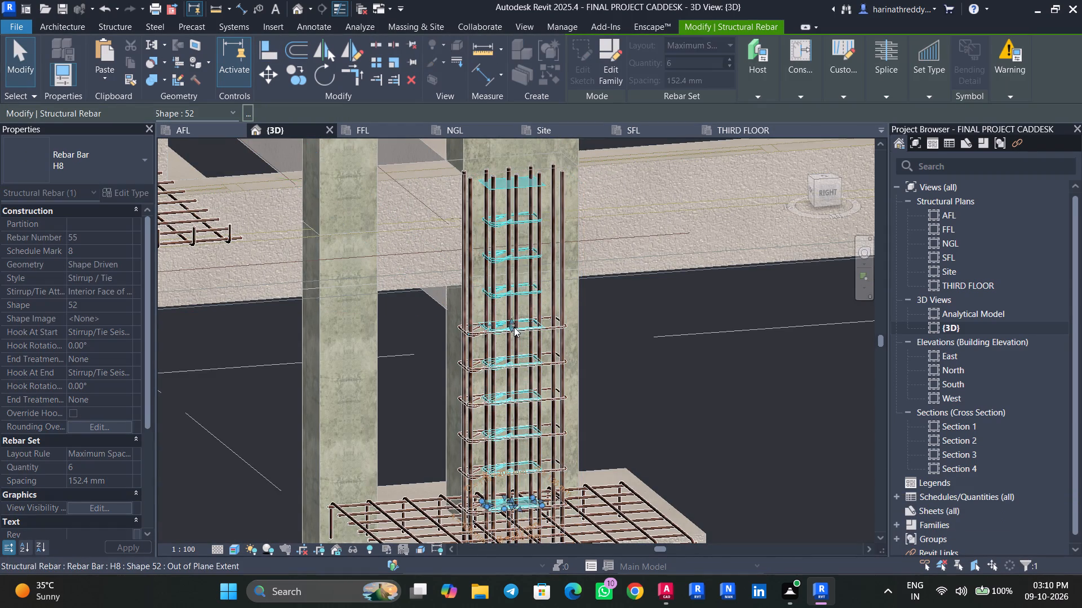
{"action": "scroll", "coordinate": [514, 327], "scroll_direction": "down", "scroll_amount": 1}
{"action": "scroll", "coordinate": [514, 326], "scroll_direction": "up", "scroll_amount": 5}
{"action": "key", "text": "Escape"}
{"action": "key", "text": "Escape"}
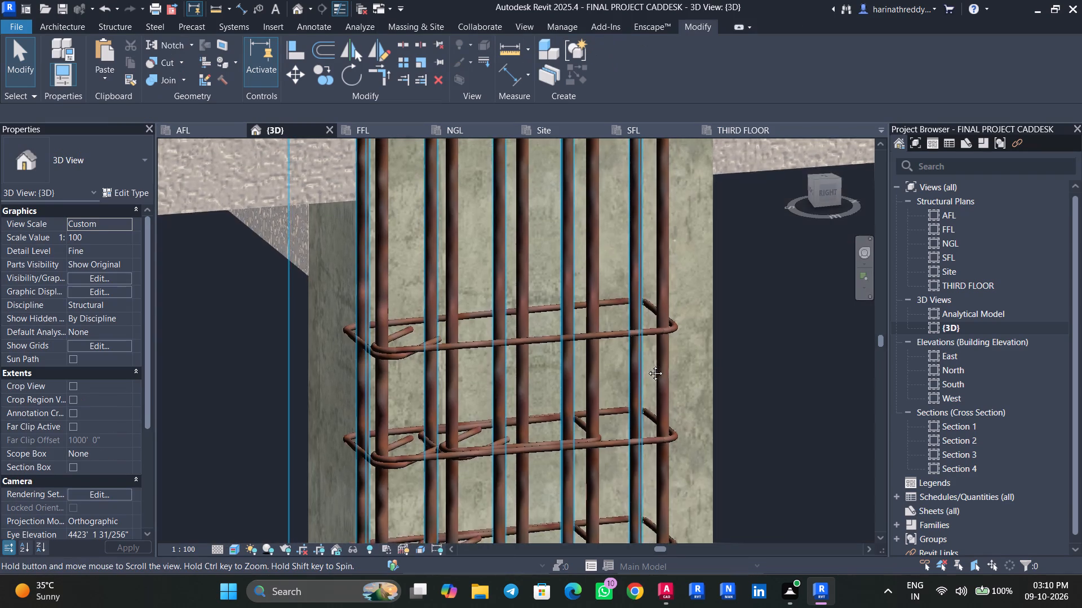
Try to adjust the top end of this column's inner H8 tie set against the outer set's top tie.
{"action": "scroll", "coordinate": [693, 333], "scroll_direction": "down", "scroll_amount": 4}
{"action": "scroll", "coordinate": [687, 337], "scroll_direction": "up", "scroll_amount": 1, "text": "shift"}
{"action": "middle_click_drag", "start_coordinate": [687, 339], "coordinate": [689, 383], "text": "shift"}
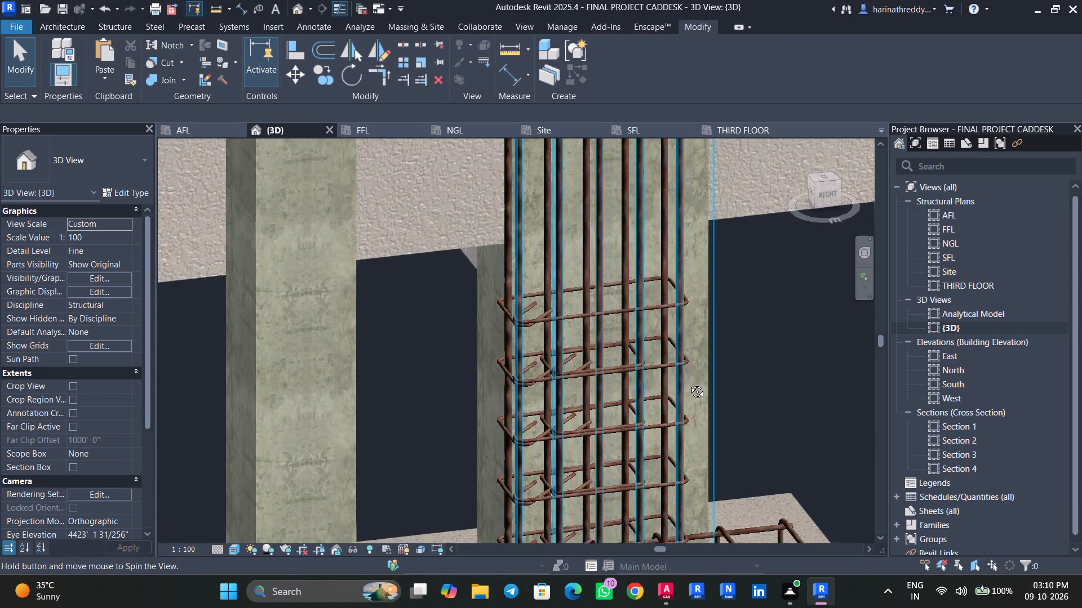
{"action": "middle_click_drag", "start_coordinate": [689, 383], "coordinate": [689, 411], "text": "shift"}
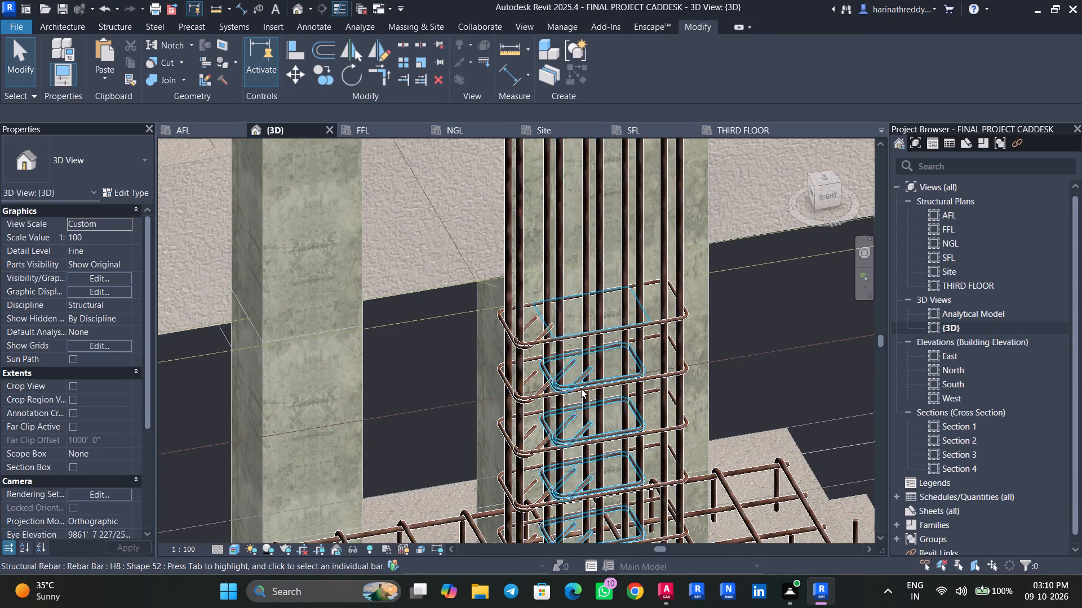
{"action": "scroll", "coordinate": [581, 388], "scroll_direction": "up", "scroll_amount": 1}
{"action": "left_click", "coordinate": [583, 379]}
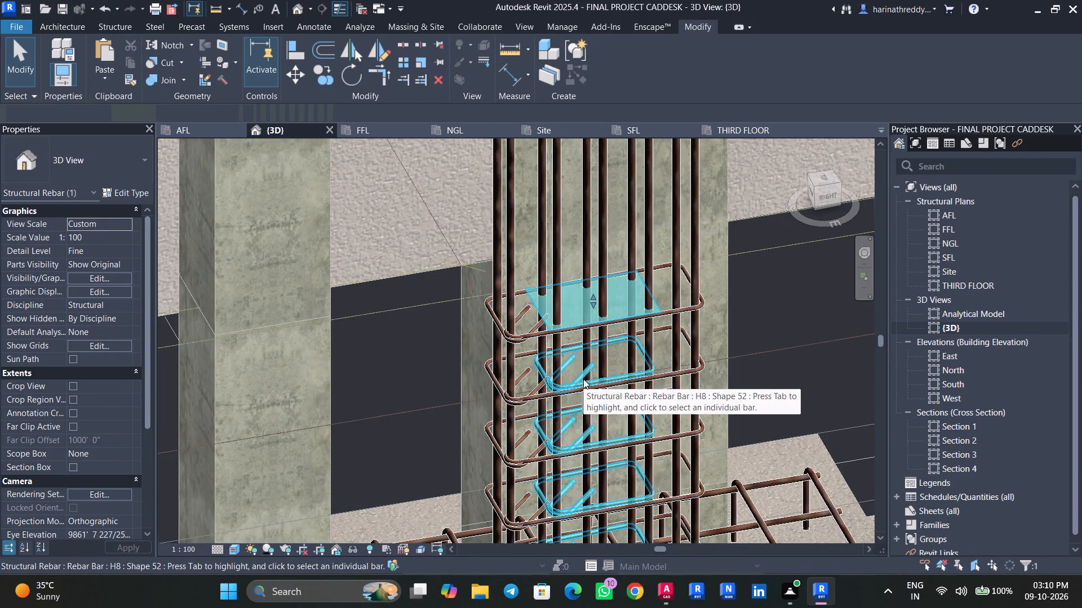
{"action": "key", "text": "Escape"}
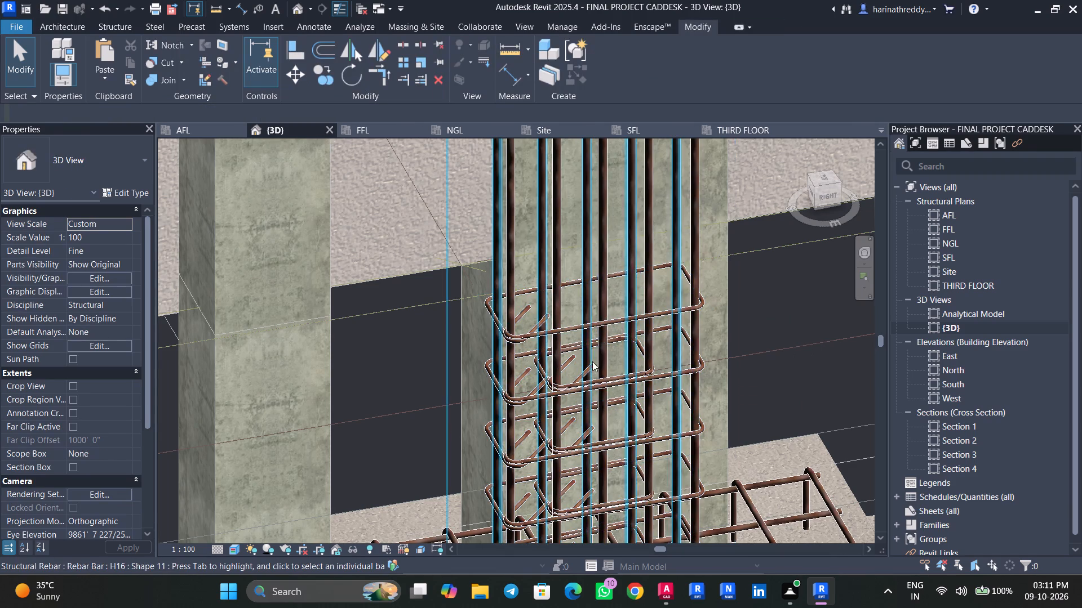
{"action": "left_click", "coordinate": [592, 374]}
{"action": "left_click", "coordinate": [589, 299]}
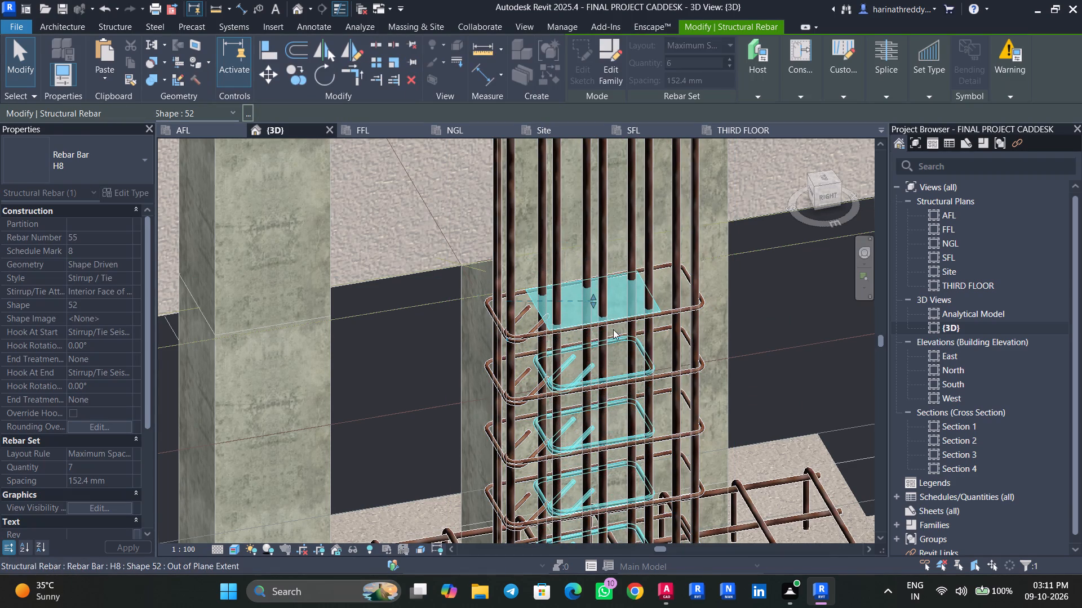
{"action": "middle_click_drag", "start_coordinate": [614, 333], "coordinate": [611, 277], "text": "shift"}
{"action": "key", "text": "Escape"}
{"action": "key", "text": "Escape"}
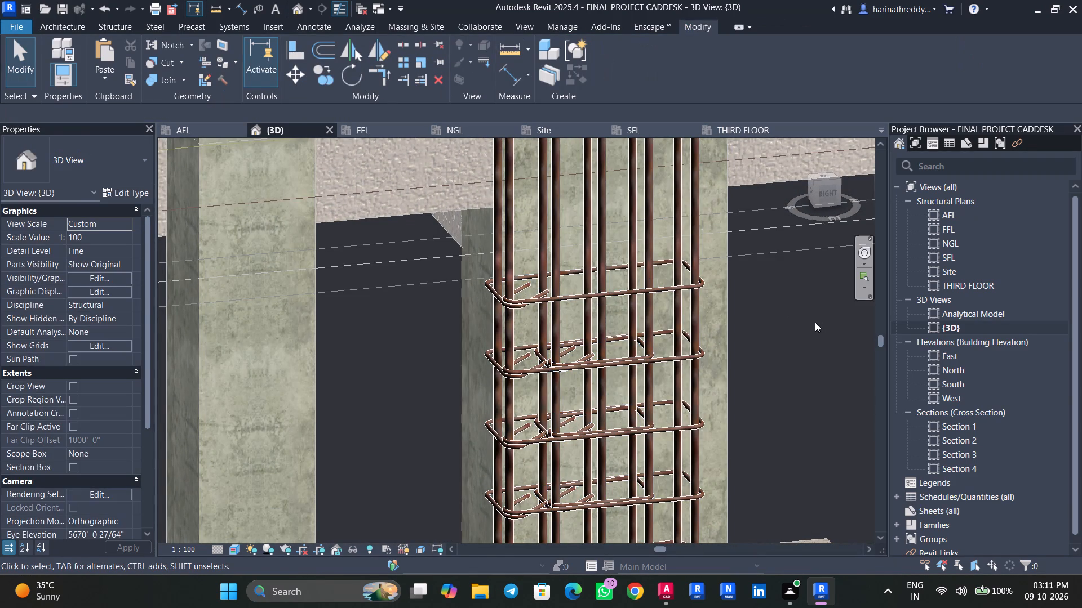
Save the project.
{"action": "key", "text": "ctrl+s"}
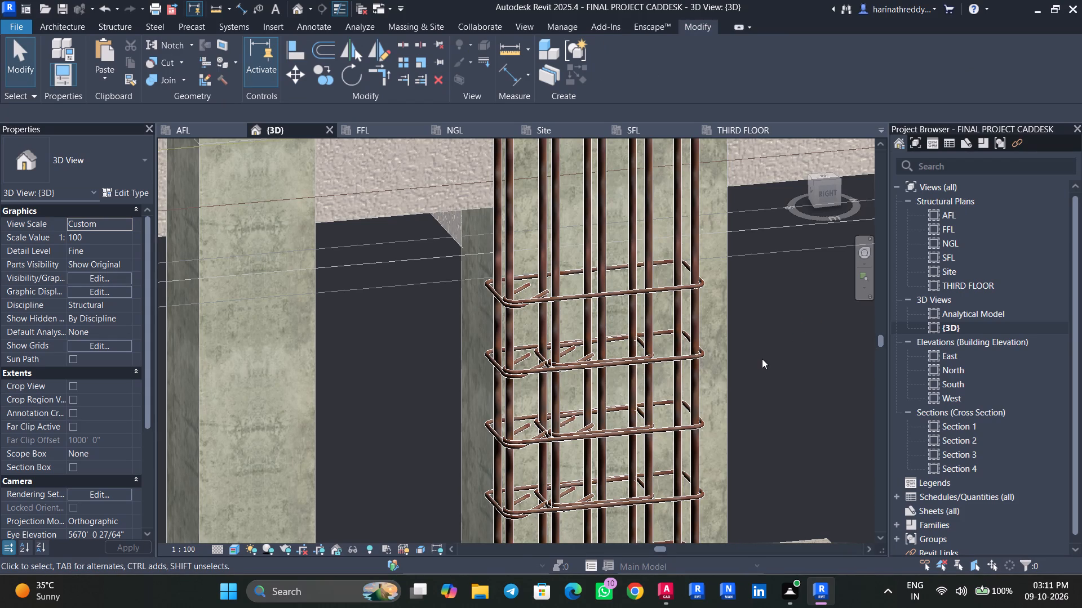
Readjust the top end of this column's inner H8 tie set to 6 ties, level with the outer set's top tie.
{"action": "scroll", "coordinate": [762, 359], "scroll_direction": "up", "scroll_amount": 1}
{"action": "middle_click_drag", "start_coordinate": [762, 359], "coordinate": [813, 397], "text": "shift"}
{"action": "left_click", "coordinate": [568, 370]}
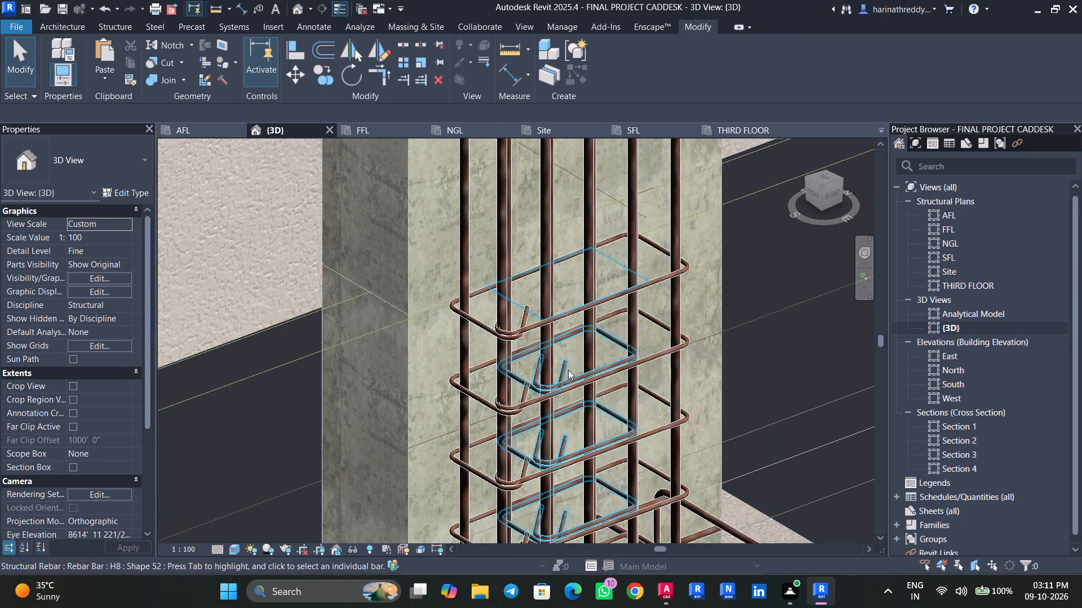
{"action": "left_click_drag", "start_coordinate": [567, 282], "coordinate": [571, 227]}
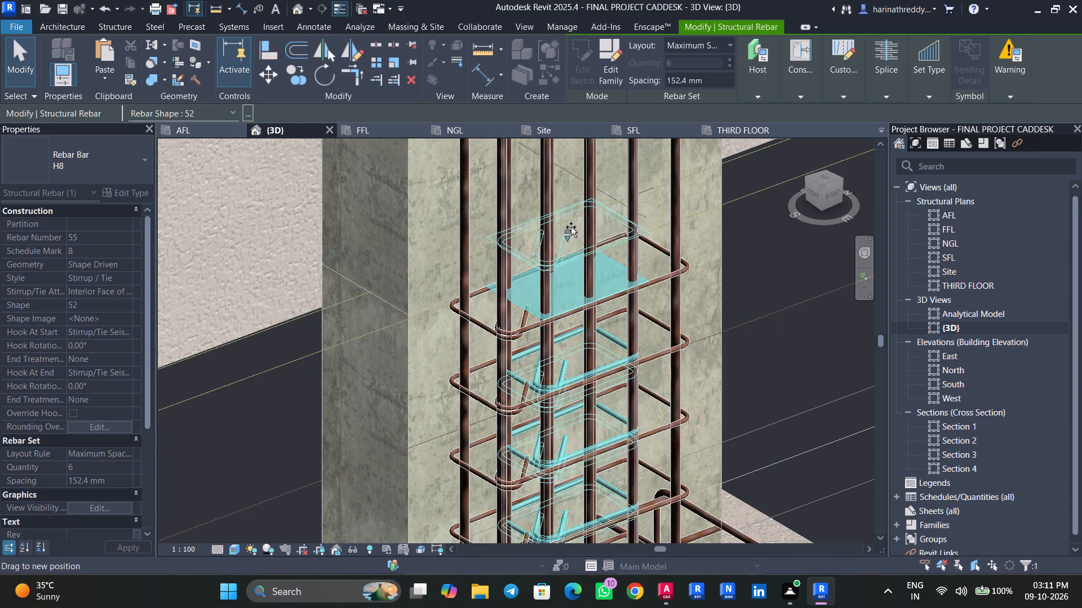
{"action": "left_click_drag", "start_coordinate": [571, 227], "coordinate": [571, 223]}
{"action": "middle_click_drag", "start_coordinate": [662, 327], "coordinate": [610, 289], "text": "shift"}
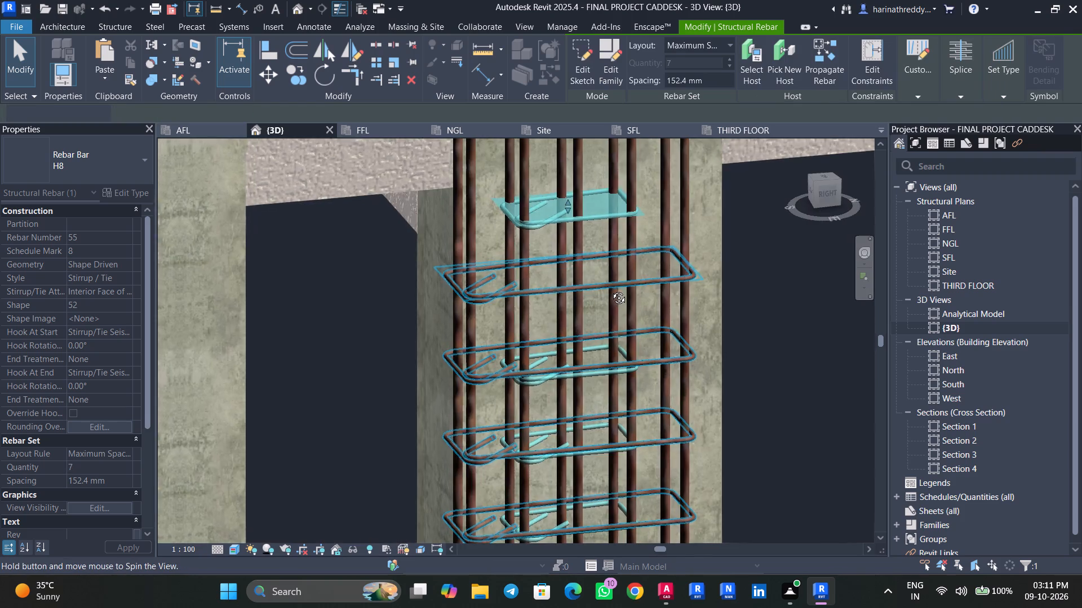
{"action": "middle_click_drag", "start_coordinate": [610, 289], "coordinate": [610, 288], "text": "shift"}
{"action": "left_click_drag", "start_coordinate": [569, 214], "coordinate": [569, 281]}
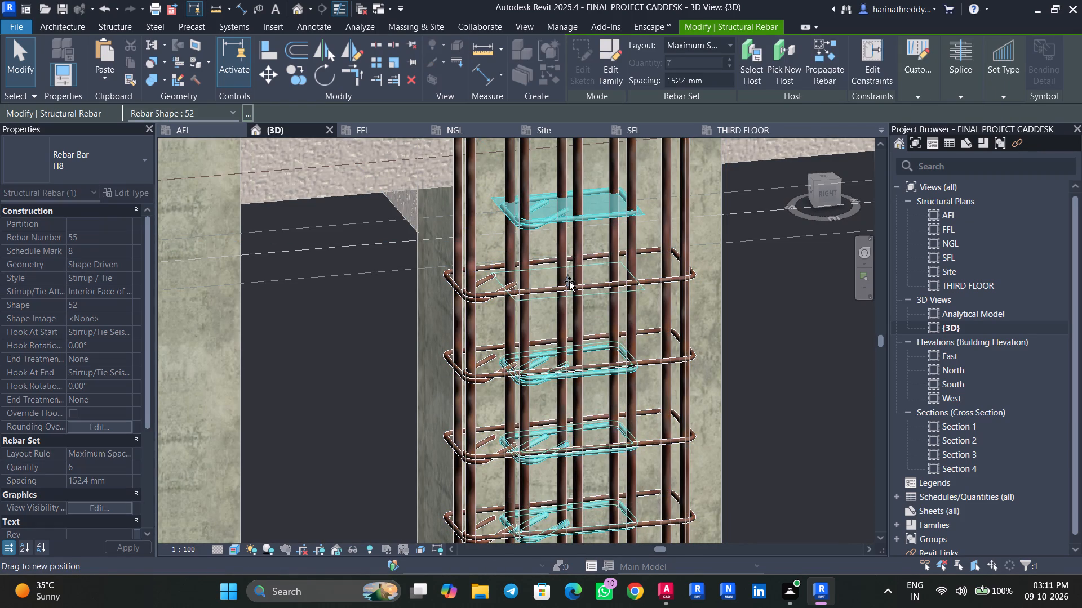
{"action": "left_click_drag", "start_coordinate": [569, 281], "coordinate": [568, 280]}
{"action": "scroll", "coordinate": [568, 280], "scroll_direction": "up", "scroll_amount": 4}
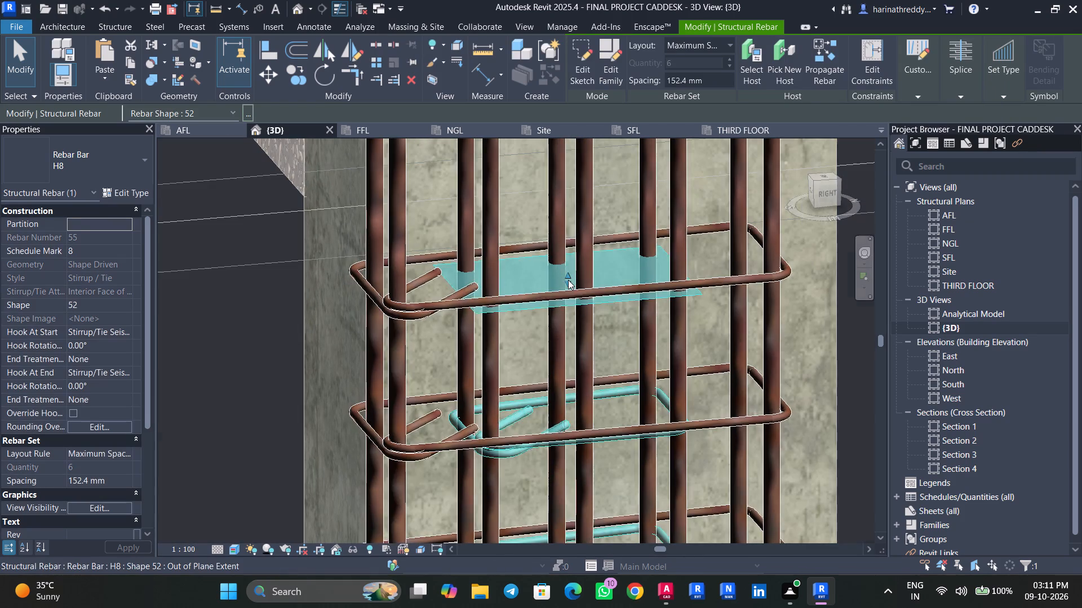
{"action": "key", "text": "Escape"}
{"action": "left_click", "coordinate": [484, 424]}
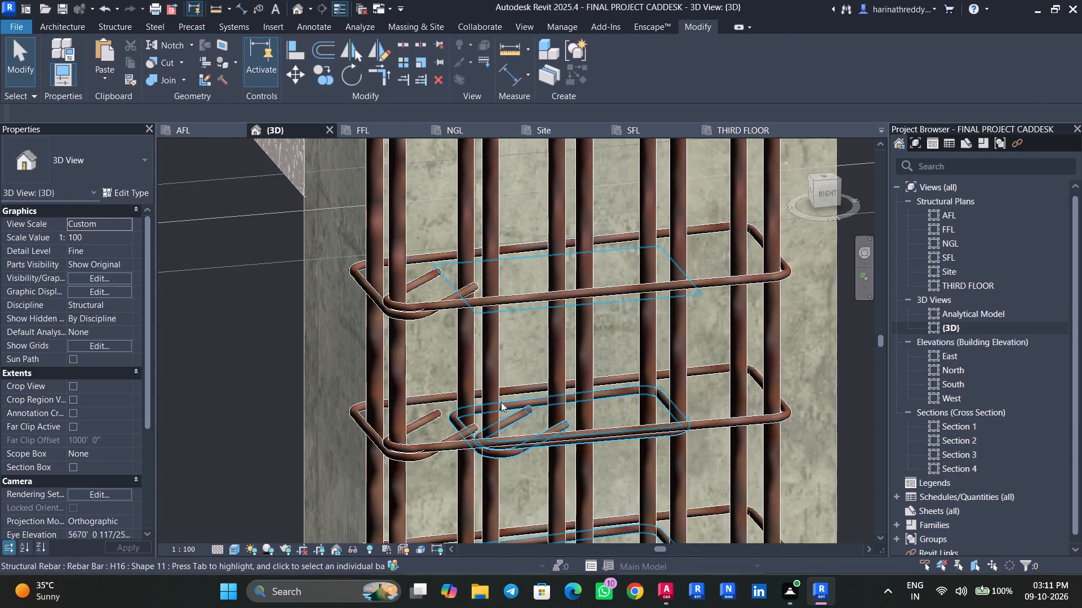
{"action": "left_click_drag", "start_coordinate": [572, 278], "coordinate": [570, 272]}
{"action": "key", "text": "Escape"}
{"action": "key", "text": "Escape"}
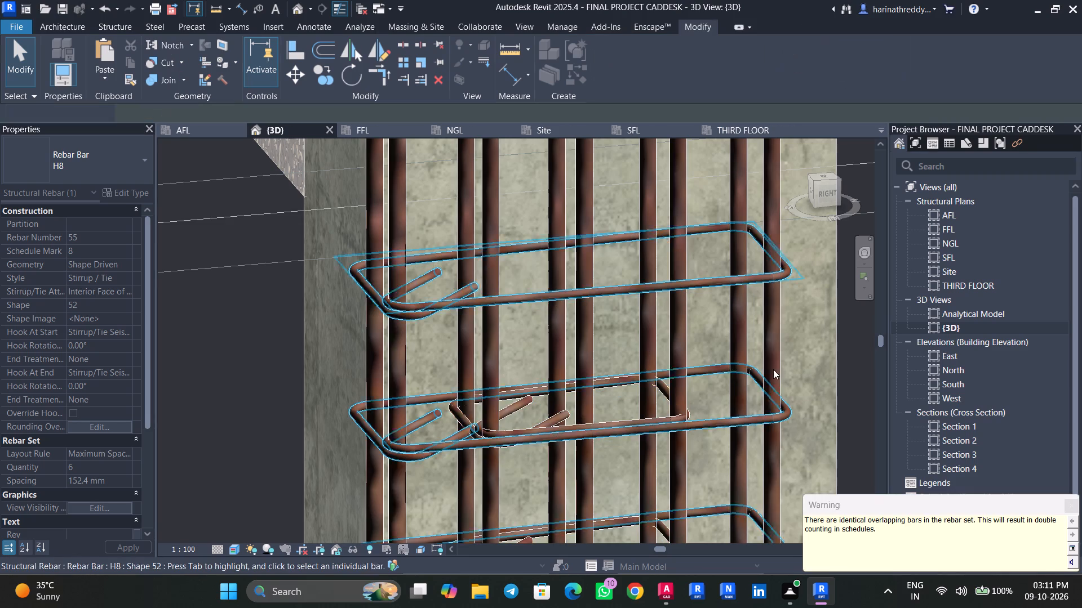
Shorten the outer H8 tie set on the next outer-row column from the top to 7 ties, ending just below the beam.
{"action": "scroll", "coordinate": [770, 369], "scroll_direction": "down", "scroll_amount": 4}
{"action": "scroll", "coordinate": [770, 369], "scroll_direction": "up", "scroll_amount": 1}
{"action": "scroll", "coordinate": [773, 372], "scroll_direction": "down", "scroll_amount": 2}
{"action": "scroll", "coordinate": [598, 436], "scroll_direction": "down", "scroll_amount": 7}
{"action": "middle_click_drag", "start_coordinate": [589, 463], "coordinate": [645, 478], "text": "shift"}
{"action": "middle_click_drag", "start_coordinate": [713, 436], "coordinate": [819, 281]}
{"action": "scroll", "coordinate": [808, 292], "scroll_direction": "down", "scroll_amount": 4}
{"action": "scroll", "coordinate": [808, 293], "scroll_direction": "up", "scroll_amount": 1}
{"action": "scroll", "coordinate": [808, 293], "scroll_direction": "down", "scroll_amount": 5}
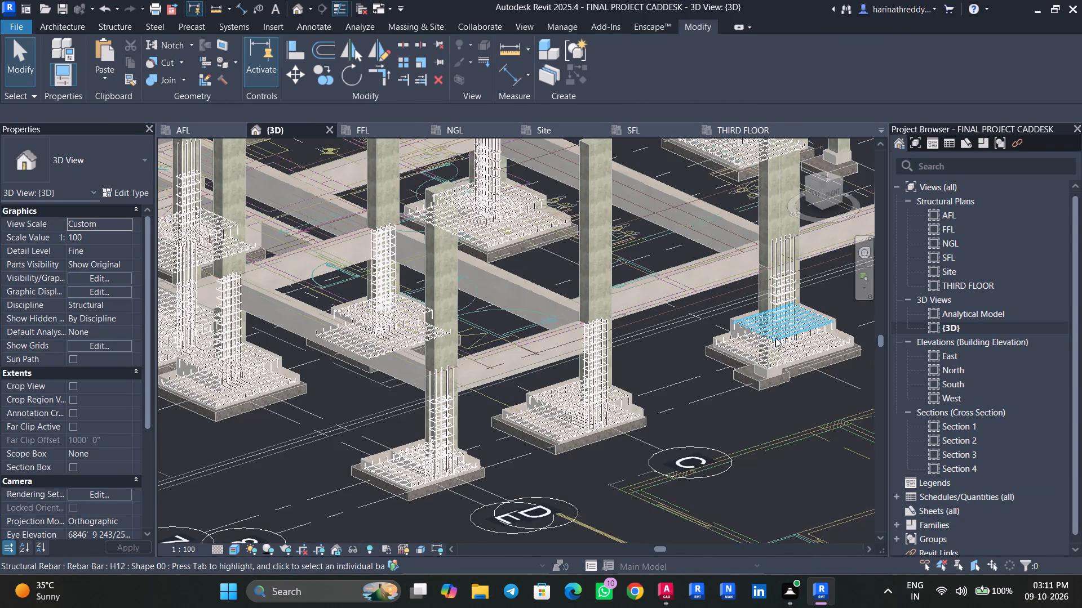
{"action": "scroll", "coordinate": [577, 350], "scroll_direction": "up", "scroll_amount": 7}
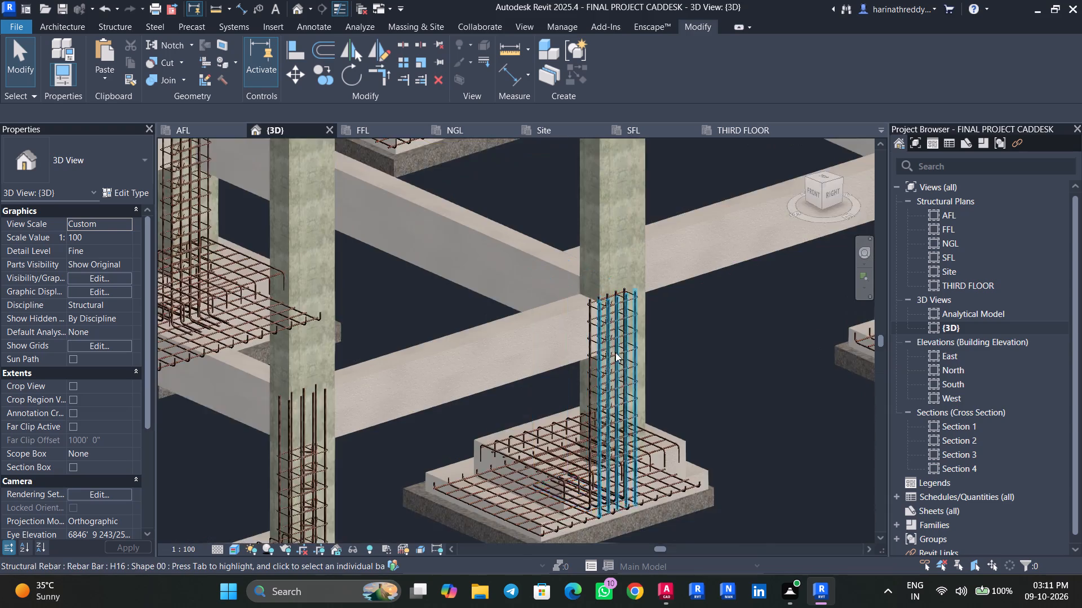
{"action": "scroll", "coordinate": [615, 352], "scroll_direction": "up", "scroll_amount": 2}
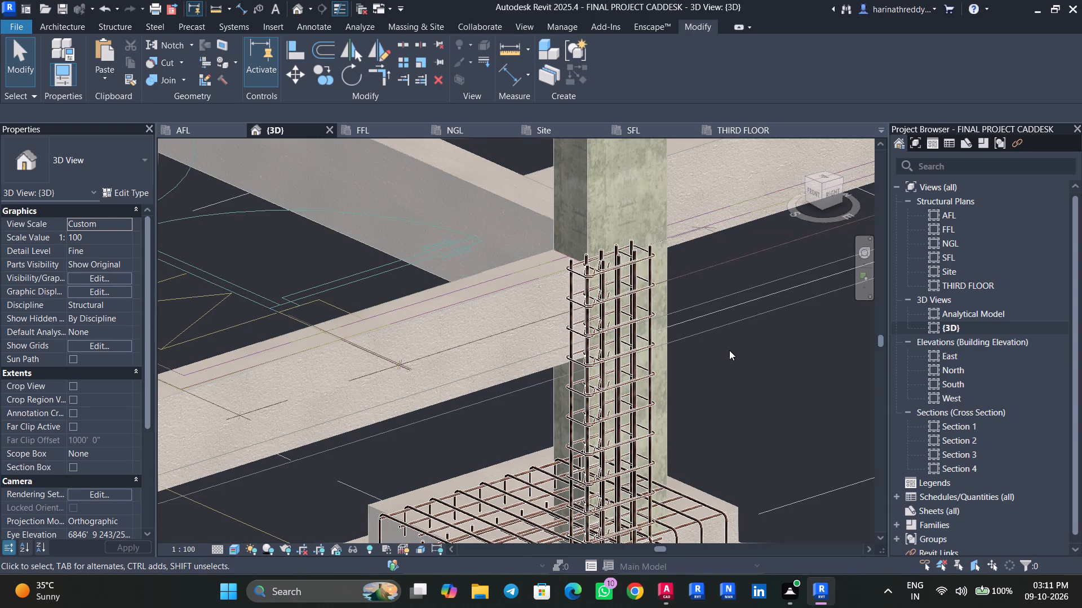
{"action": "middle_click_drag", "start_coordinate": [725, 359], "coordinate": [704, 355], "text": "shift"}
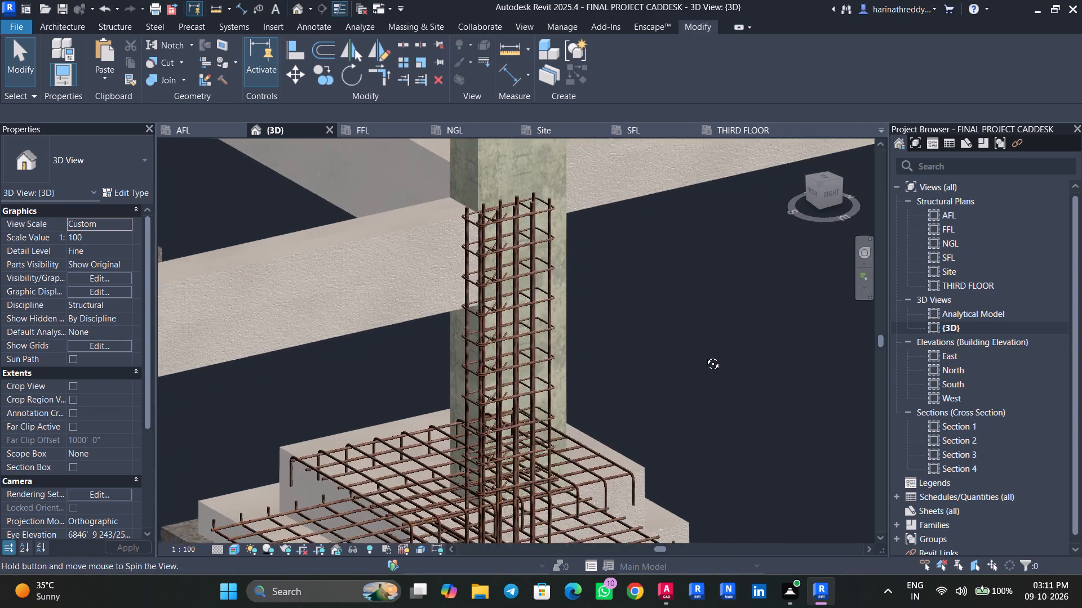
{"action": "middle_click_drag", "start_coordinate": [704, 355], "coordinate": [706, 356], "text": "shift"}
{"action": "left_click", "coordinate": [466, 226]}
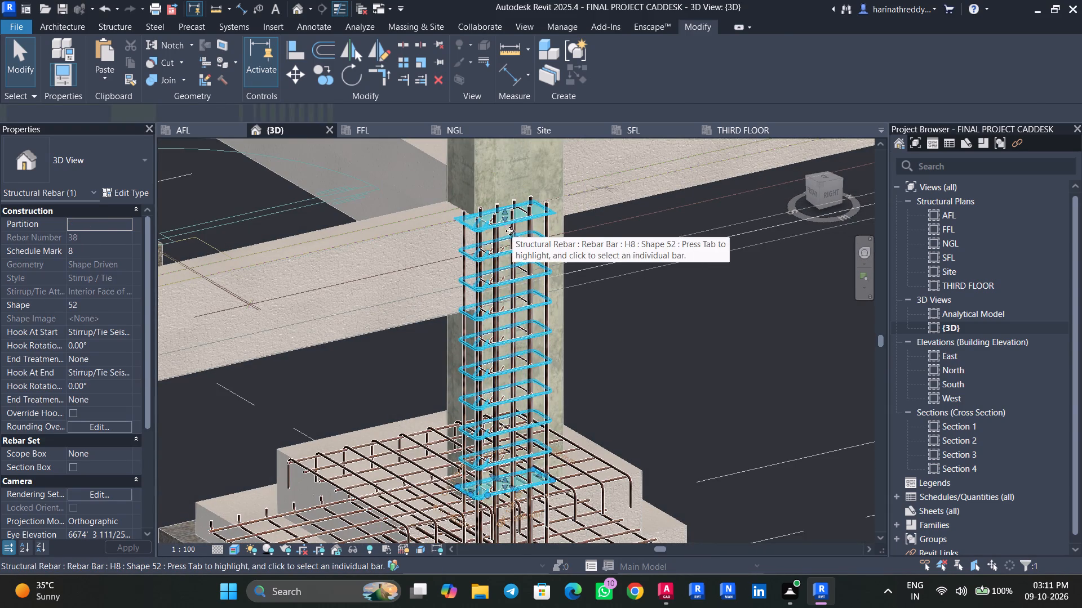
{"action": "left_click_drag", "start_coordinate": [507, 226], "coordinate": [502, 314]}
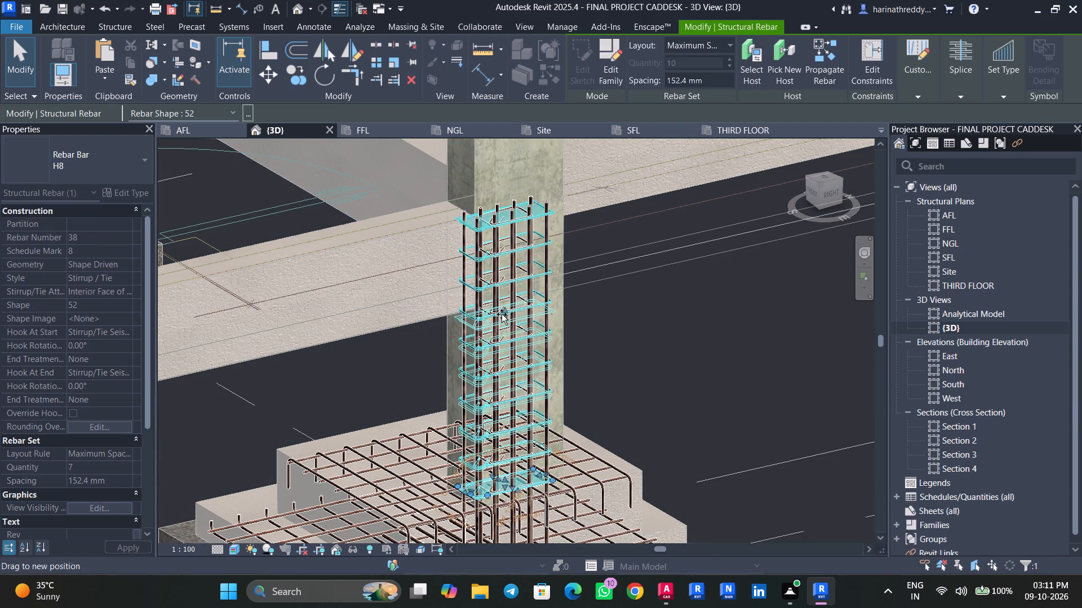
{"action": "left_click_drag", "start_coordinate": [502, 314], "coordinate": [500, 315]}
Shorten this column's inner H8 tie set from the top to 7 ties, level with the outer set's top tie.
{"action": "scroll", "coordinate": [500, 224], "scroll_direction": "up", "scroll_amount": 3}
{"action": "left_click", "coordinate": [504, 223]}
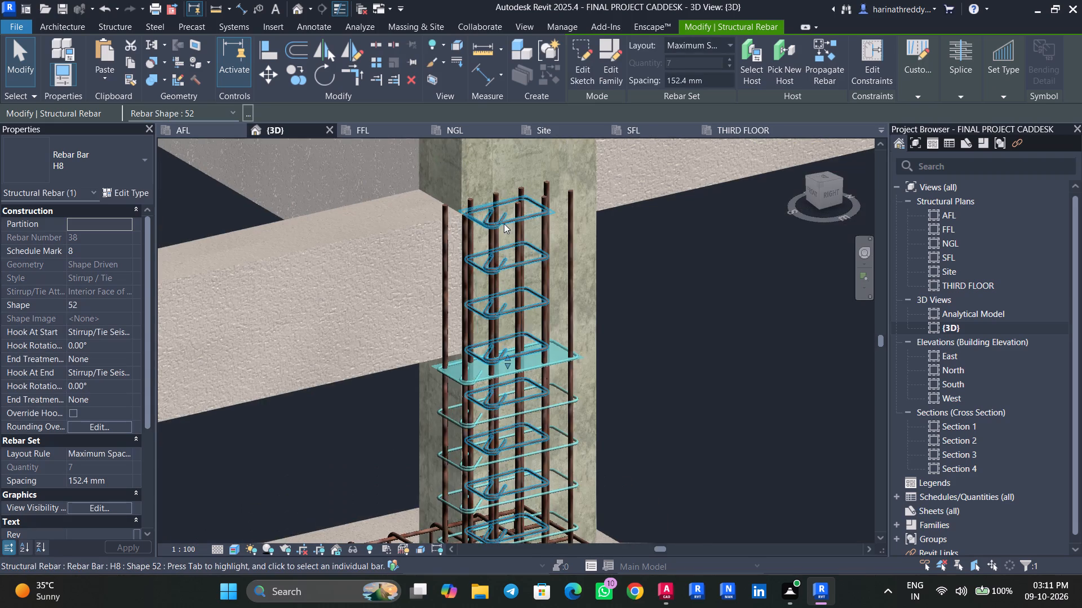
{"action": "left_click_drag", "start_coordinate": [506, 214], "coordinate": [507, 357]}
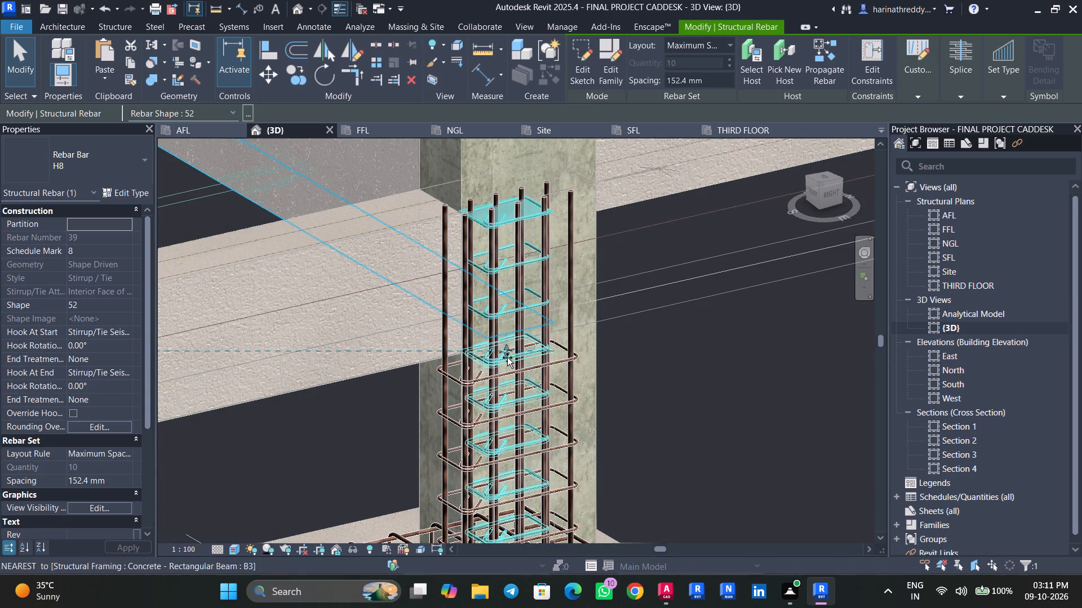
{"action": "left_click_drag", "start_coordinate": [507, 357], "coordinate": [508, 365]}
{"action": "scroll", "coordinate": [513, 372], "scroll_direction": "up", "scroll_amount": 4}
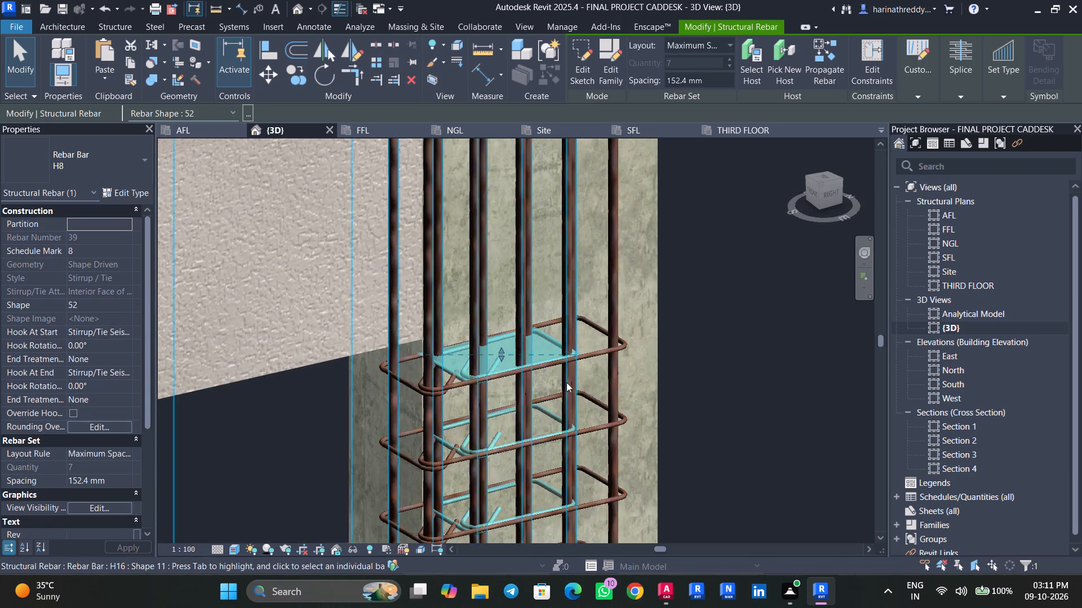
{"action": "middle_click_drag", "start_coordinate": [566, 383], "coordinate": [653, 420], "text": "shift"}
{"action": "scroll", "coordinate": [571, 387], "scroll_direction": "up", "scroll_amount": 1, "text": "shift"}
{"action": "scroll", "coordinate": [464, 362], "scroll_direction": "up", "scroll_amount": 8}
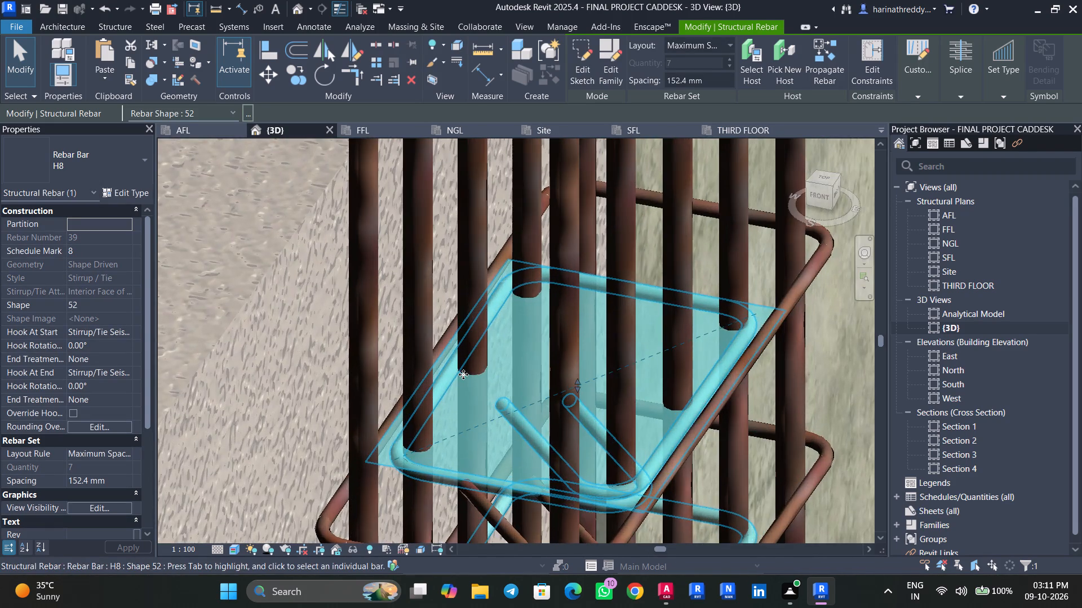
{"action": "key", "text": "Escape"}
{"action": "key", "text": "Escape"}
Save the project.
{"action": "scroll", "coordinate": [751, 352], "scroll_direction": "down", "scroll_amount": 13}
{"action": "middle_click_drag", "start_coordinate": [759, 397], "coordinate": [710, 359], "text": "shift"}
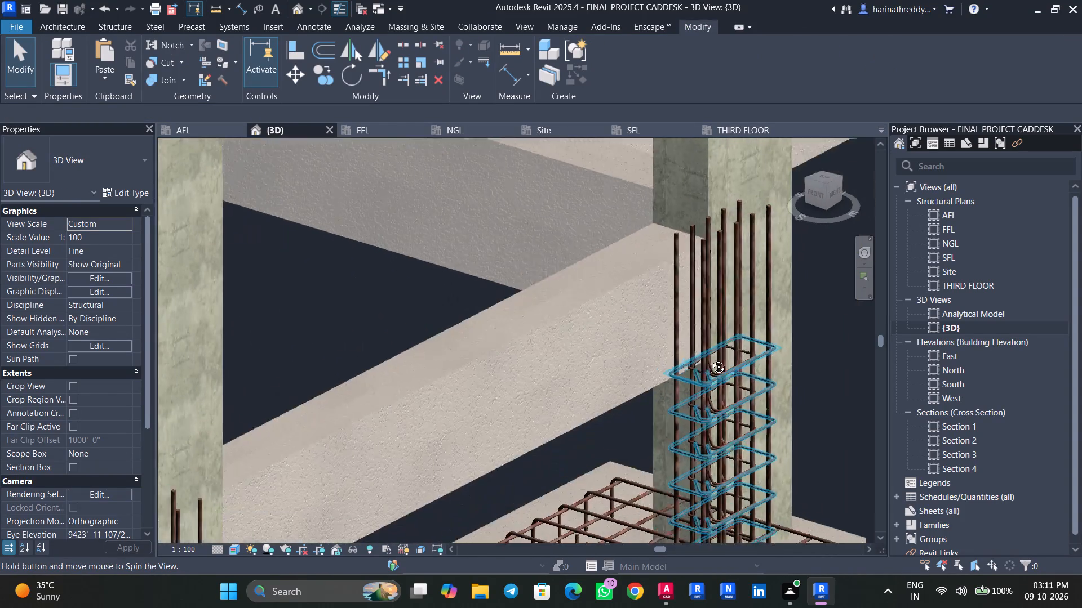
{"action": "middle_click_drag", "start_coordinate": [710, 359], "coordinate": [491, 382], "text": "shift"}
{"action": "middle_click_drag", "start_coordinate": [490, 385], "coordinate": [651, 423]}
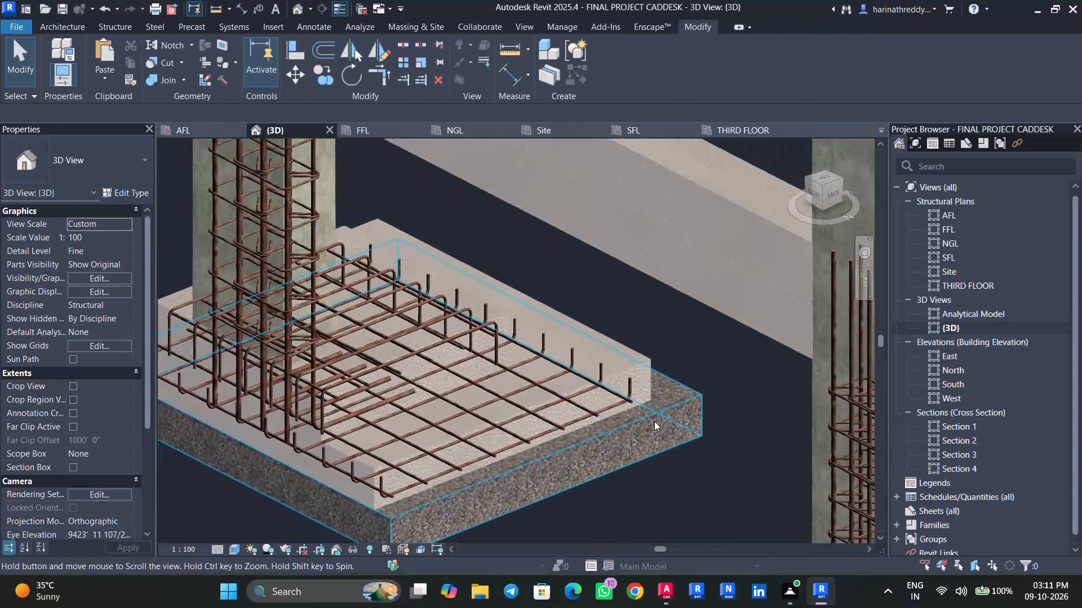
{"action": "key", "text": "ctrl+s"}
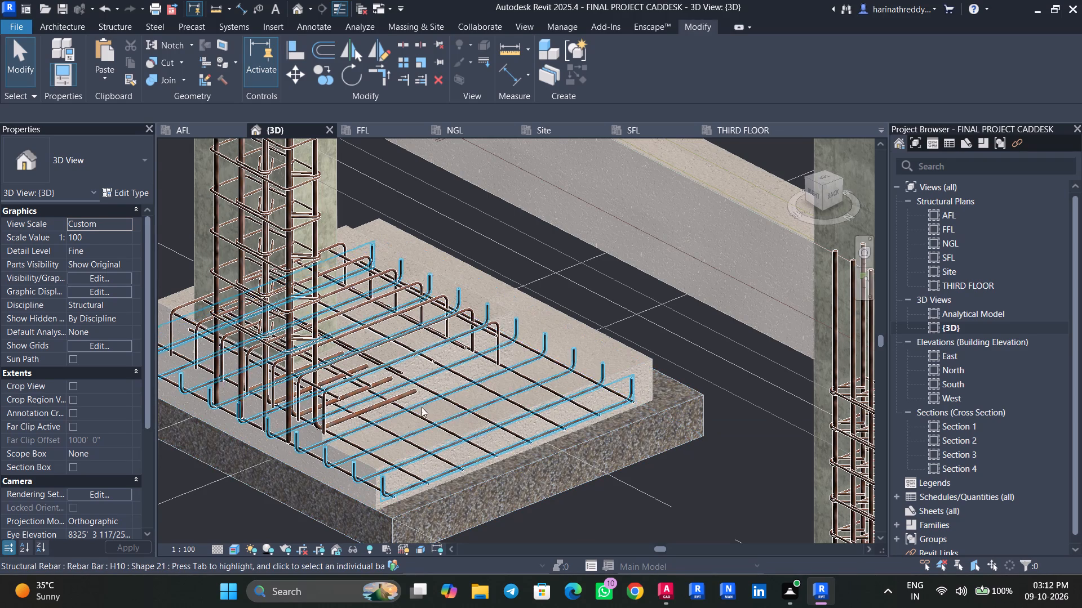
Shorten the outer H8 tie set on the next column, at the beam junction, so its top tie sits just below the beams.
{"action": "scroll", "coordinate": [631, 346], "scroll_direction": "up", "scroll_amount": 1}
{"action": "scroll", "coordinate": [631, 346], "scroll_direction": "down", "scroll_amount": 7}
{"action": "middle_click_drag", "start_coordinate": [602, 442], "coordinate": [621, 433], "text": "shift"}
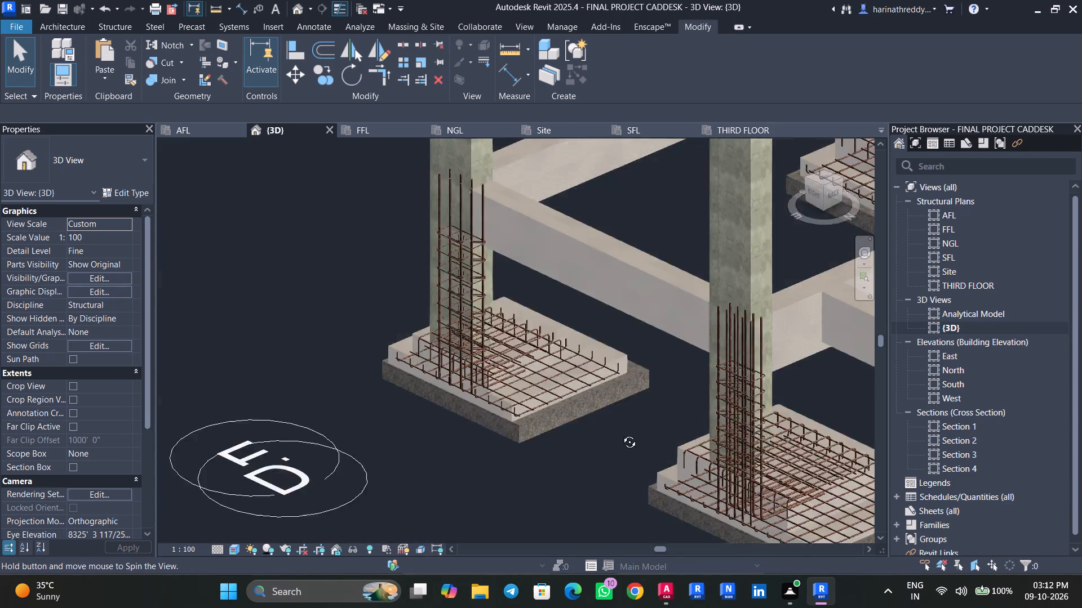
{"action": "middle_click_drag", "start_coordinate": [621, 433], "coordinate": [804, 423], "text": "shift"}
{"action": "scroll", "coordinate": [365, 259], "scroll_direction": "up", "scroll_amount": 3}
{"action": "middle_click_drag", "start_coordinate": [429, 297], "coordinate": [677, 458]}
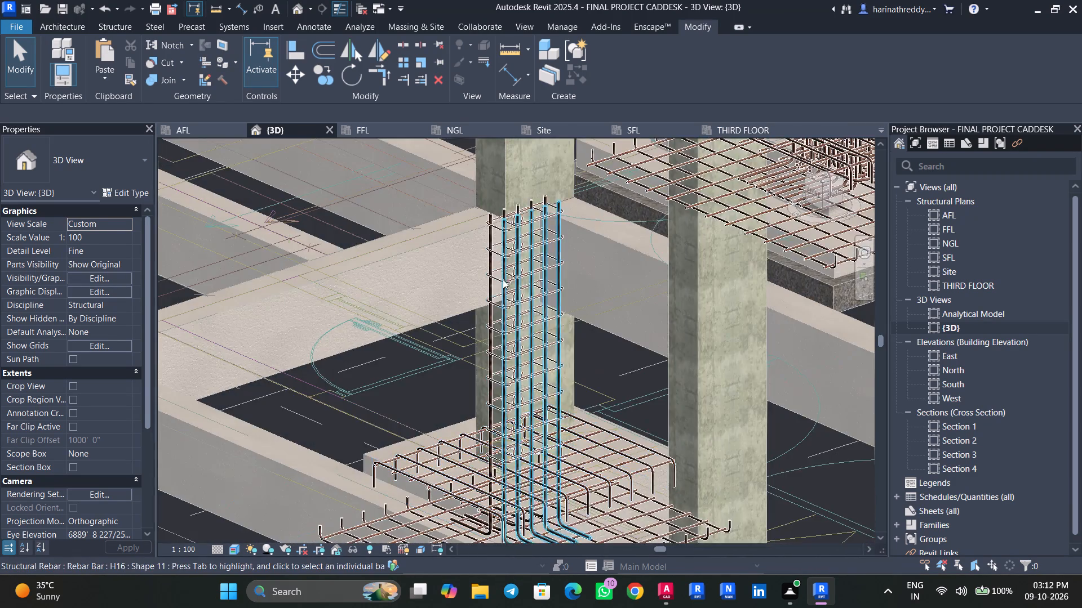
{"action": "scroll", "coordinate": [511, 259], "scroll_direction": "up", "scroll_amount": 6}
{"action": "left_click", "coordinate": [507, 187]}
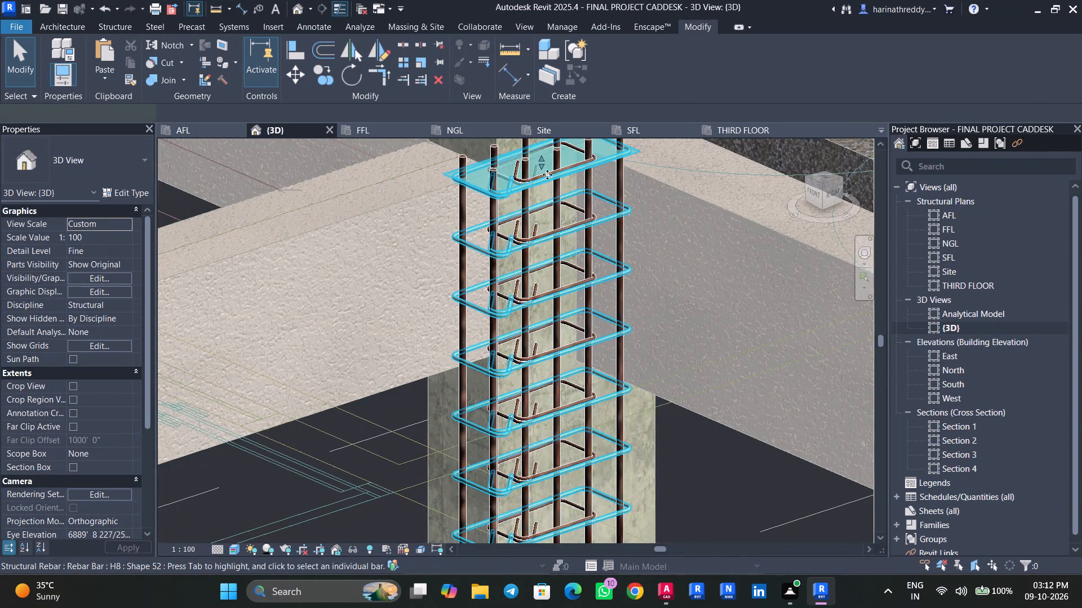
{"action": "left_click_drag", "start_coordinate": [547, 167], "coordinate": [551, 378]}
{"action": "key", "text": "Escape"}
Shorten this column's inner H8 tie set from the top to the level of the outer set's top tie.
{"action": "left_click", "coordinate": [547, 176]}
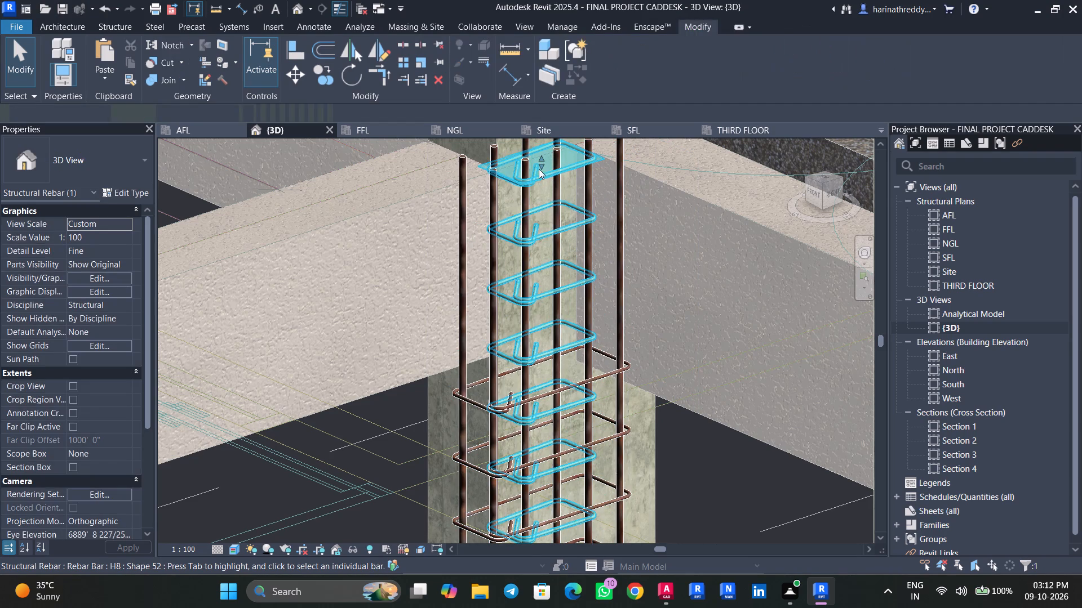
{"action": "left_click_drag", "start_coordinate": [538, 168], "coordinate": [552, 381]}
{"action": "key", "text": "Escape"}
{"action": "key", "text": "Escape"}
Inspect the columns around the footings and examine the H16 tie set at the beam junction of the column with closely spaced bars.
{"action": "middle_click_drag", "start_coordinate": [611, 448], "coordinate": [662, 404], "text": "shift"}
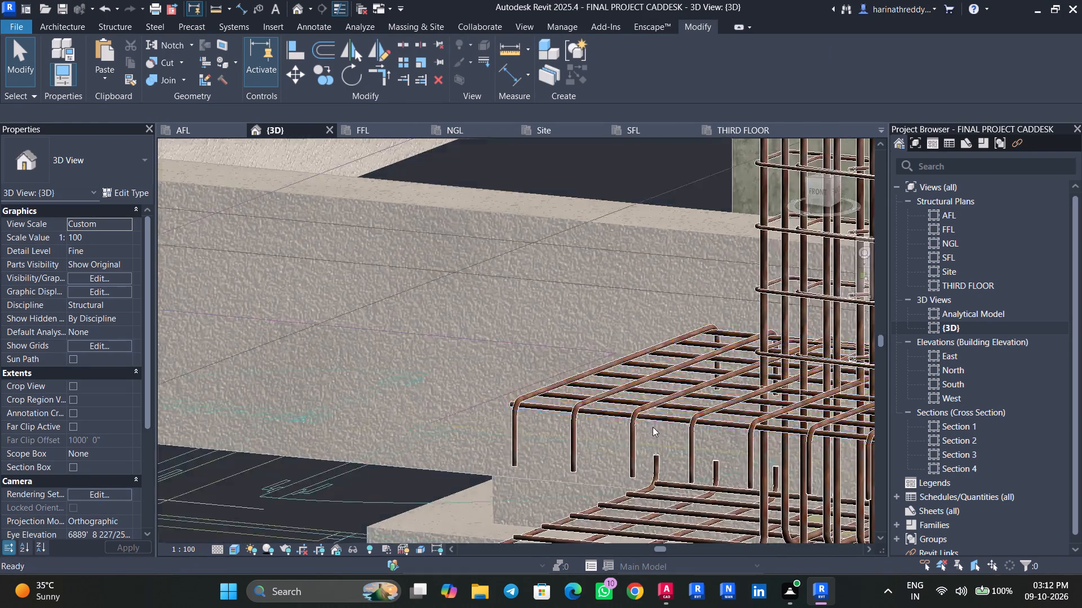
{"action": "middle_click_drag", "start_coordinate": [653, 427], "coordinate": [781, 100]}
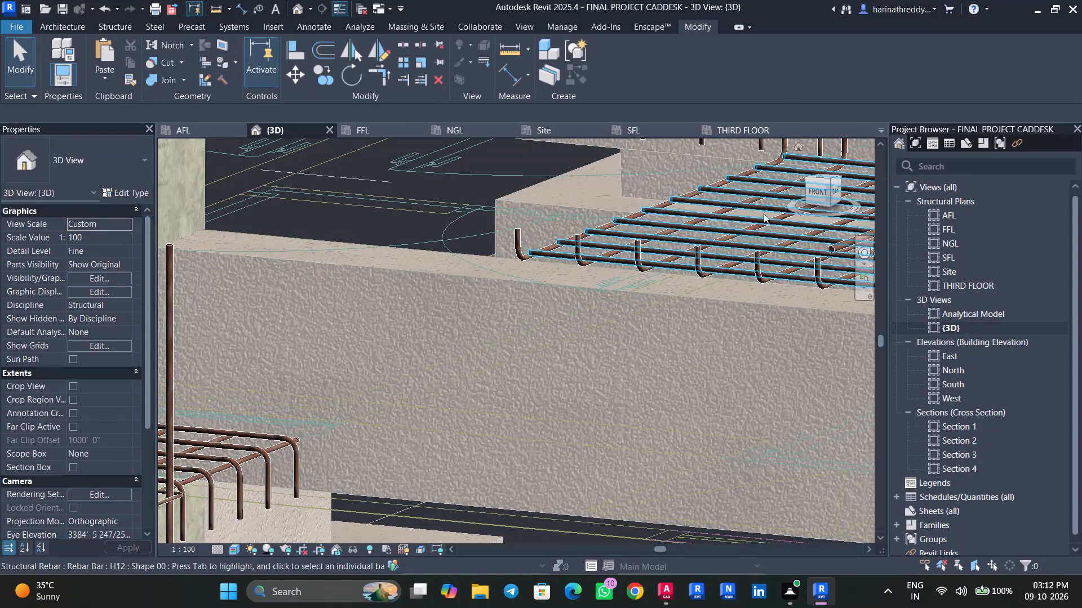
{"action": "scroll", "coordinate": [695, 229], "scroll_direction": "down", "scroll_amount": 10}
{"action": "middle_click_drag", "start_coordinate": [649, 279], "coordinate": [598, 318], "text": "shift"}
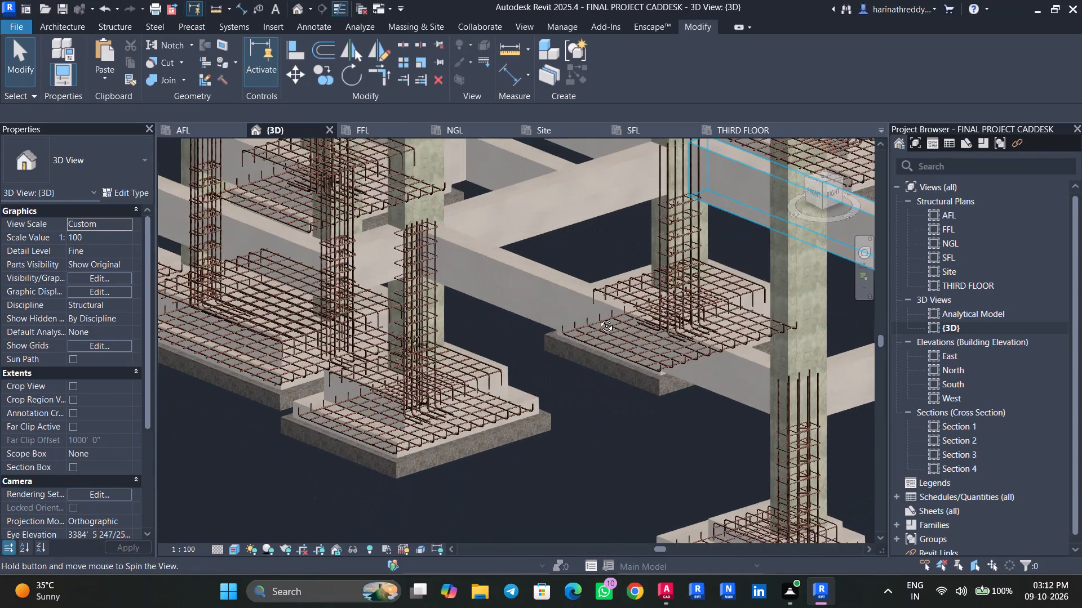
{"action": "middle_click_drag", "start_coordinate": [598, 318], "coordinate": [593, 315], "text": "shift"}
{"action": "scroll", "coordinate": [569, 337], "scroll_direction": "down", "scroll_amount": 2}
{"action": "scroll", "coordinate": [569, 337], "scroll_direction": "up", "scroll_amount": 1}
{"action": "scroll", "coordinate": [568, 337], "scroll_direction": "down", "scroll_amount": 1}
{"action": "middle_click_drag", "start_coordinate": [567, 337], "coordinate": [476, 459]}
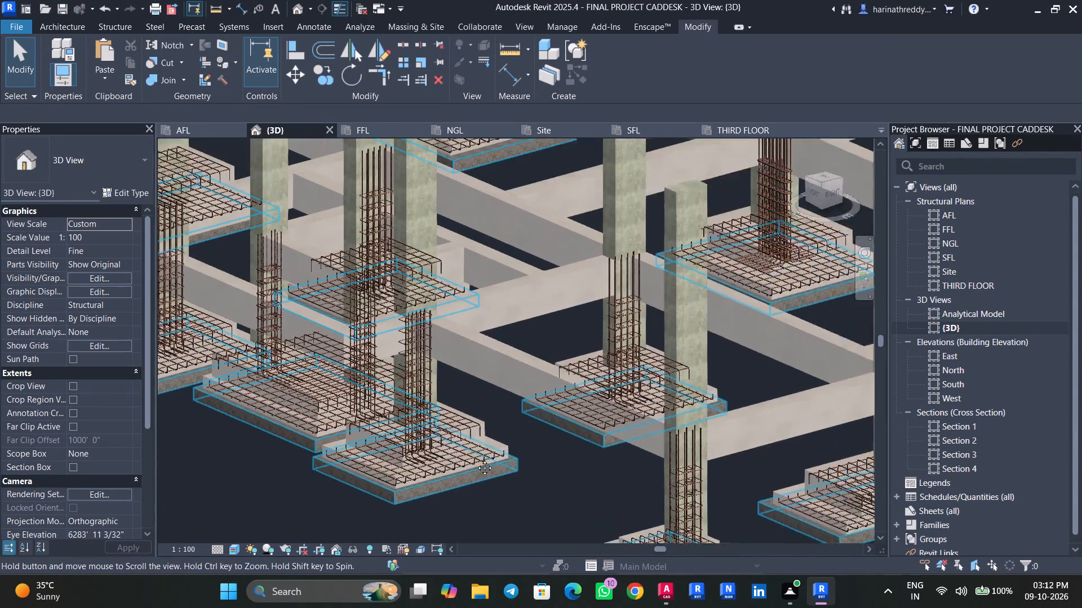
{"action": "middle_click_drag", "start_coordinate": [476, 459], "coordinate": [451, 489]}
{"action": "scroll", "coordinate": [684, 265], "scroll_direction": "up", "scroll_amount": 9}
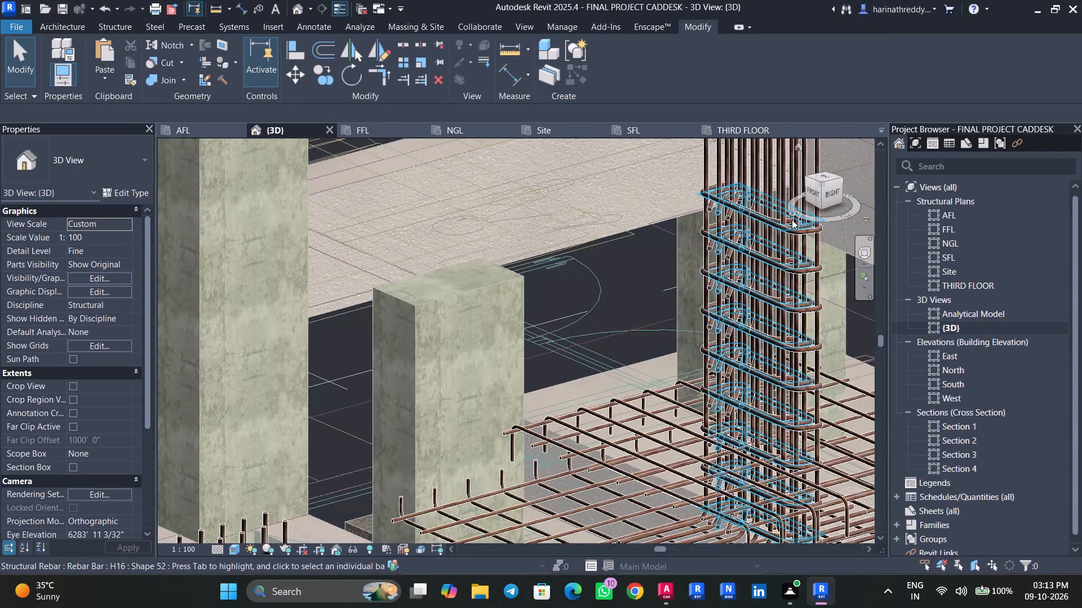
{"action": "middle_click_drag", "start_coordinate": [736, 233], "coordinate": [637, 365]}
{"action": "scroll", "coordinate": [671, 339], "scroll_direction": "up", "scroll_amount": 4}
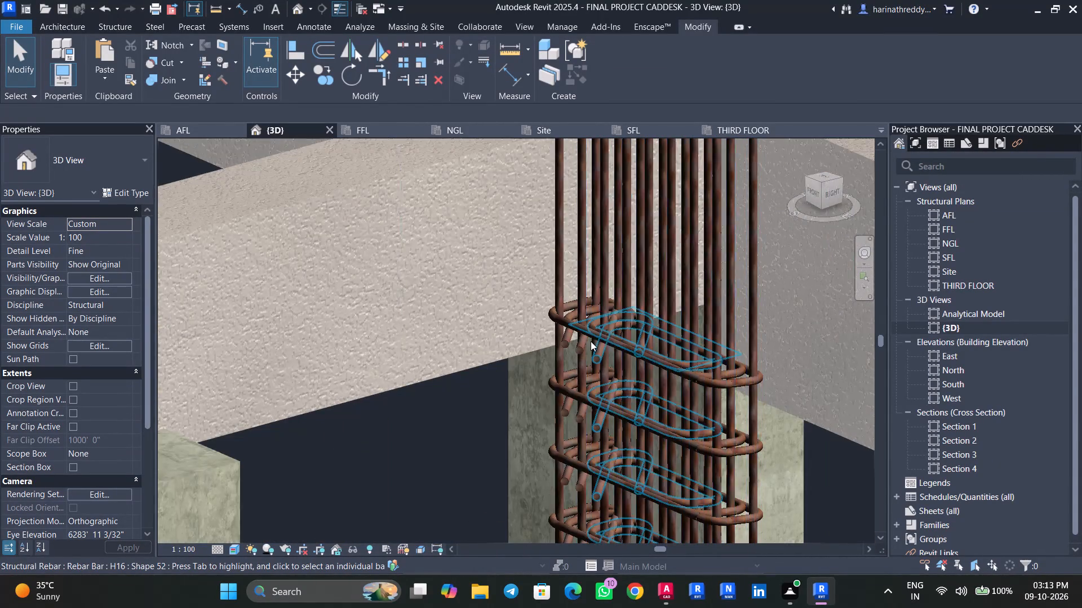
{"action": "middle_click_drag", "start_coordinate": [618, 355], "coordinate": [614, 390], "text": "shift"}
{"action": "middle_click_drag", "start_coordinate": [702, 289], "coordinate": [597, 491]}
{"action": "middle_click_drag", "start_coordinate": [673, 331], "coordinate": [630, 506]}
{"action": "scroll", "coordinate": [663, 307], "scroll_direction": "up", "scroll_amount": 1}
{"action": "middle_click_drag", "start_coordinate": [659, 329], "coordinate": [623, 512]}
{"action": "scroll", "coordinate": [611, 216], "scroll_direction": "up", "scroll_amount": 3}
{"action": "scroll", "coordinate": [611, 216], "scroll_direction": "down", "scroll_amount": 1}
{"action": "scroll", "coordinate": [611, 216], "scroll_direction": "up", "scroll_amount": 1}
{"action": "middle_click_drag", "start_coordinate": [611, 221], "coordinate": [611, 302]}
{"action": "left_click", "coordinate": [787, 401]}
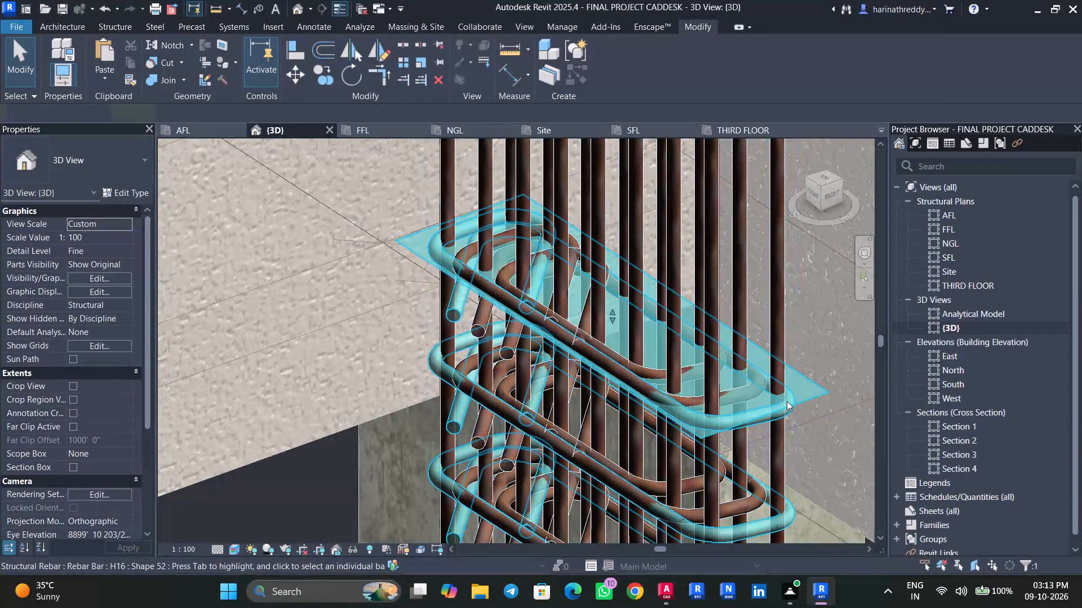
{"action": "scroll", "coordinate": [787, 401], "scroll_direction": "down", "scroll_amount": 4}
{"action": "middle_click_drag", "start_coordinate": [786, 401], "coordinate": [875, 279], "text": "shift"}
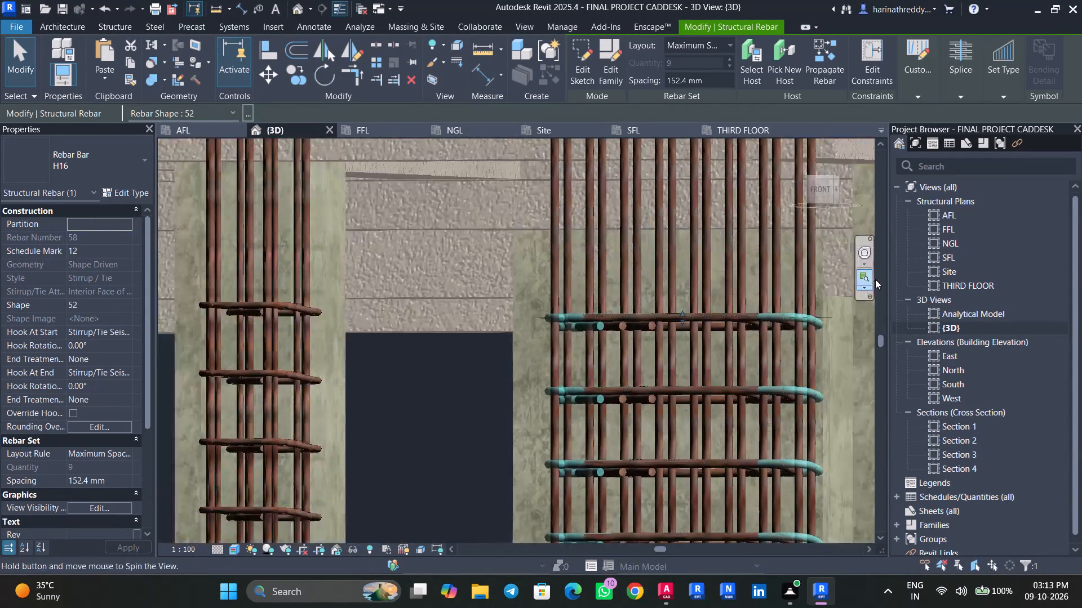
{"action": "middle_click_drag", "start_coordinate": [875, 279], "coordinate": [827, 303], "text": "shift"}
{"action": "key", "text": "Escape"}
{"action": "key", "text": "Escape"}
Look over the remaining columns for tie sets that still run up through the beams.
{"action": "scroll", "coordinate": [734, 312], "scroll_direction": "down", "scroll_amount": 10}
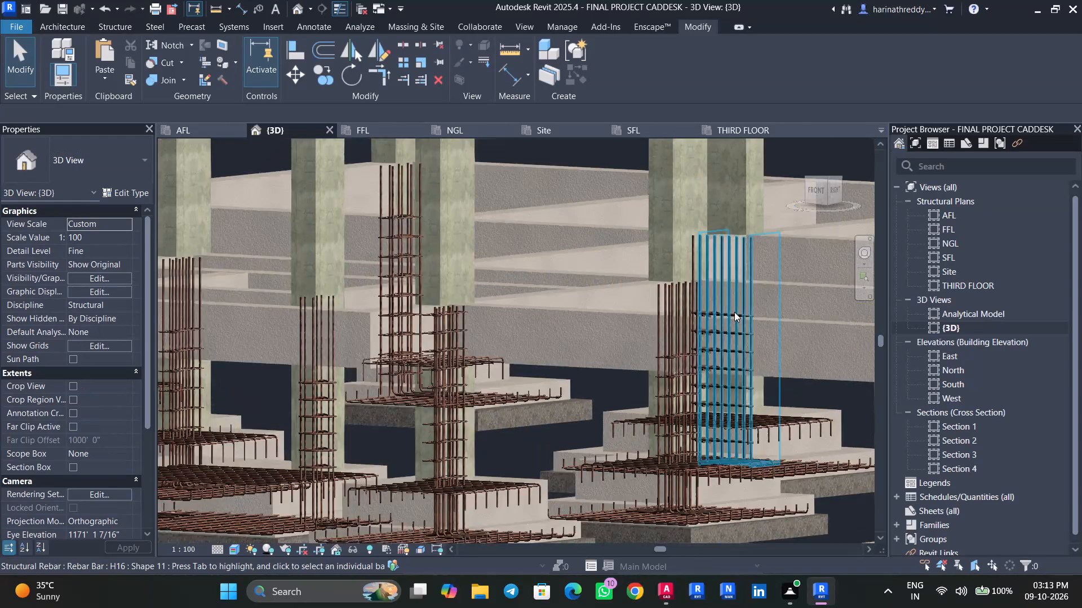
{"action": "scroll", "coordinate": [734, 312], "scroll_direction": "down", "scroll_amount": 4}
{"action": "middle_click_drag", "start_coordinate": [728, 330], "coordinate": [792, 236]}
{"action": "middle_click_drag", "start_coordinate": [746, 298], "coordinate": [751, 366], "text": "shift"}
{"action": "scroll", "coordinate": [746, 332], "scroll_direction": "up", "scroll_amount": 1, "text": "shift"}
{"action": "scroll", "coordinate": [664, 421], "scroll_direction": "up", "scroll_amount": 5}
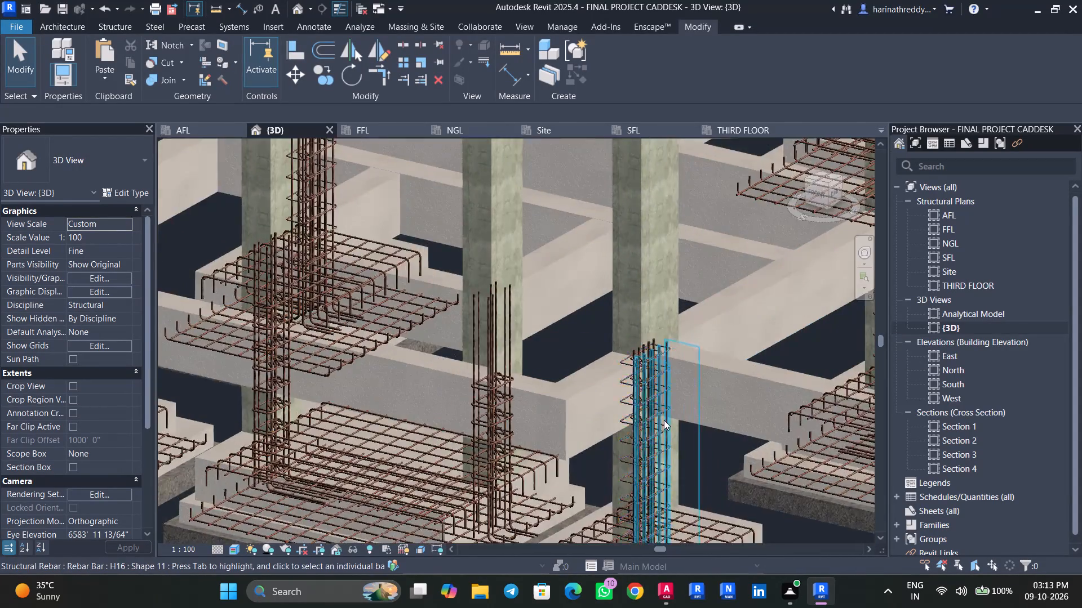
{"action": "scroll", "coordinate": [664, 420], "scroll_direction": "up", "scroll_amount": 6}
{"action": "middle_click_drag", "start_coordinate": [665, 423], "coordinate": [755, 396], "text": "shift"}
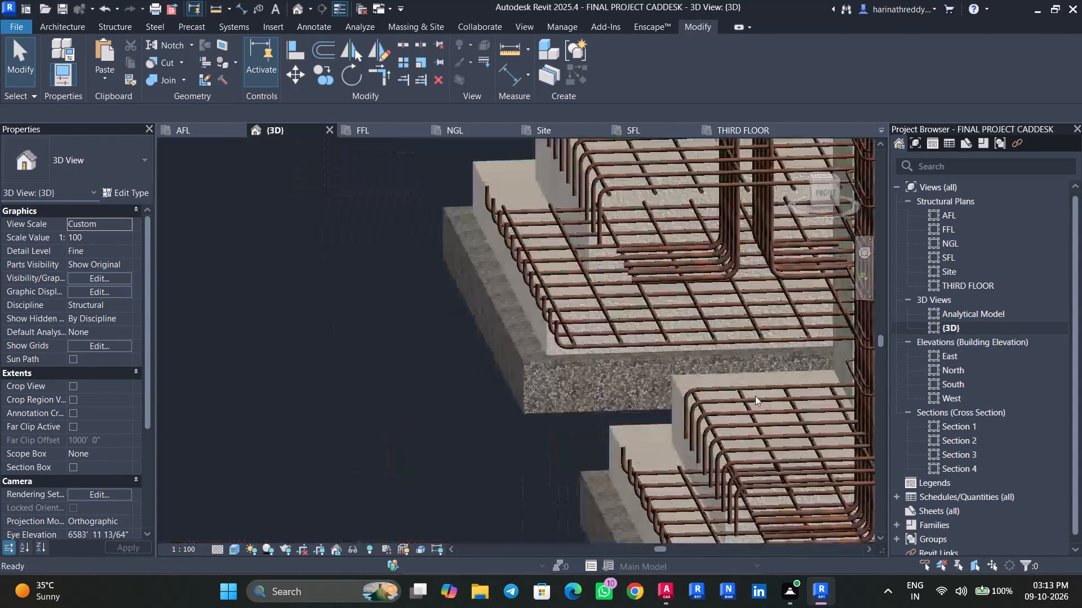
{"action": "middle_click_drag", "start_coordinate": [753, 391], "coordinate": [343, 492]}
{"action": "scroll", "coordinate": [411, 450], "scroll_direction": "down", "scroll_amount": 8}
{"action": "middle_click_drag", "start_coordinate": [558, 421], "coordinate": [583, 422], "text": "shift"}
{"action": "middle_click_drag", "start_coordinate": [649, 403], "coordinate": [633, 411]}
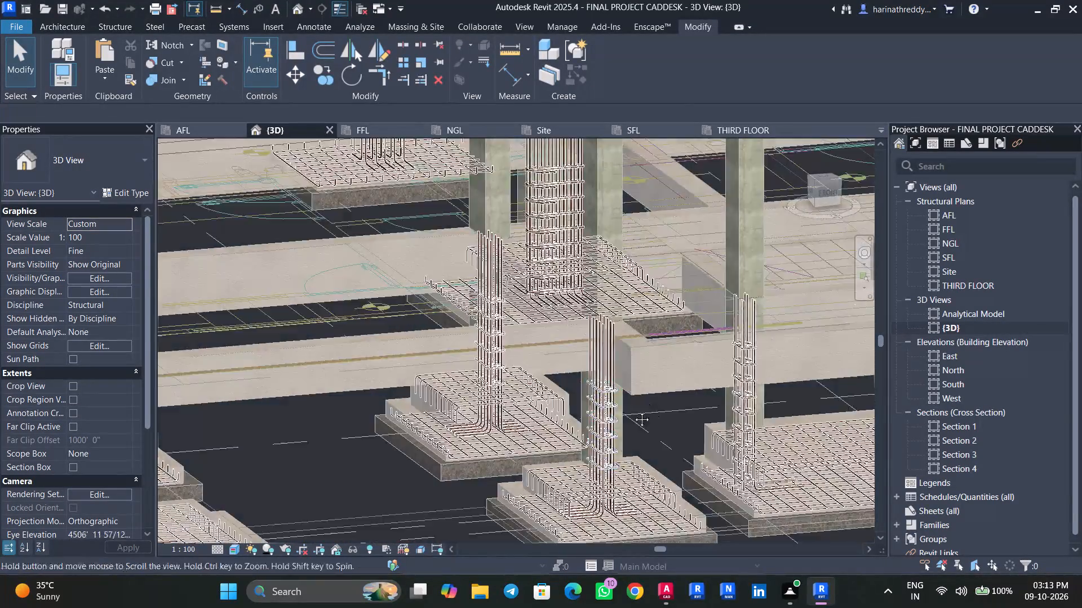
{"action": "middle_click_drag", "start_coordinate": [633, 411], "coordinate": [388, 419]}
{"action": "scroll", "coordinate": [528, 428], "scroll_direction": "up", "scroll_amount": 1}
{"action": "scroll", "coordinate": [721, 333], "scroll_direction": "up", "scroll_amount": 5}
{"action": "scroll", "coordinate": [806, 368], "scroll_direction": "down", "scroll_amount": 4}
{"action": "middle_click_drag", "start_coordinate": [785, 372], "coordinate": [531, 388]}
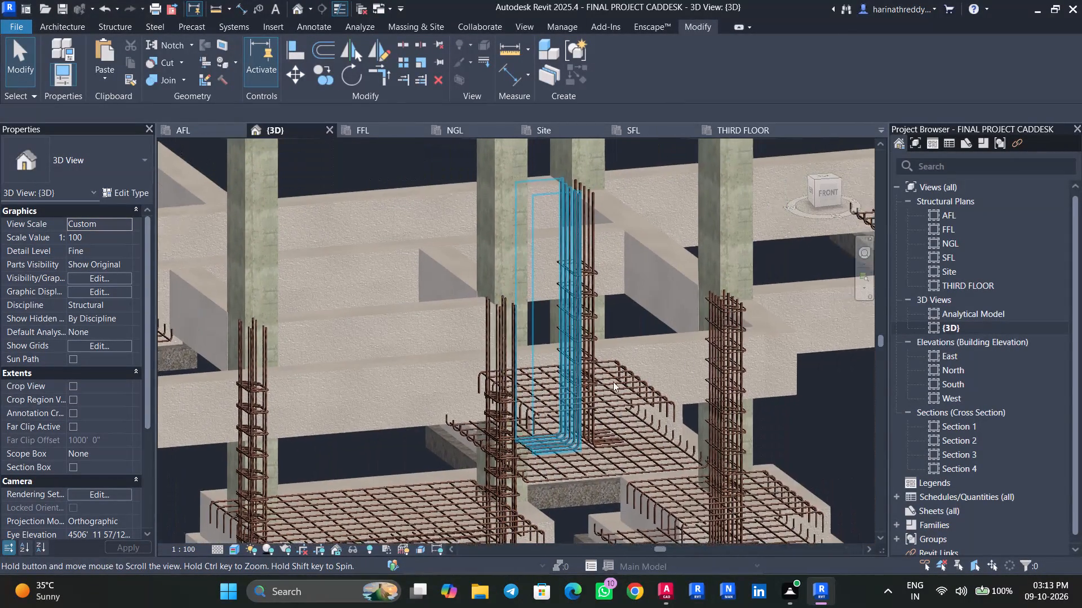
Shorten the outer H8 tie set on the next column with full-height ties from the top to 7 ties.
{"action": "scroll", "coordinate": [773, 327], "scroll_direction": "up", "scroll_amount": 5}
{"action": "left_click", "coordinate": [675, 298]}
{"action": "middle_click_drag", "start_coordinate": [691, 330], "coordinate": [738, 332], "text": "shift"}
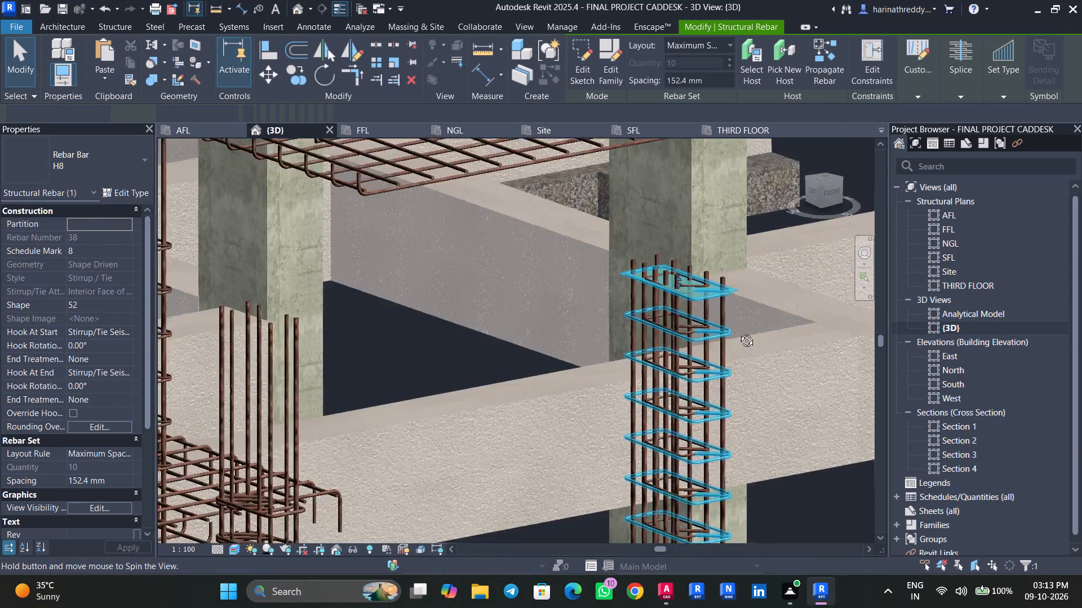
{"action": "middle_click_drag", "start_coordinate": [738, 332], "coordinate": [797, 380], "text": "shift"}
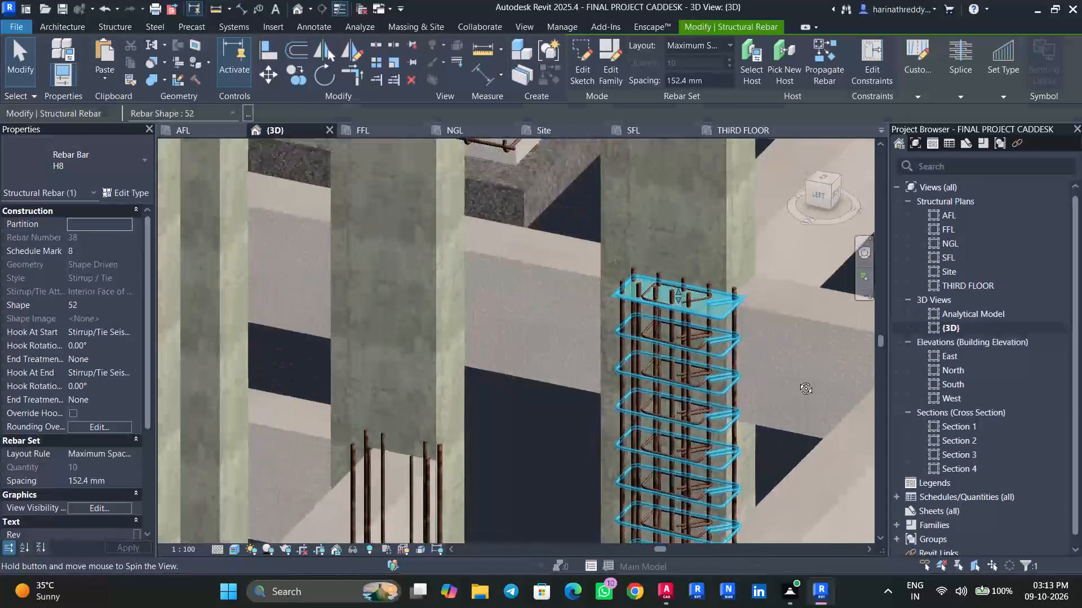
{"action": "middle_click_drag", "start_coordinate": [797, 380], "coordinate": [797, 380], "text": "shift"}
{"action": "middle_click_drag", "start_coordinate": [788, 369], "coordinate": [787, 262]}
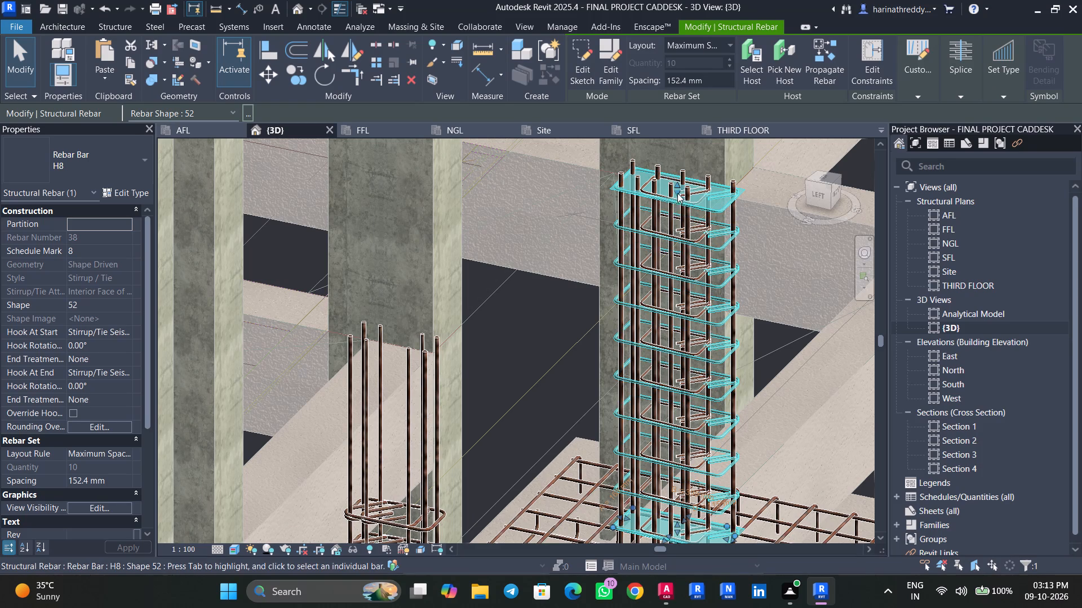
{"action": "left_click_drag", "start_coordinate": [677, 193], "coordinate": [670, 310]}
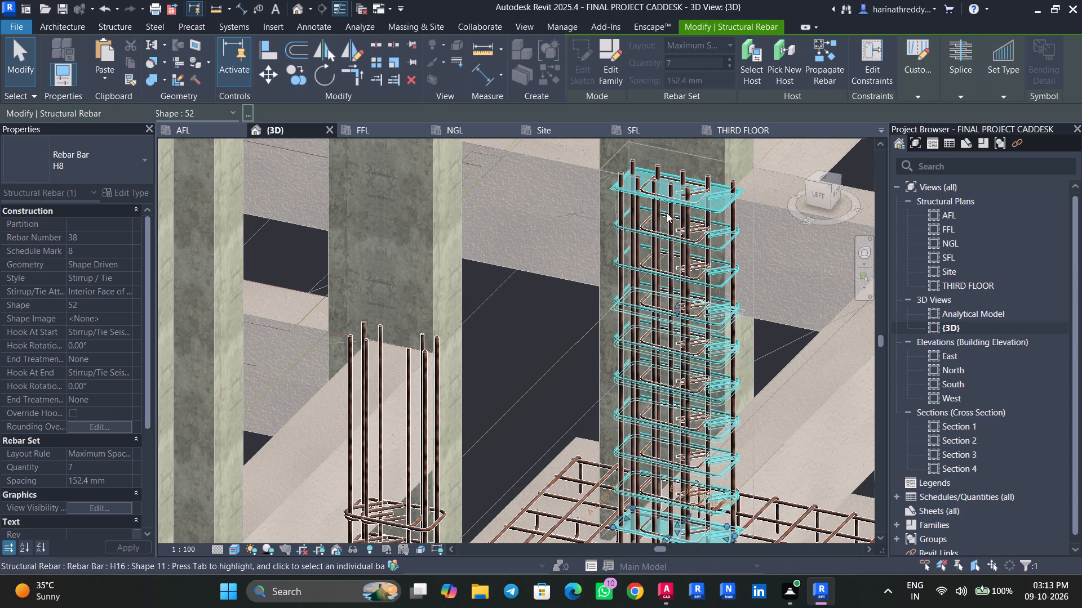
{"action": "key", "text": "Escape"}
Shorten this column's inner H8 tie set from the top to 7 ties, level with the outer set's top tie.
{"action": "left_click", "coordinate": [663, 198]}
{"action": "left_click_drag", "start_coordinate": [671, 194], "coordinate": [673, 271]}
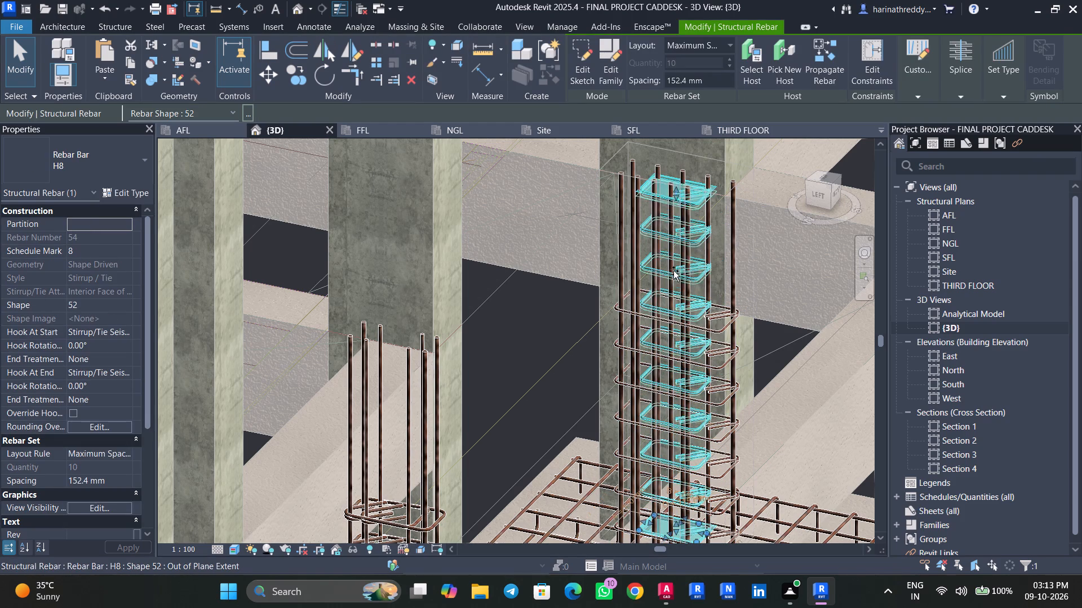
{"action": "left_click_drag", "start_coordinate": [673, 271], "coordinate": [671, 314]}
{"action": "middle_click_drag", "start_coordinate": [675, 313], "coordinate": [682, 293], "text": "shift"}
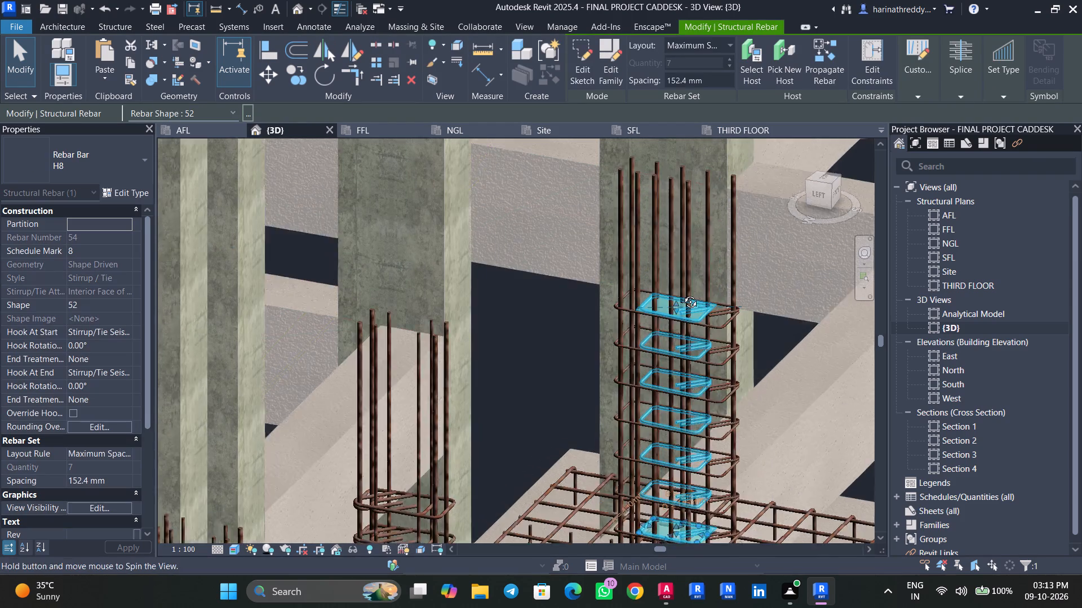
{"action": "middle_click_drag", "start_coordinate": [682, 293], "coordinate": [686, 285], "text": "shift"}
{"action": "scroll", "coordinate": [676, 296], "scroll_direction": "up", "scroll_amount": 16}
{"action": "middle_click_drag", "start_coordinate": [675, 299], "coordinate": [680, 259], "text": "shift"}
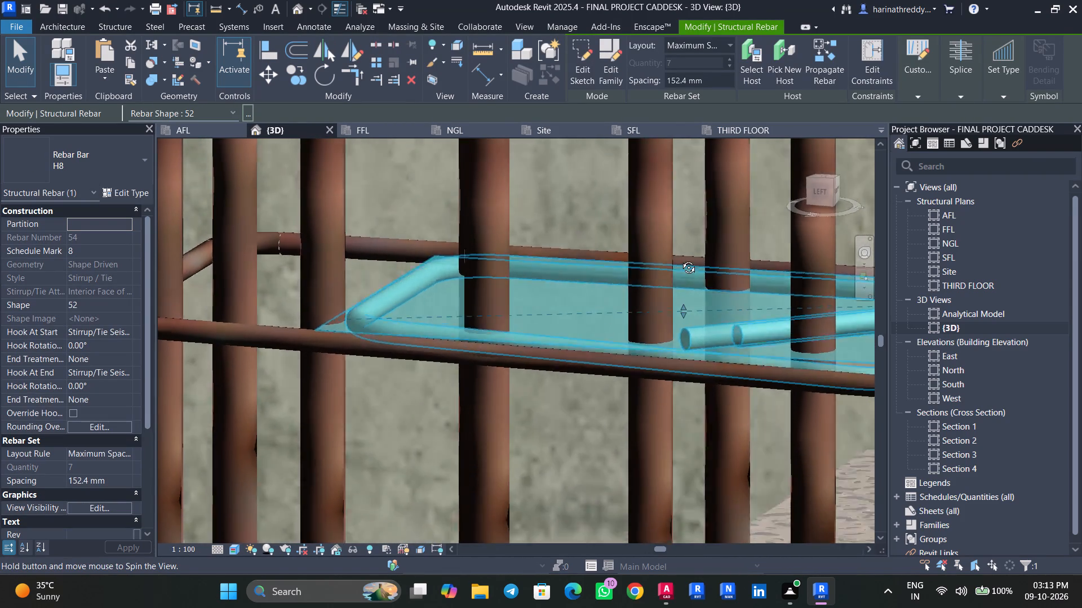
{"action": "middle_click_drag", "start_coordinate": [680, 259], "coordinate": [680, 253], "text": "shift"}
{"action": "key", "text": "Escape"}
Examine the column's ties from several sides and check the neighbouring columns for tie sets extending into the beams.
{"action": "scroll", "coordinate": [680, 253], "scroll_direction": "down", "scroll_amount": 7}
{"action": "scroll", "coordinate": [680, 250], "scroll_direction": "up", "scroll_amount": 1}
{"action": "scroll", "coordinate": [680, 250], "scroll_direction": "down", "scroll_amount": 8}
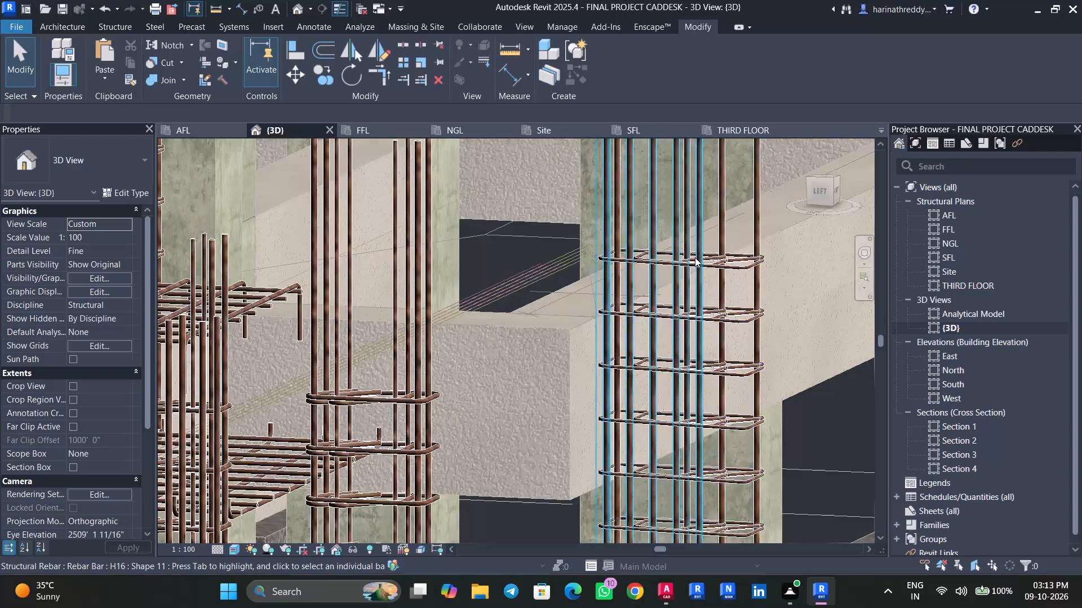
{"action": "middle_click_drag", "start_coordinate": [705, 277], "coordinate": [598, 258], "text": "shift"}
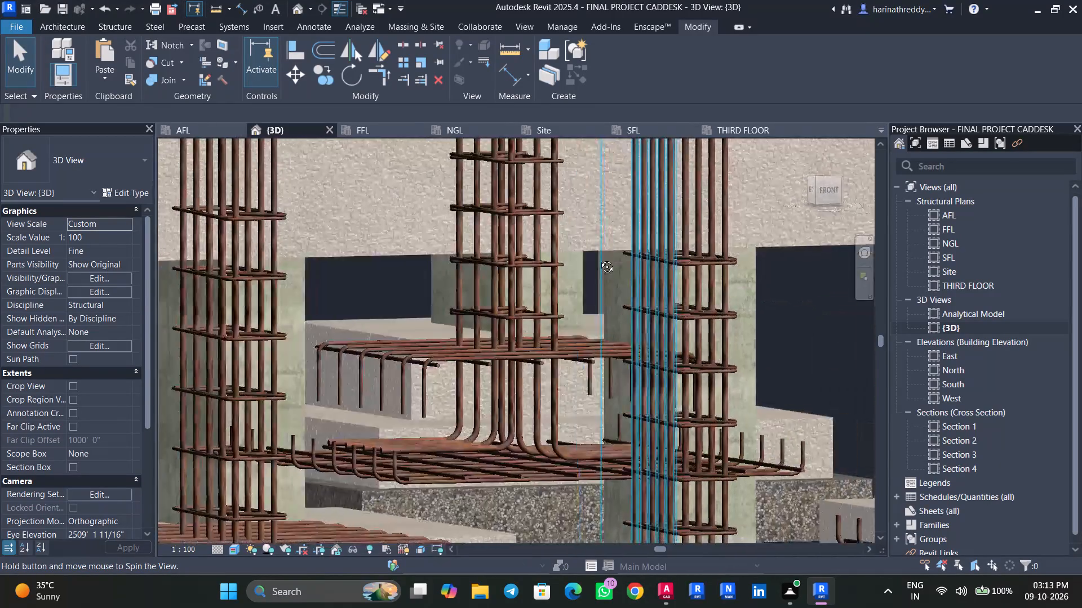
{"action": "middle_click_drag", "start_coordinate": [598, 258], "coordinate": [636, 235], "text": "shift"}
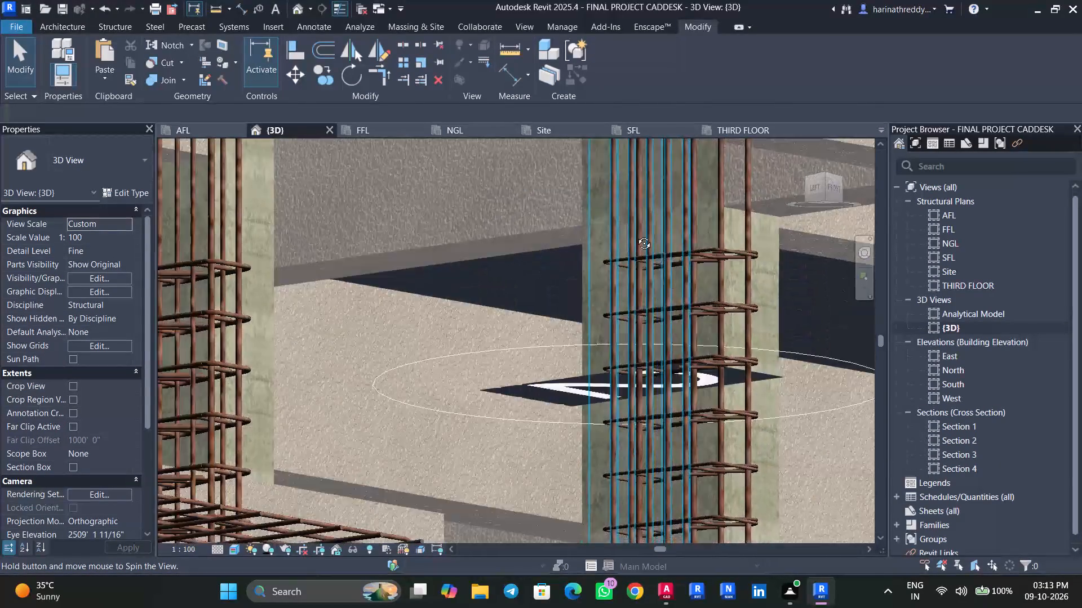
{"action": "middle_click_drag", "start_coordinate": [636, 235], "coordinate": [726, 318], "text": "shift"}
{"action": "scroll", "coordinate": [722, 314], "scroll_direction": "up", "scroll_amount": 1}
{"action": "scroll", "coordinate": [722, 314], "scroll_direction": "down", "scroll_amount": 10}
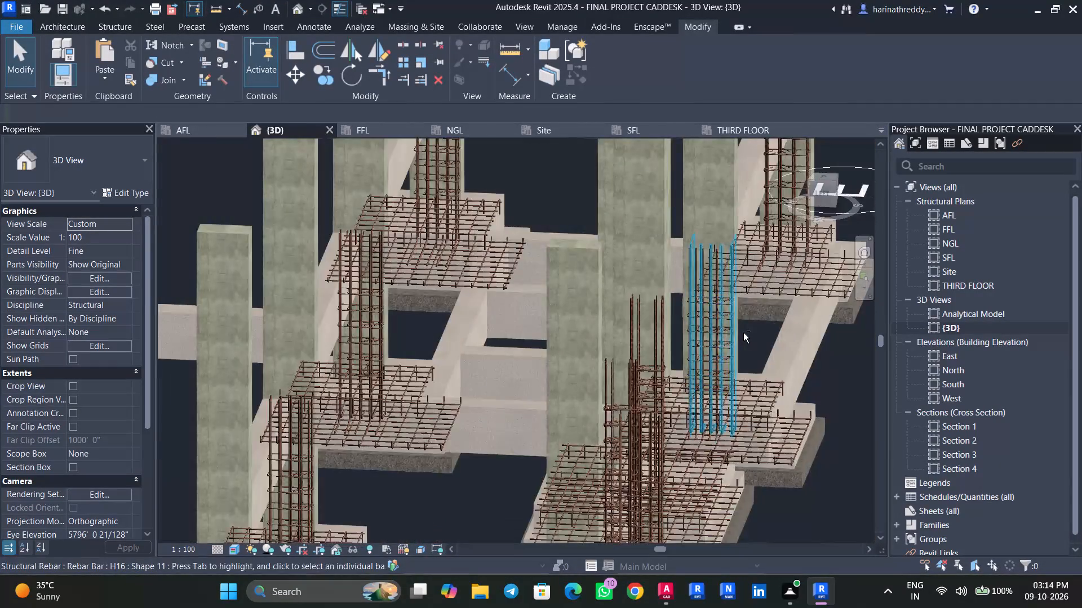
{"action": "middle_click_drag", "start_coordinate": [737, 334], "coordinate": [666, 357], "text": "shift"}
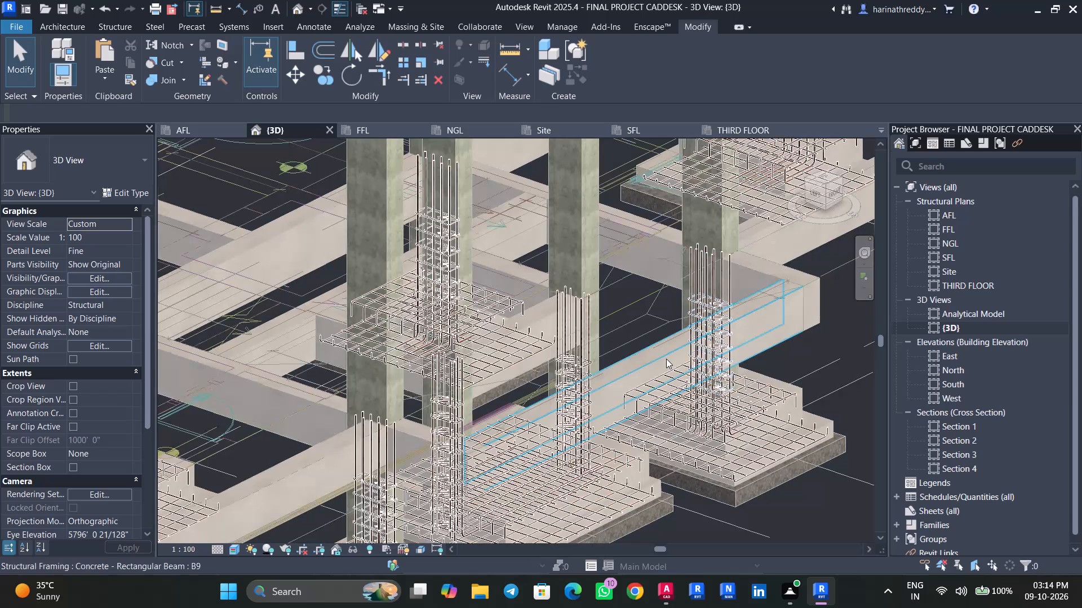
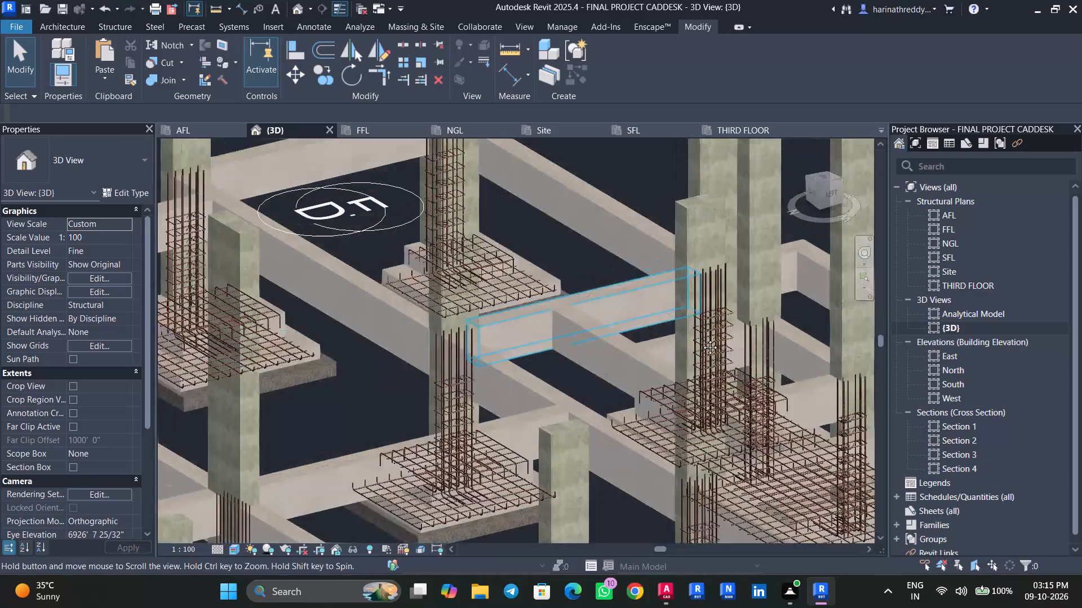
Examine the column and footing reinforcement from several sides for tie sets that still run up into the beams.
{"action": "scroll", "coordinate": [596, 255], "scroll_direction": "up", "scroll_amount": 1}
{"action": "scroll", "coordinate": [596, 254], "scroll_direction": "down", "scroll_amount": 1}
{"action": "scroll", "coordinate": [596, 253], "scroll_direction": "up", "scroll_amount": 4}
{"action": "middle_click_drag", "start_coordinate": [529, 289], "coordinate": [711, 274]}
{"action": "scroll", "coordinate": [604, 299], "scroll_direction": "down", "scroll_amount": 2}
{"action": "scroll", "coordinate": [604, 299], "scroll_direction": "up", "scroll_amount": 1}
{"action": "scroll", "coordinate": [604, 299], "scroll_direction": "down", "scroll_amount": 3}
{"action": "middle_click_drag", "start_coordinate": [613, 317], "coordinate": [813, 357], "text": "shift"}
{"action": "middle_click_drag", "start_coordinate": [817, 341], "coordinate": [409, 275]}
{"action": "scroll", "coordinate": [619, 331], "scroll_direction": "down", "scroll_amount": 4}
{"action": "middle_click_drag", "start_coordinate": [646, 364], "coordinate": [943, 318], "text": "shift"}
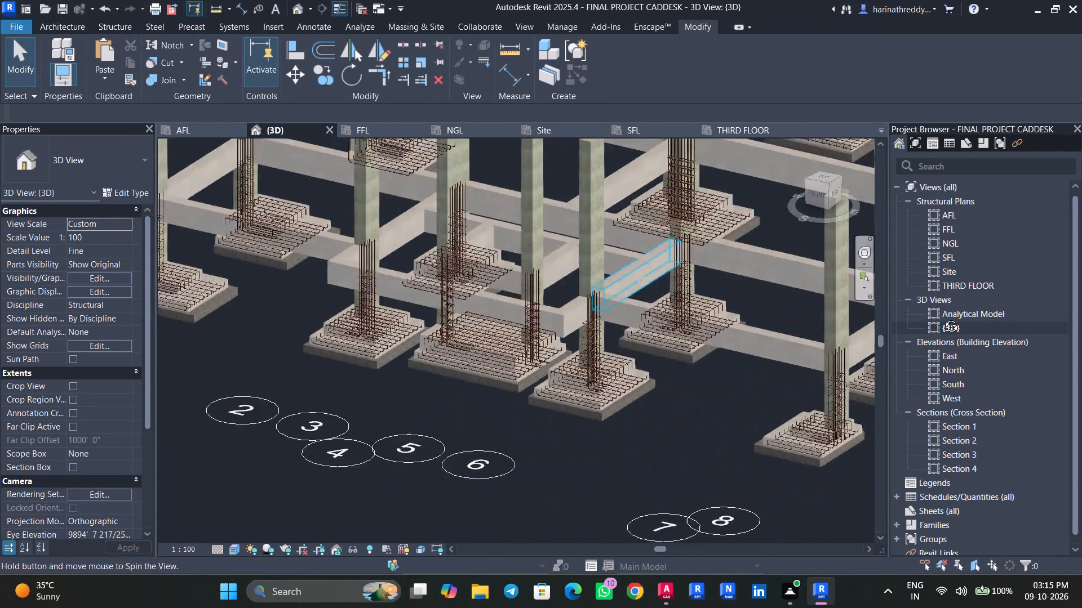
{"action": "middle_click_drag", "start_coordinate": [943, 318], "coordinate": [952, 314], "text": "shift"}
{"action": "scroll", "coordinate": [403, 306], "scroll_direction": "up", "scroll_amount": 9}
{"action": "middle_click_drag", "start_coordinate": [460, 343], "coordinate": [490, 261], "text": "shift"}
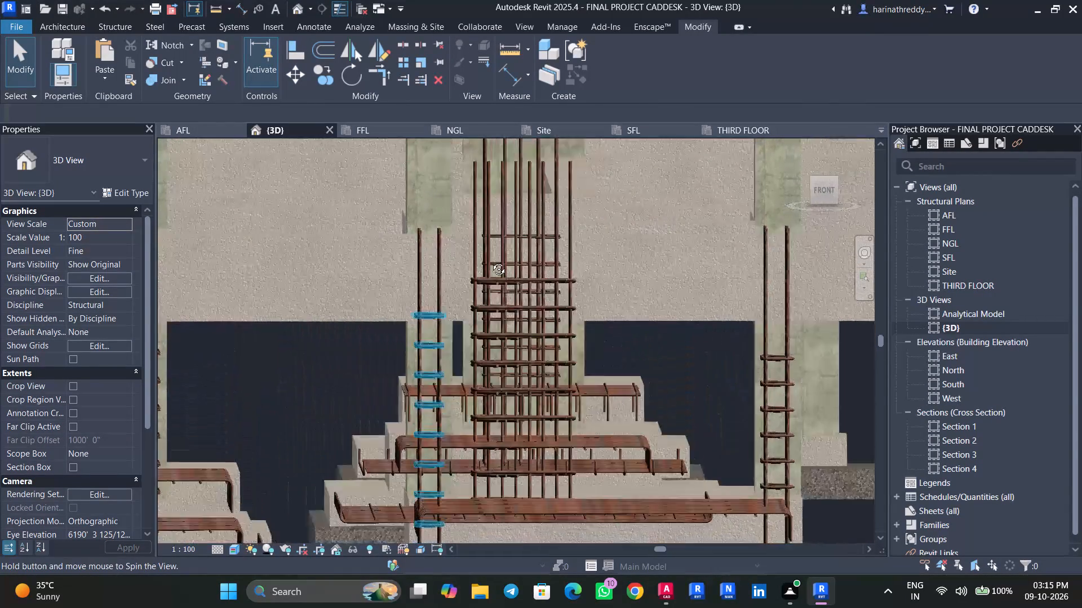
{"action": "middle_click_drag", "start_coordinate": [490, 261], "coordinate": [389, 342], "text": "shift"}
{"action": "middle_click_drag", "start_coordinate": [400, 350], "coordinate": [456, 442]}
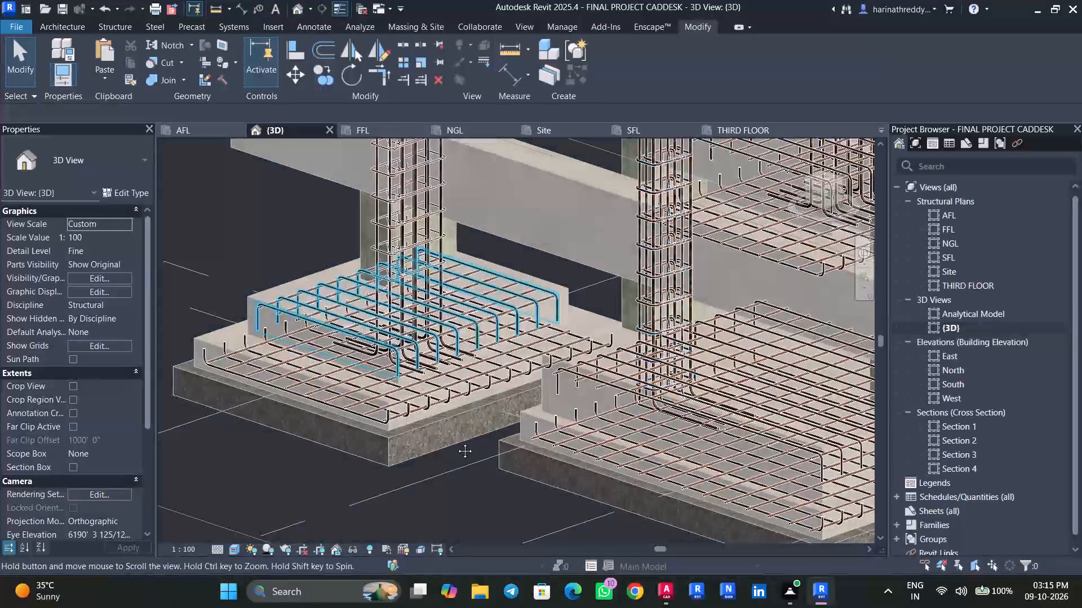
{"action": "middle_click_drag", "start_coordinate": [456, 442], "coordinate": [466, 462]}
{"action": "middle_click_drag", "start_coordinate": [444, 338], "coordinate": [542, 310], "text": "shift"}
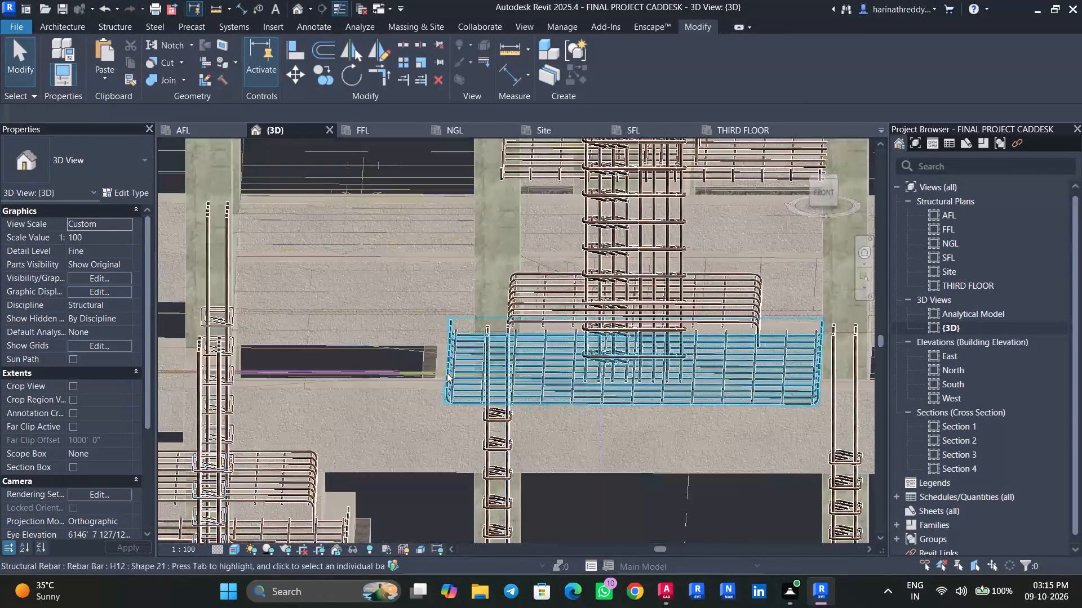
{"action": "middle_click_drag", "start_coordinate": [447, 370], "coordinate": [529, 218]}
From the front, shorten the two overlapping H12 tie sets beside the wide column by one spacing at the top, ending below the beam.
{"action": "left_click", "coordinate": [819, 195]}
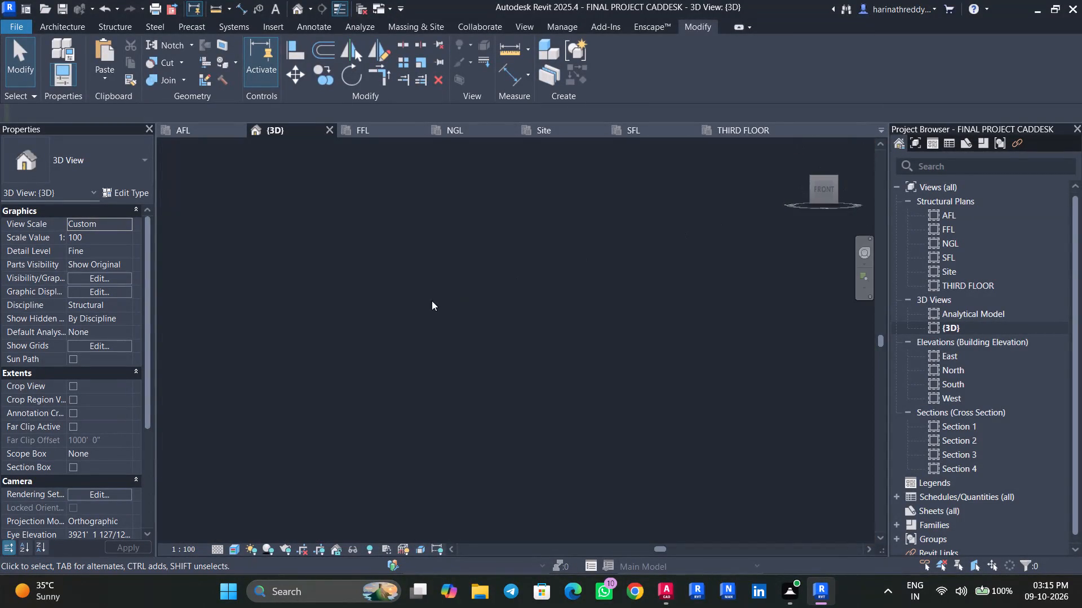
{"action": "scroll", "coordinate": [677, 354], "scroll_direction": "up", "scroll_amount": 9}
{"action": "scroll", "coordinate": [698, 345], "scroll_direction": "down", "scroll_amount": 1}
{"action": "scroll", "coordinate": [698, 345], "scroll_direction": "up", "scroll_amount": 15}
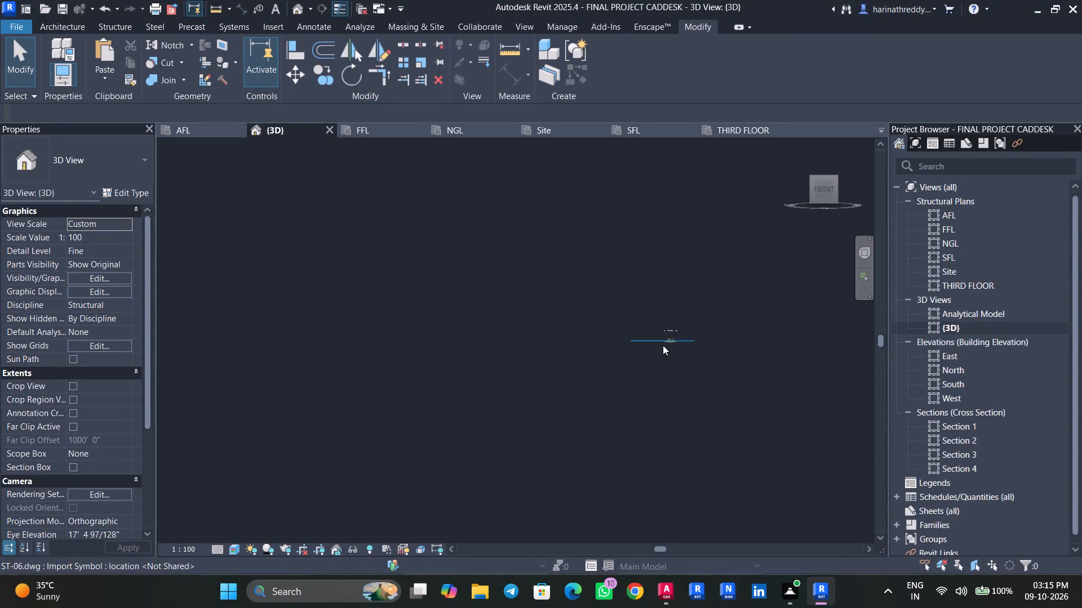
{"action": "scroll", "coordinate": [663, 345], "scroll_direction": "up", "scroll_amount": 20}
{"action": "scroll", "coordinate": [663, 345], "scroll_direction": "up", "scroll_amount": 11}
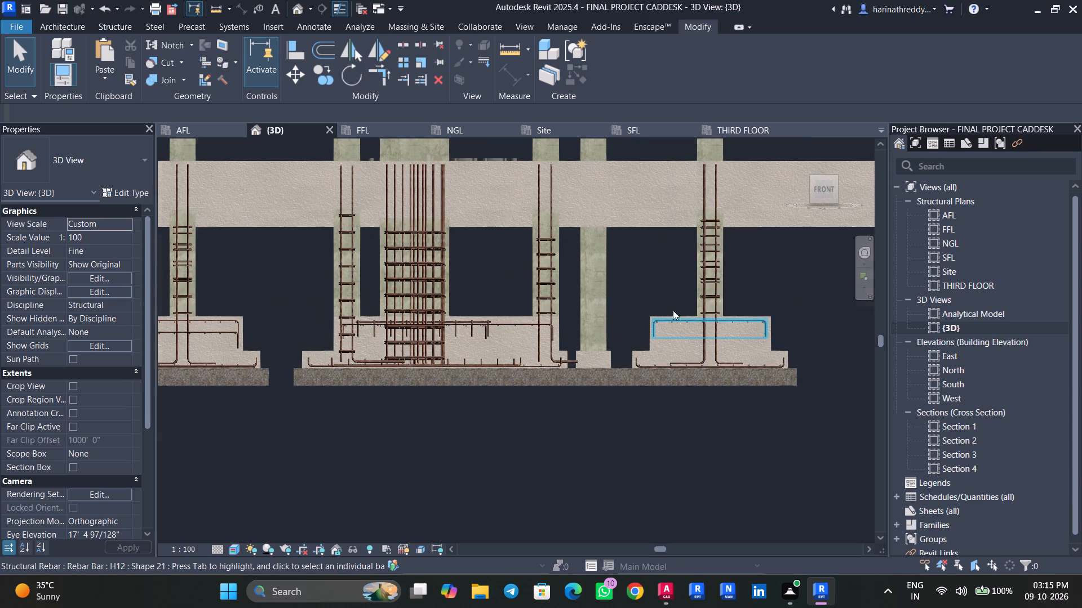
{"action": "middle_click_drag", "start_coordinate": [499, 279], "coordinate": [656, 320]}
{"action": "scroll", "coordinate": [516, 285], "scroll_direction": "up", "scroll_amount": 5}
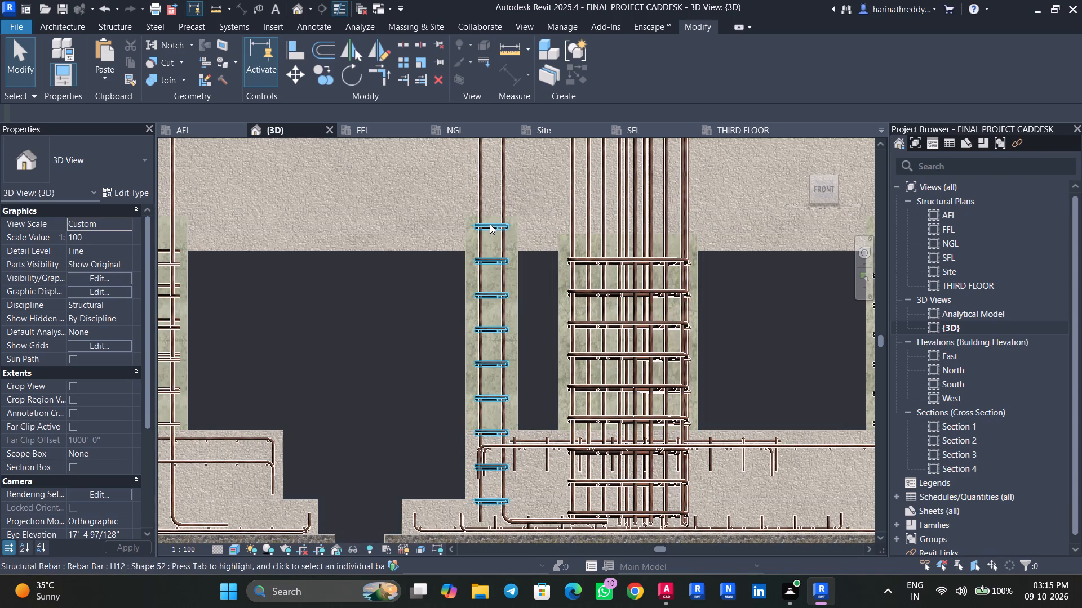
{"action": "left_click", "coordinate": [490, 224]}
{"action": "scroll", "coordinate": [490, 223], "scroll_direction": "up", "scroll_amount": 5}
{"action": "left_click_drag", "start_coordinate": [490, 225], "coordinate": [492, 279]}
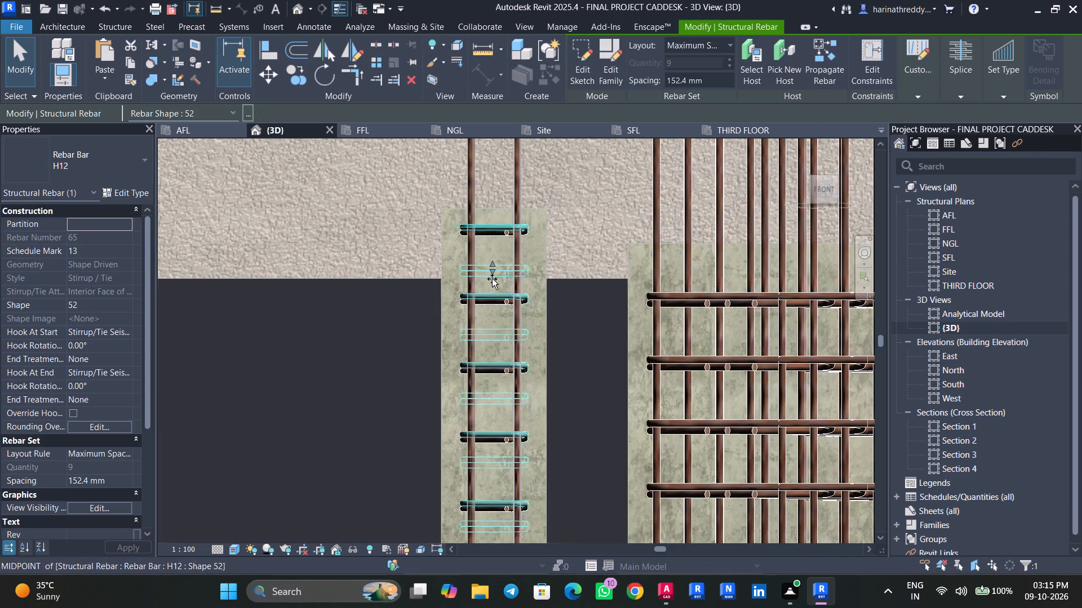
{"action": "left_click_drag", "start_coordinate": [492, 279], "coordinate": [493, 296]}
{"action": "key", "text": "Escape"}
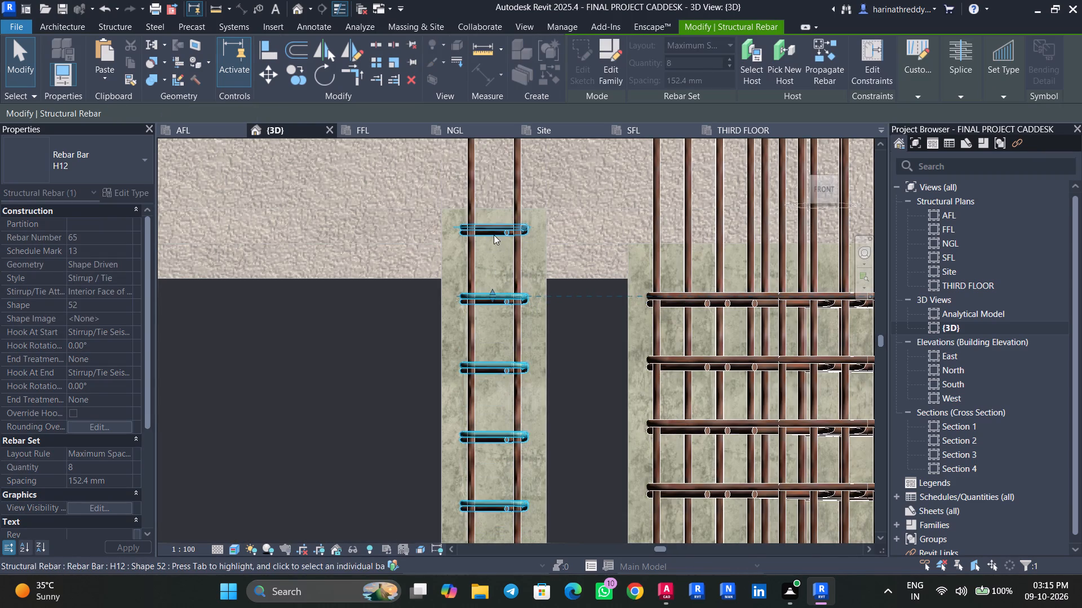
{"action": "left_click", "coordinate": [493, 232]}
{"action": "left_click_drag", "start_coordinate": [494, 233], "coordinate": [497, 293]}
{"action": "key", "text": "Escape"}
On the end column line seen from the front, lower the top of the first high H8 tie set to the beam's underside.
{"action": "scroll", "coordinate": [495, 320], "scroll_direction": "down", "scroll_amount": 8}
{"action": "middle_click_drag", "start_coordinate": [694, 379], "coordinate": [686, 378]}
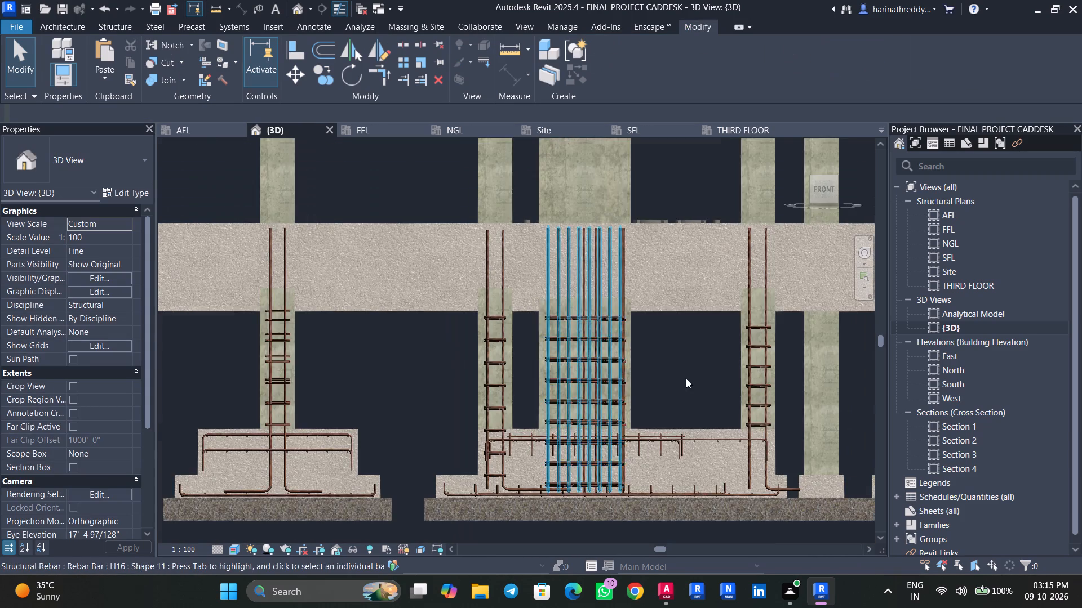
{"action": "middle_click_drag", "start_coordinate": [686, 378], "coordinate": [866, 375]}
{"action": "middle_click_drag", "start_coordinate": [603, 372], "coordinate": [838, 375]}
{"action": "middle_click_drag", "start_coordinate": [552, 369], "coordinate": [800, 372]}
{"action": "scroll", "coordinate": [563, 382], "scroll_direction": "up", "scroll_amount": 1}
{"action": "middle_click_drag", "start_coordinate": [564, 384], "coordinate": [642, 385]}
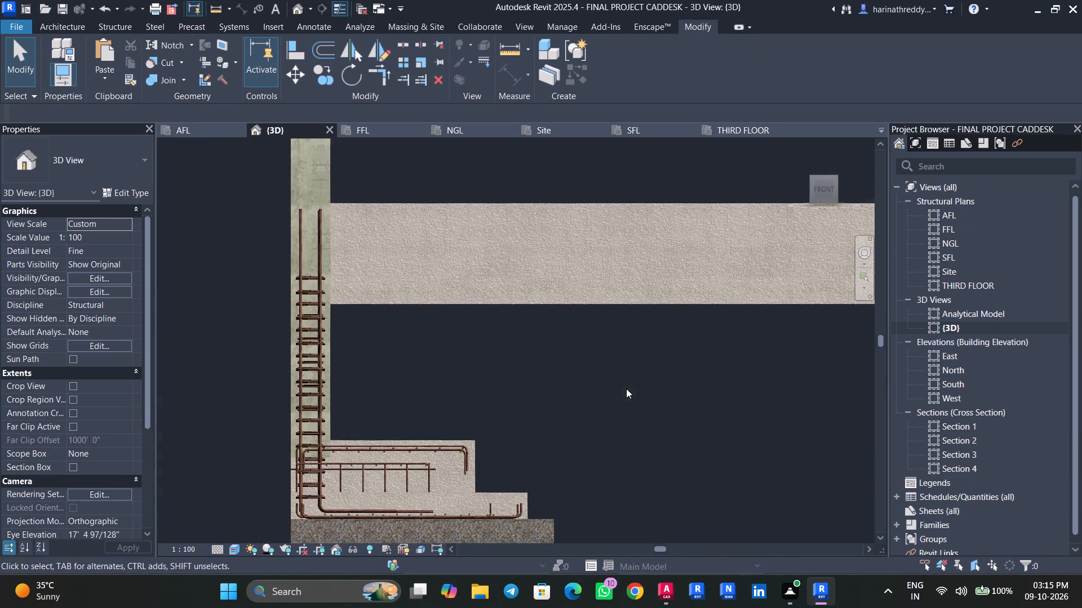
{"action": "scroll", "coordinate": [323, 295], "scroll_direction": "up", "scroll_amount": 4}
{"action": "left_click", "coordinate": [298, 269]}
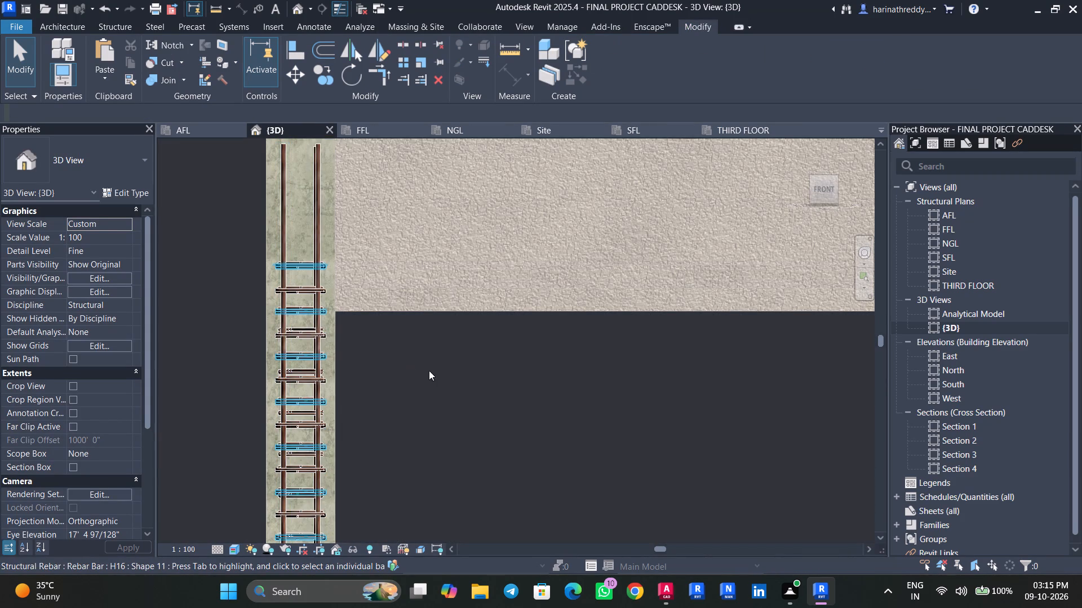
{"action": "middle_click_drag", "start_coordinate": [431, 371], "coordinate": [544, 298]}
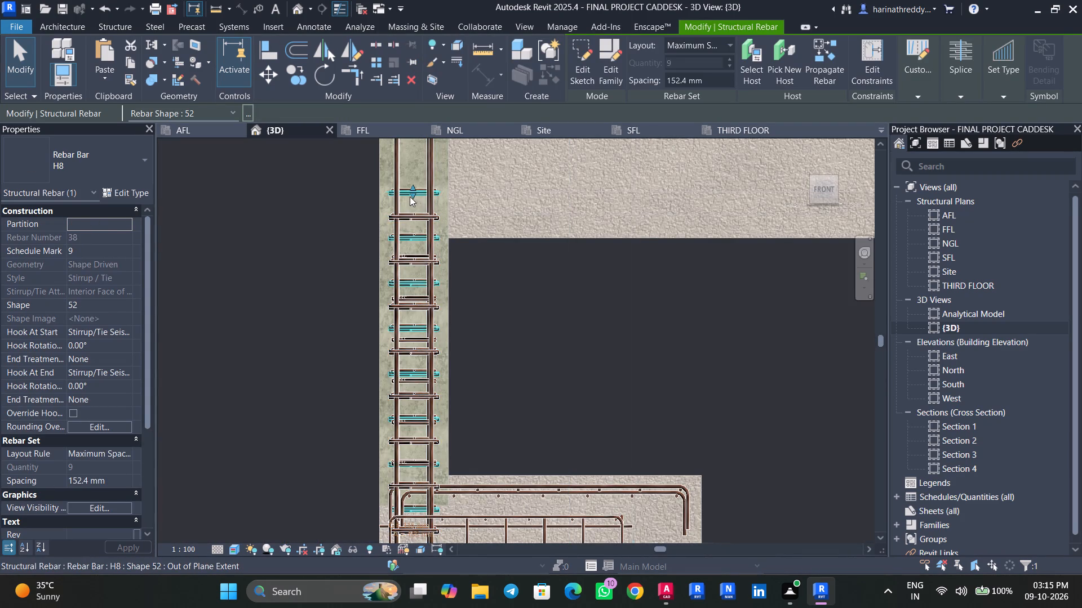
{"action": "left_click_drag", "start_coordinate": [410, 196], "coordinate": [417, 240]}
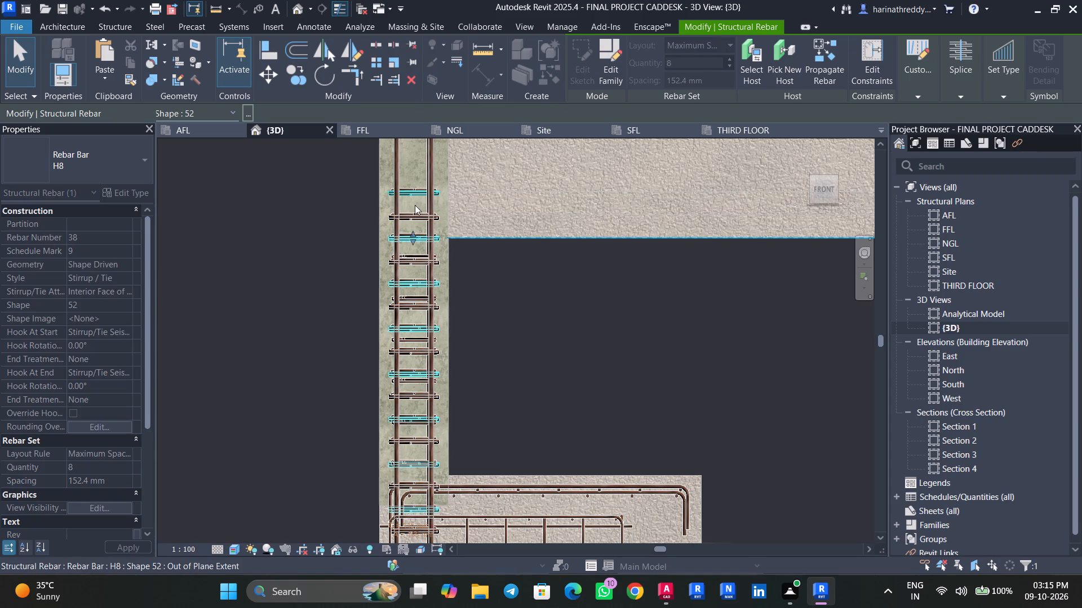
{"action": "key", "text": "Escape"}
Lower the tops of the next two H8 tie sets on the same column line to the beam's underside.
{"action": "left_click", "coordinate": [414, 192]}
{"action": "left_click_drag", "start_coordinate": [413, 193], "coordinate": [411, 235]}
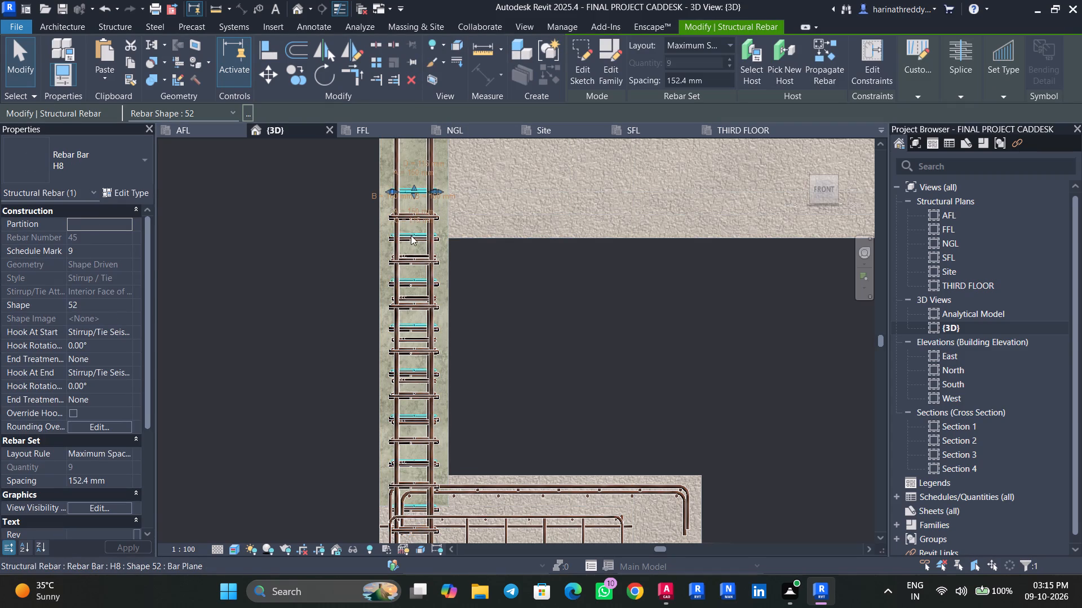
{"action": "left_click_drag", "start_coordinate": [411, 235], "coordinate": [412, 238]}
{"action": "key", "text": "Escape"}
{"action": "left_click", "coordinate": [416, 214]}
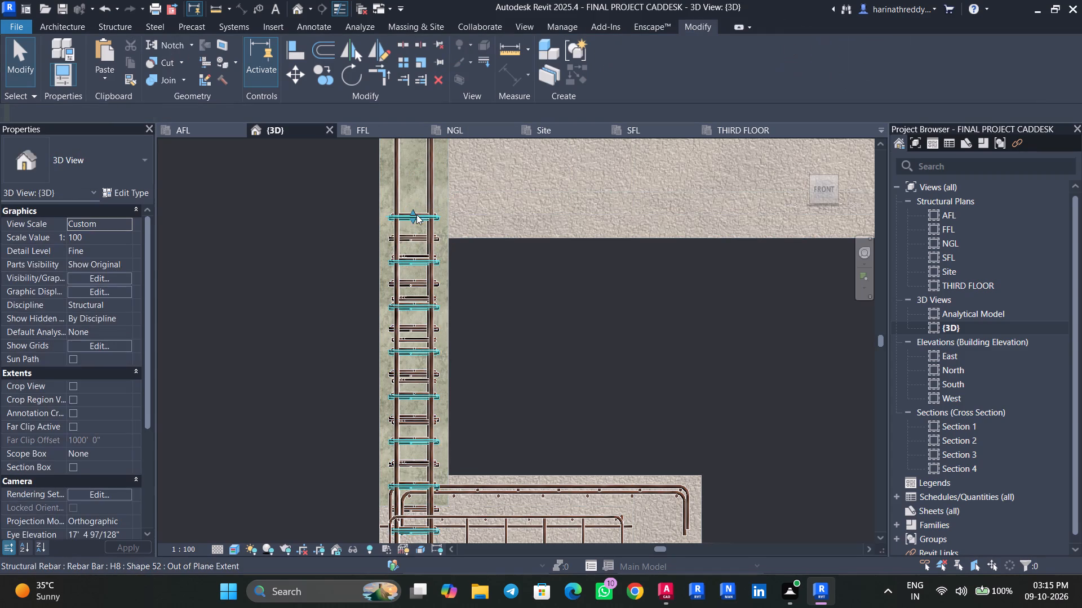
{"action": "left_click_drag", "start_coordinate": [409, 215], "coordinate": [411, 237]}
{"action": "key", "text": "Escape"}
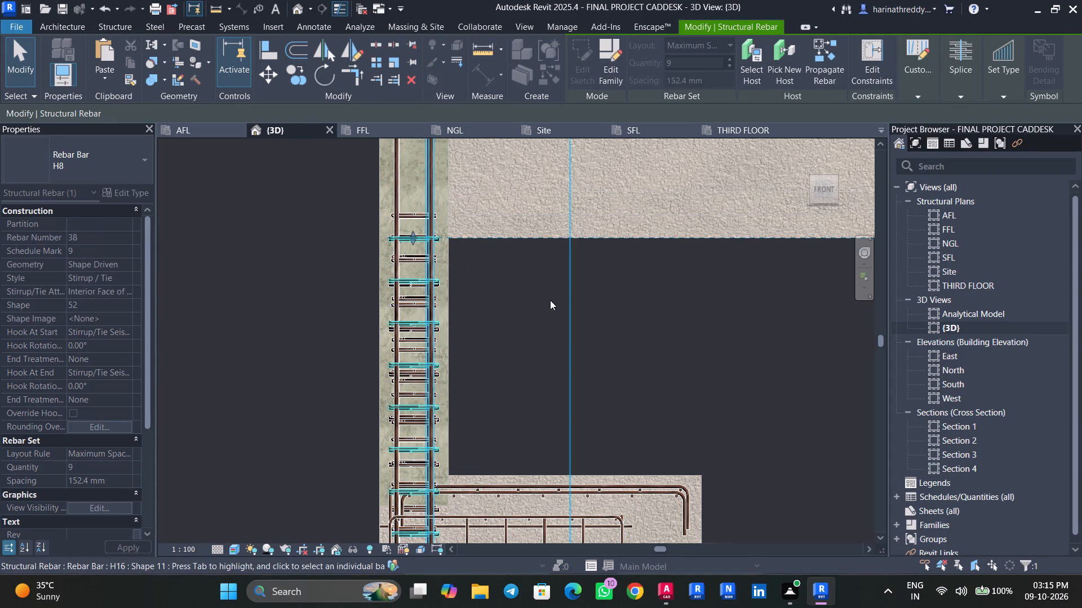
{"action": "key", "text": "Escape"}
Lower the remaining H8 tie sets that rise above the beam's underside on this column line to that level, and save the project.
{"action": "scroll", "coordinate": [413, 212], "scroll_direction": "up", "scroll_amount": 3}
{"action": "left_click", "coordinate": [413, 212]}
{"action": "left_click_drag", "start_coordinate": [414, 218], "coordinate": [415, 224]}
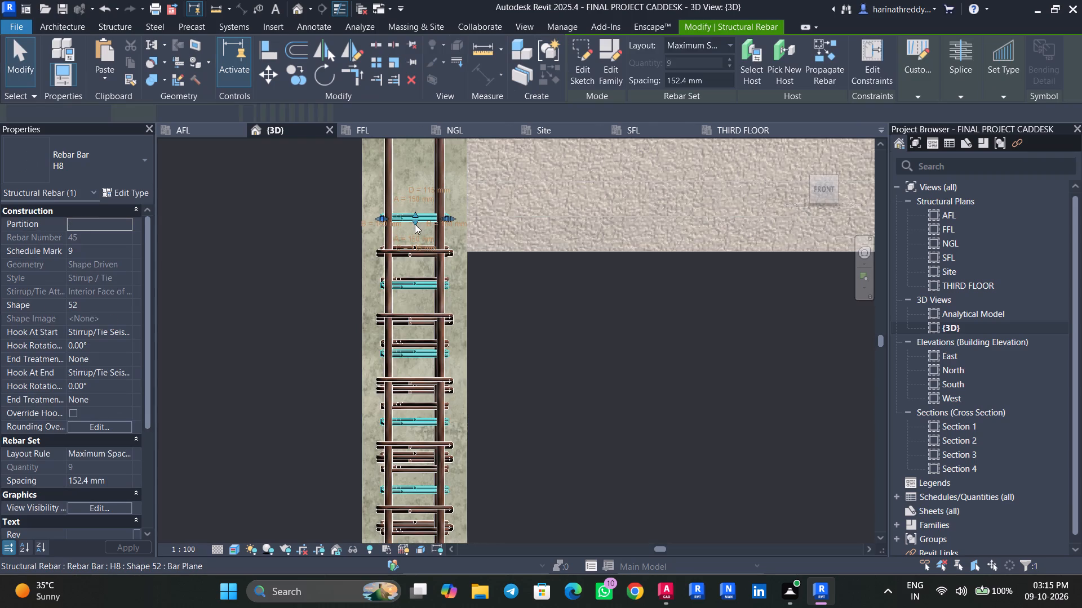
{"action": "left_click_drag", "start_coordinate": [415, 224], "coordinate": [414, 247]}
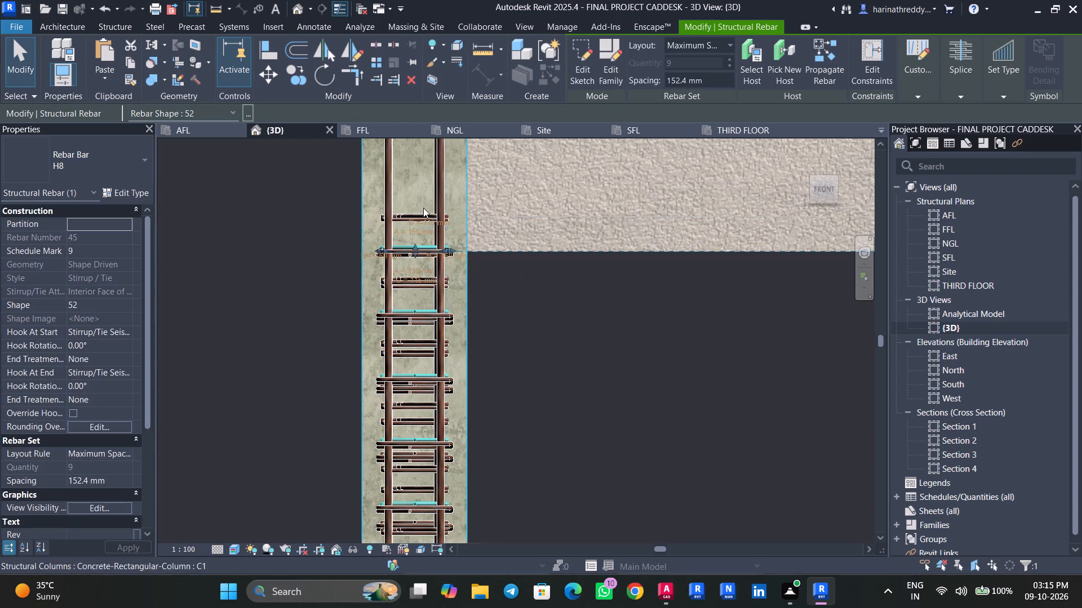
{"action": "left_click", "coordinate": [420, 214]}
{"action": "key", "text": "Escape"}
{"action": "left_click", "coordinate": [417, 218]}
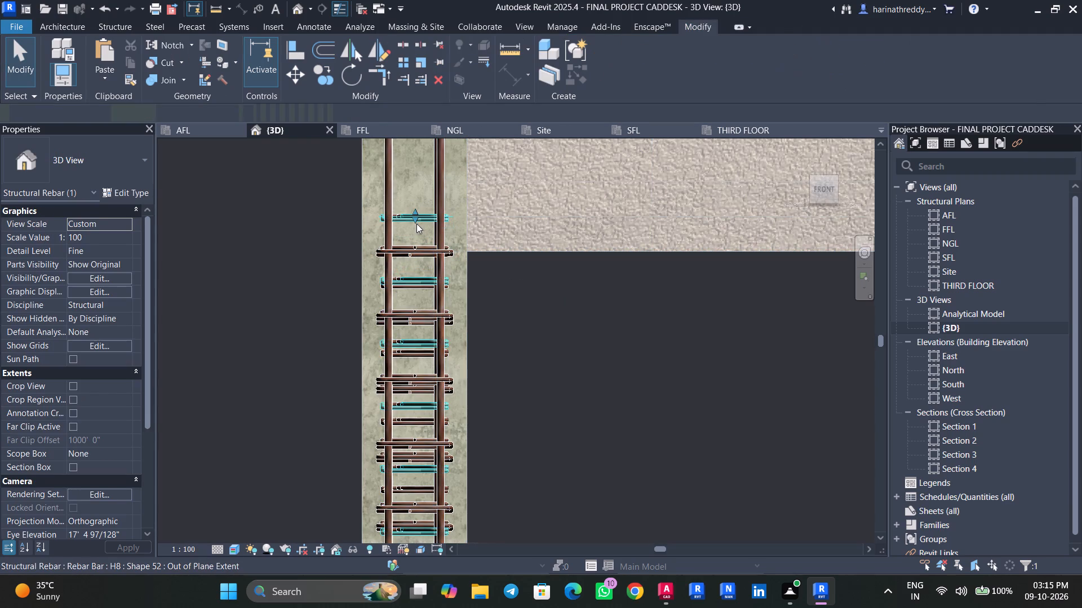
{"action": "left_click_drag", "start_coordinate": [415, 217], "coordinate": [415, 249]}
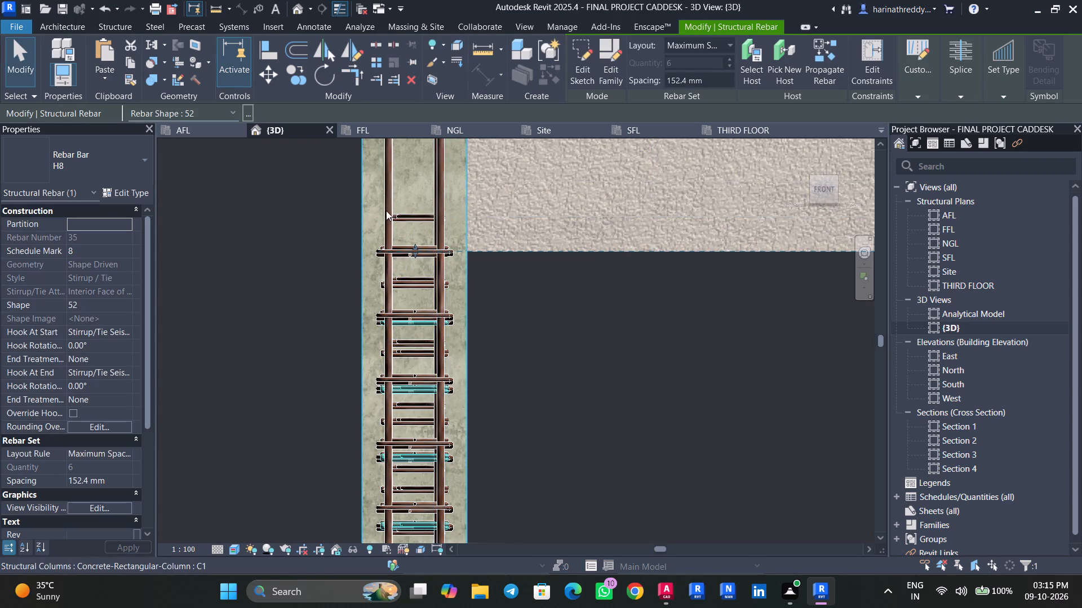
{"action": "key", "text": "Escape"}
{"action": "left_click", "coordinate": [405, 215]}
{"action": "left_click_drag", "start_coordinate": [415, 217], "coordinate": [416, 247]}
{"action": "key", "text": "Escape"}
{"action": "key", "text": "Escape"}
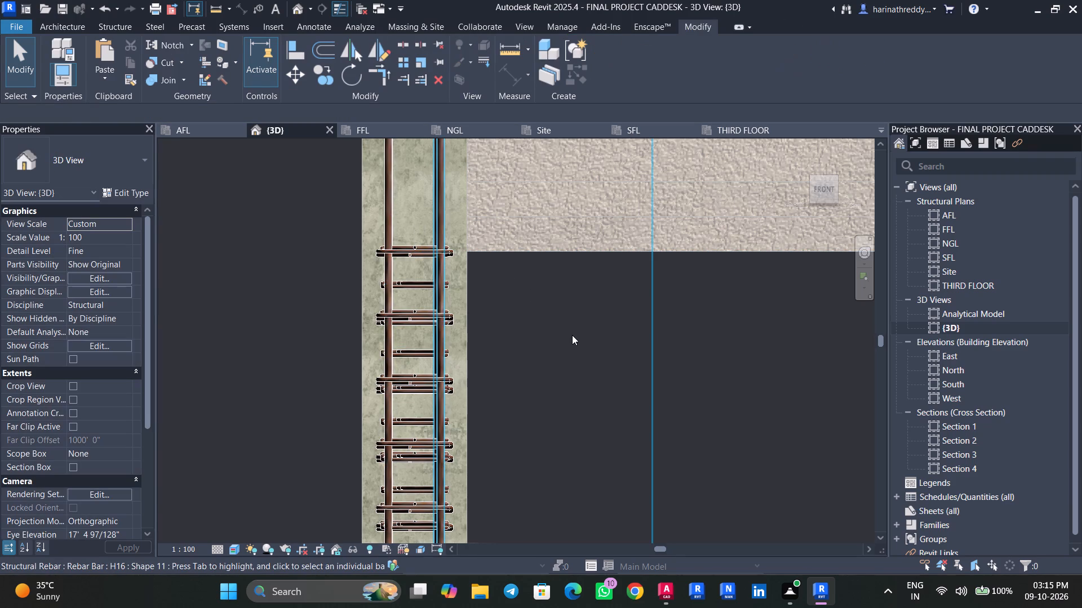
{"action": "key", "text": "ctrl+s"}
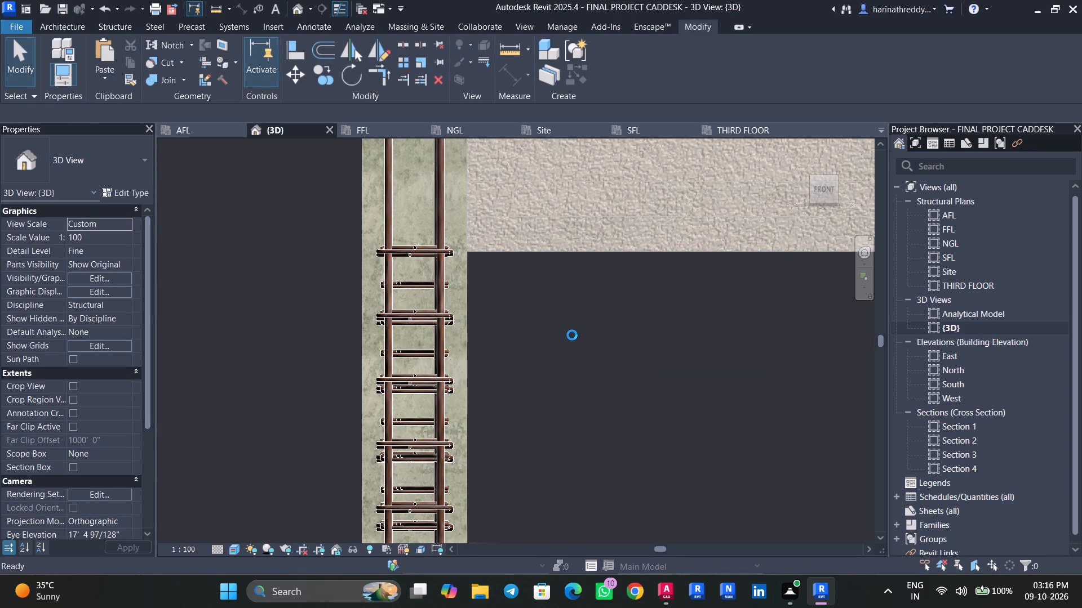
Extend the two lower H8 tie sets on this column line up to the beam's underside and save the project.
{"action": "left_click", "coordinate": [413, 286]}
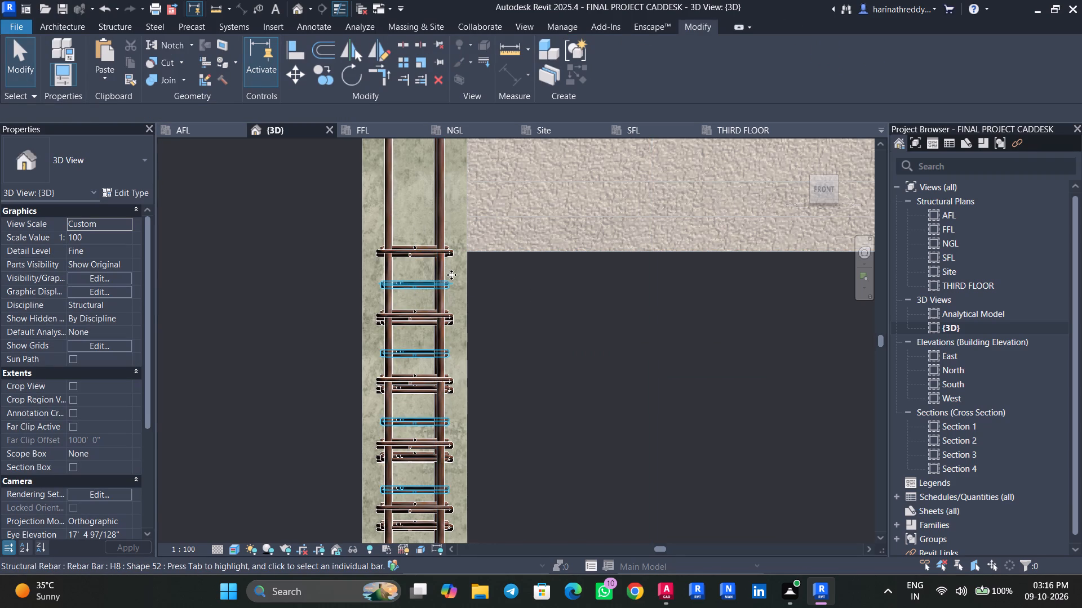
{"action": "left_click_drag", "start_coordinate": [414, 278], "coordinate": [414, 251]}
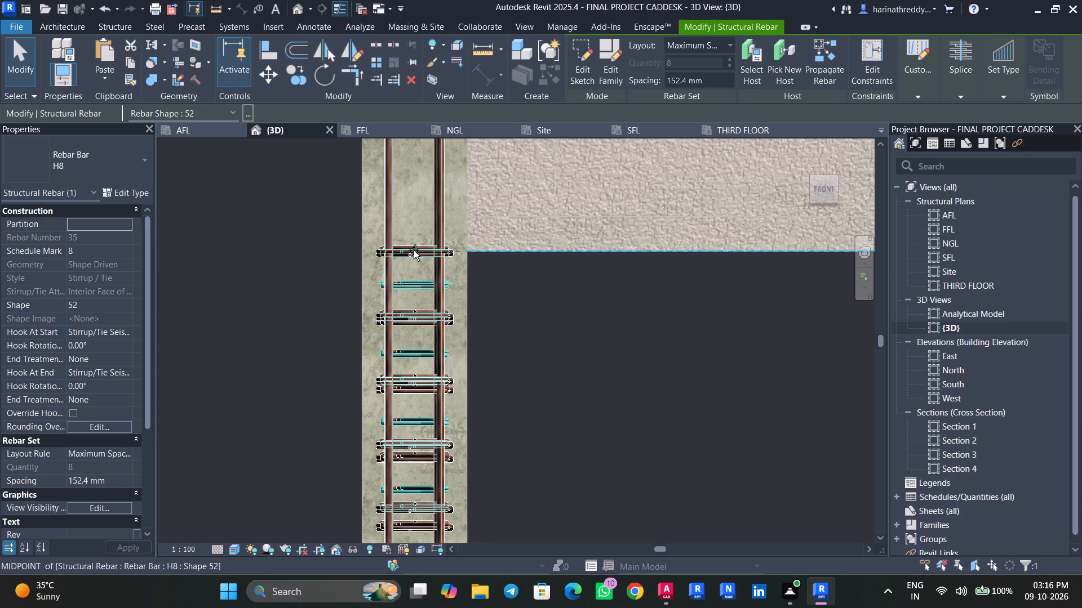
{"action": "left_click_drag", "start_coordinate": [414, 251], "coordinate": [414, 249]}
{"action": "key", "text": "Escape"}
{"action": "key", "text": "Escape"}
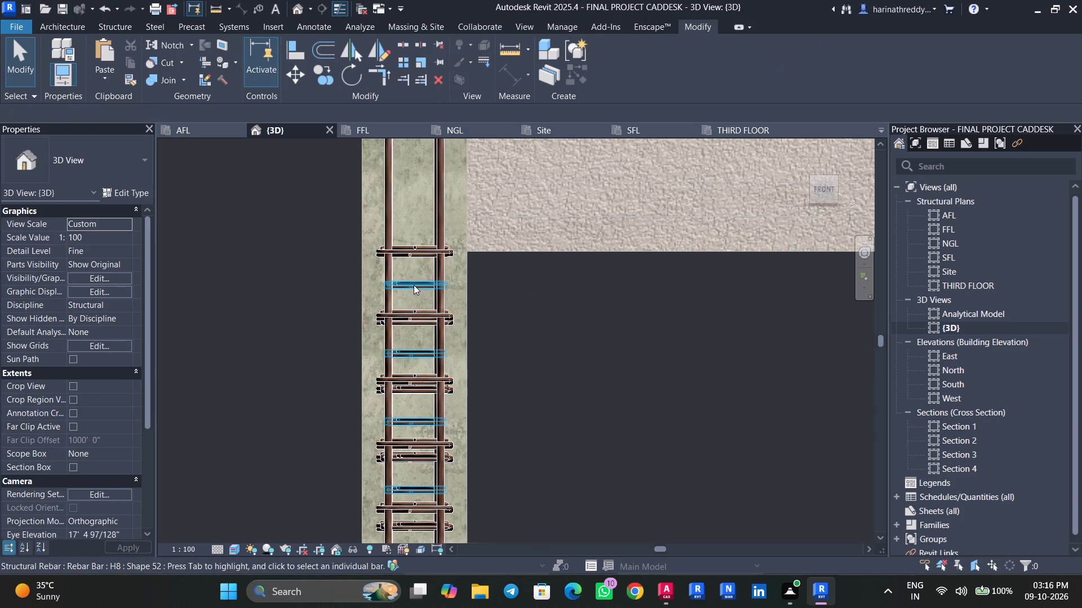
{"action": "left_click", "coordinate": [414, 285]}
{"action": "left_click_drag", "start_coordinate": [416, 279], "coordinate": [418, 250]}
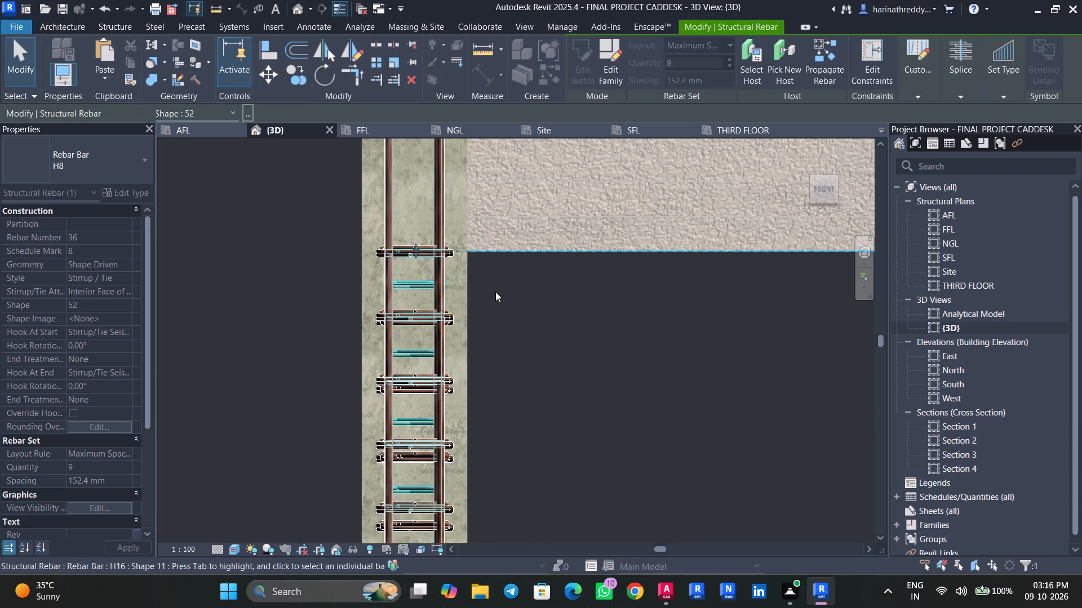
{"action": "key", "text": "Escape"}
{"action": "key", "text": "Escape"}
{"action": "key", "text": "ctrl+s"}
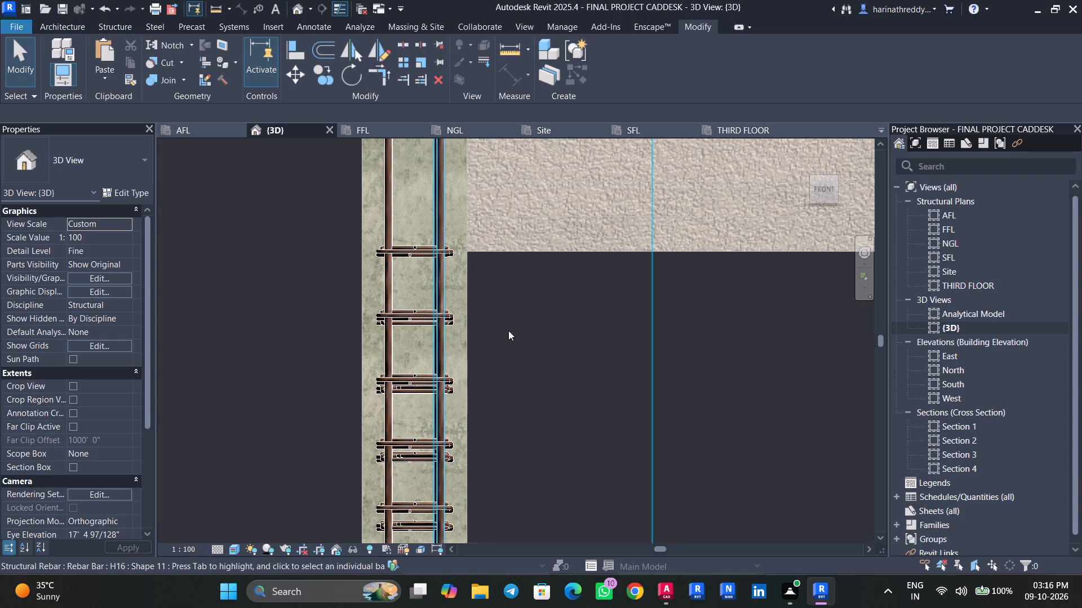
Look for the structural model in the 3D view from the front, right and back-left directions.
{"action": "scroll", "coordinate": [552, 372], "scroll_direction": "down", "scroll_amount": 7}
{"action": "middle_click_drag", "start_coordinate": [586, 401], "coordinate": [660, 436], "text": "shift"}
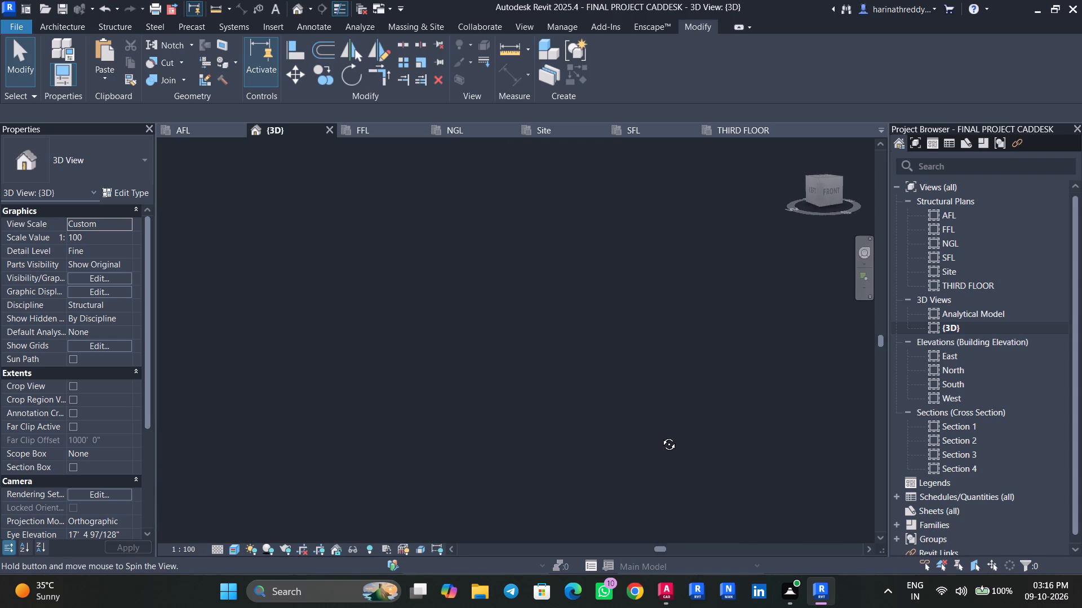
{"action": "middle_click_drag", "start_coordinate": [660, 436], "coordinate": [660, 435], "text": "shift"}
{"action": "scroll", "coordinate": [655, 416], "scroll_direction": "down", "scroll_amount": 4}
{"action": "scroll", "coordinate": [654, 418], "scroll_direction": "up", "scroll_amount": 1}
{"action": "scroll", "coordinate": [654, 418], "scroll_direction": "down", "scroll_amount": 15}
{"action": "left_click", "coordinate": [841, 191]}
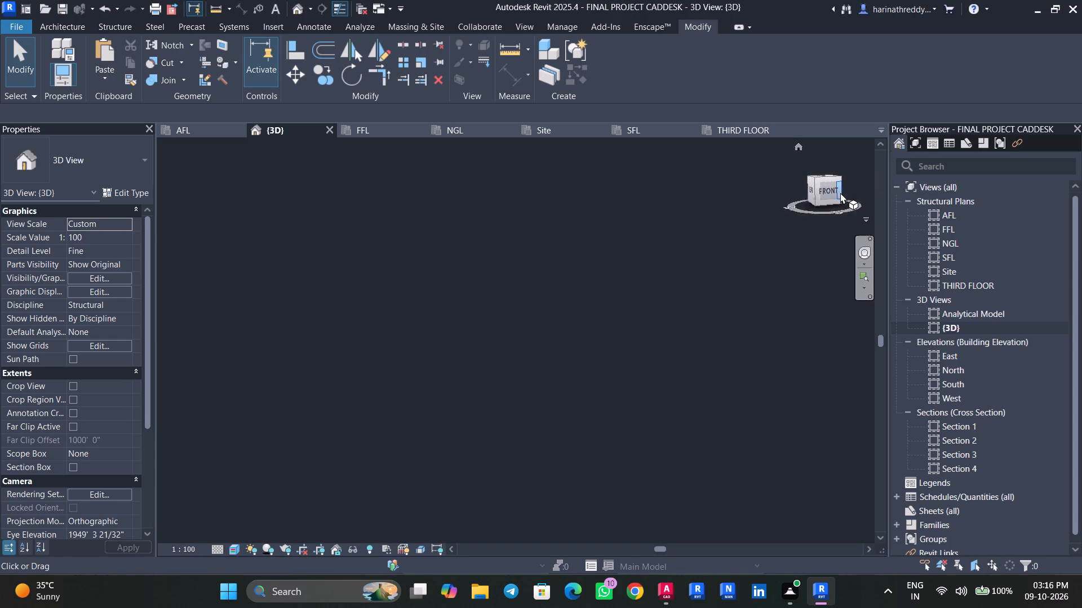
{"action": "left_click", "coordinate": [837, 191]}
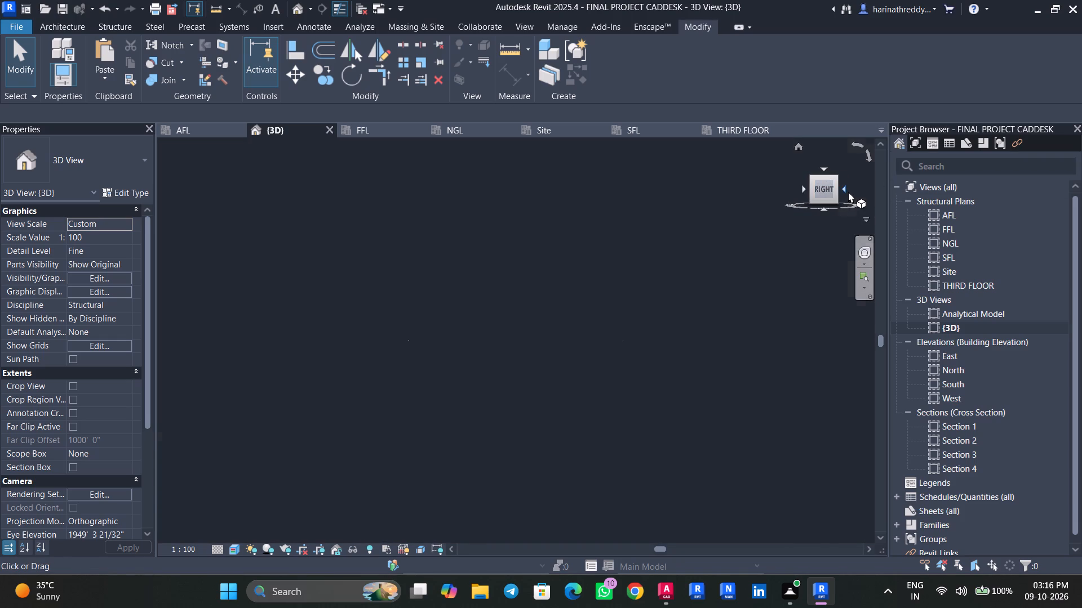
{"action": "left_click", "coordinate": [848, 191]}
{"action": "left_click", "coordinate": [836, 189]}
{"action": "scroll", "coordinate": [716, 298], "scroll_direction": "up", "scroll_amount": 1}
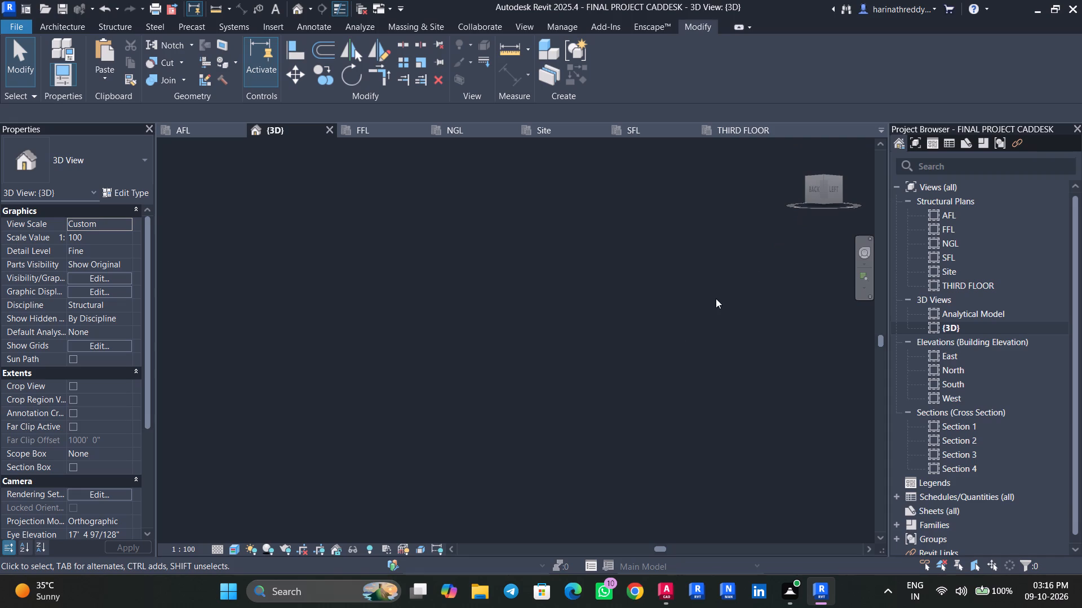
{"action": "scroll", "coordinate": [716, 298], "scroll_direction": "up", "scroll_amount": 1}
{"action": "scroll", "coordinate": [716, 298], "scroll_direction": "down", "scroll_amount": 1}
{"action": "scroll", "coordinate": [716, 298], "scroll_direction": "up", "scroll_amount": 1}
{"action": "scroll", "coordinate": [685, 313], "scroll_direction": "down", "scroll_amount": 20}
{"action": "scroll", "coordinate": [685, 313], "scroll_direction": "down", "scroll_amount": 2}
{"action": "double_click", "coordinate": [951, 317]}
{"action": "double_click", "coordinate": [953, 328]}
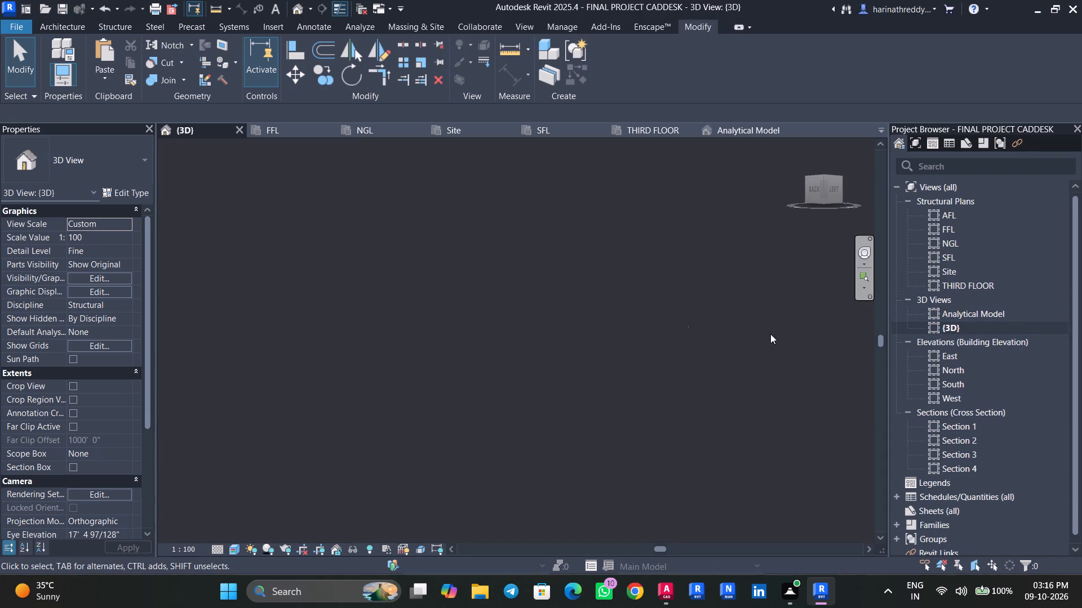
{"action": "scroll", "coordinate": [700, 327], "scroll_direction": "up", "scroll_amount": 20}
{"action": "scroll", "coordinate": [700, 327], "scroll_direction": "up", "scroll_amount": 4}
{"action": "scroll", "coordinate": [606, 324], "scroll_direction": "down", "scroll_amount": 10}
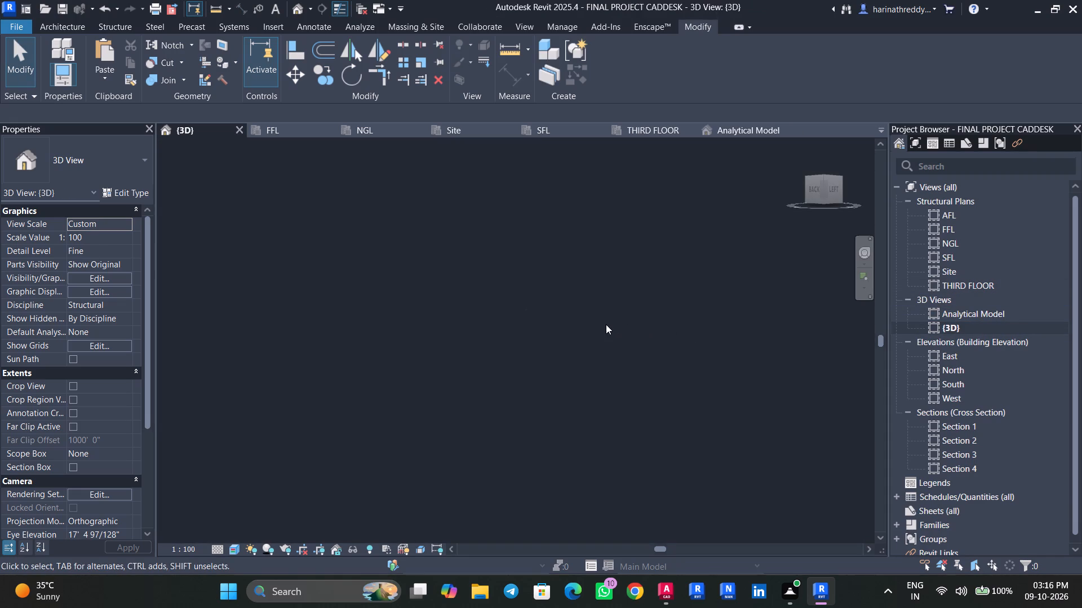
{"action": "scroll", "coordinate": [606, 324], "scroll_direction": "down", "scroll_amount": 14}
Select the F2 footing on grid B in the AFL structural plan and look for it in the 3D view.
{"action": "double_click", "coordinate": [956, 215]}
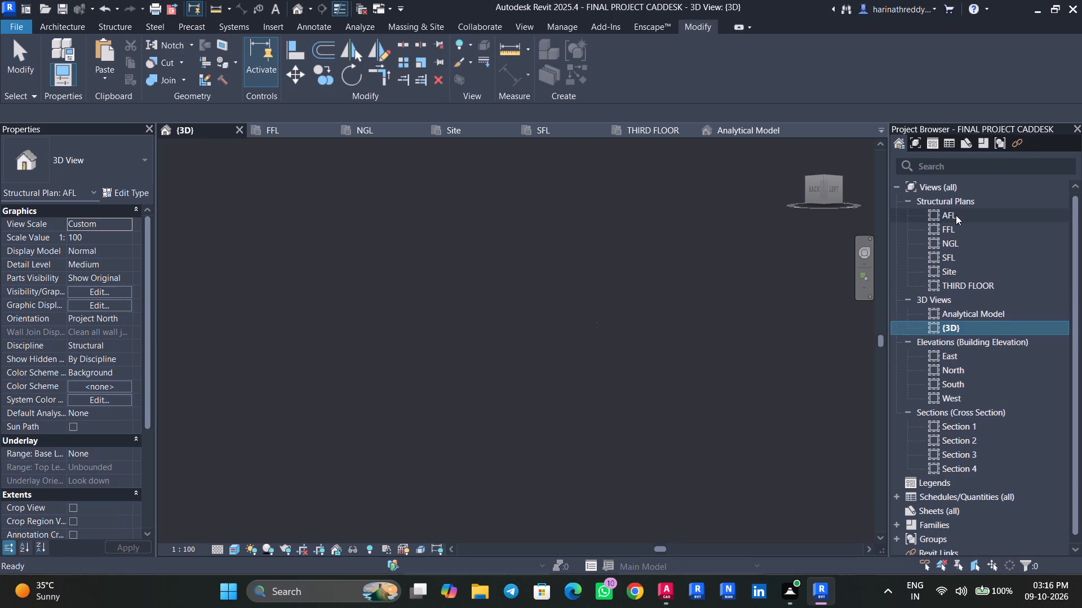
{"action": "scroll", "coordinate": [603, 330], "scroll_direction": "up", "scroll_amount": 8}
{"action": "left_click", "coordinate": [567, 348]}
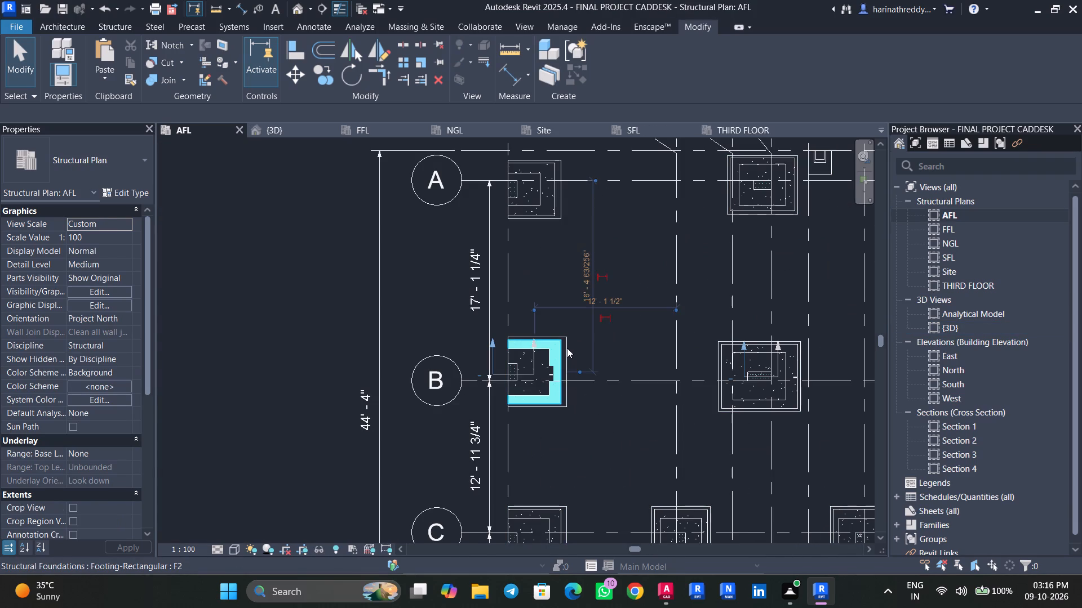
{"action": "right_click", "coordinate": [567, 348]}
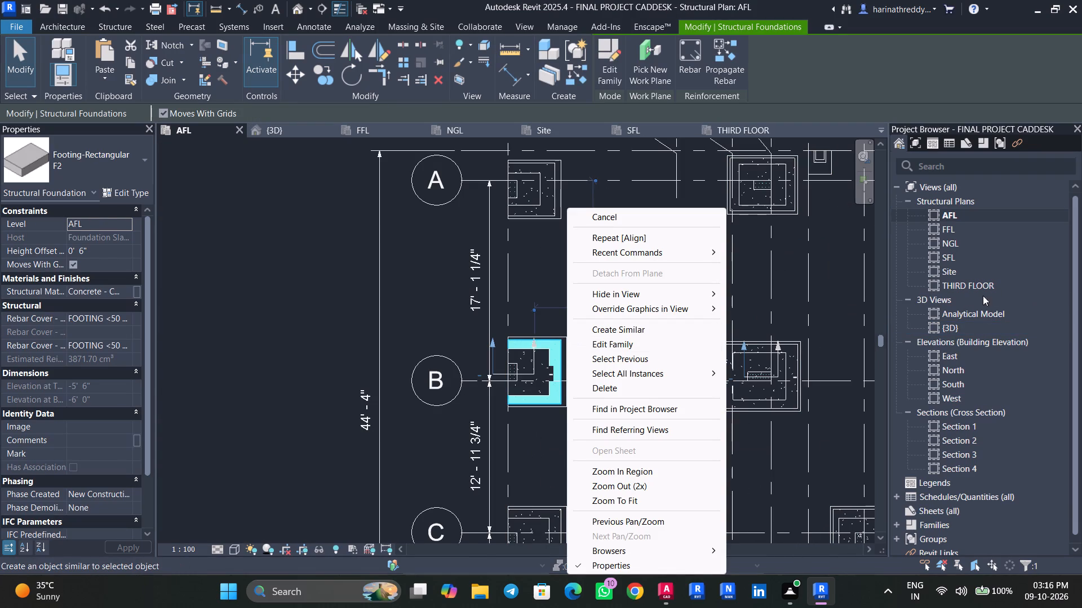
{"action": "left_click", "coordinate": [958, 328]}
{"action": "double_click", "coordinate": [957, 327]}
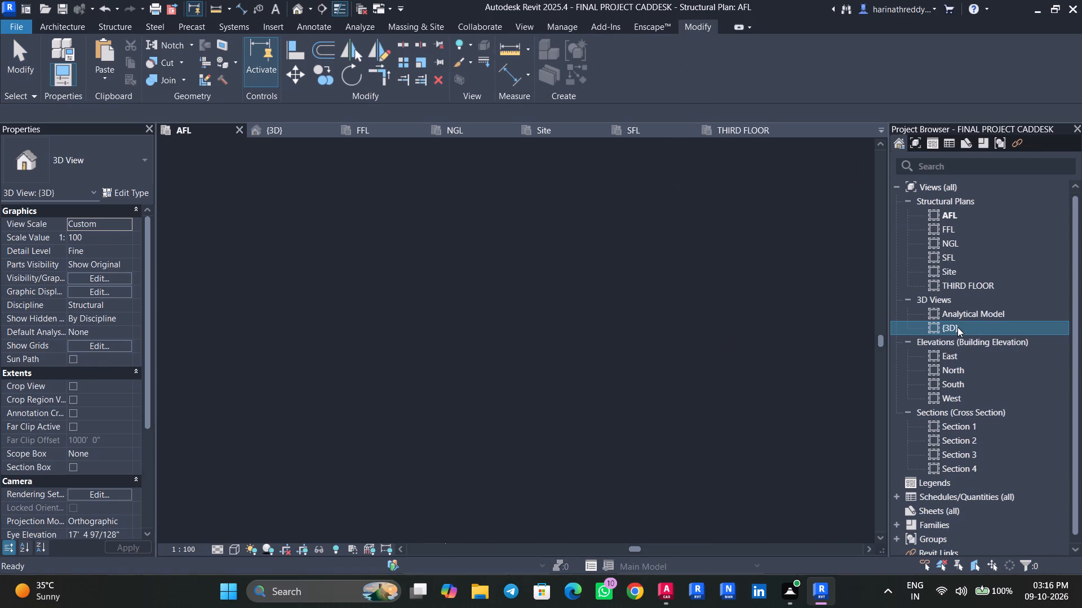
{"action": "scroll", "coordinate": [586, 299], "scroll_direction": "up", "scroll_amount": 8}
{"action": "scroll", "coordinate": [586, 324], "scroll_direction": "down", "scroll_amount": 1}
{"action": "scroll", "coordinate": [586, 324], "scroll_direction": "up", "scroll_amount": 10}
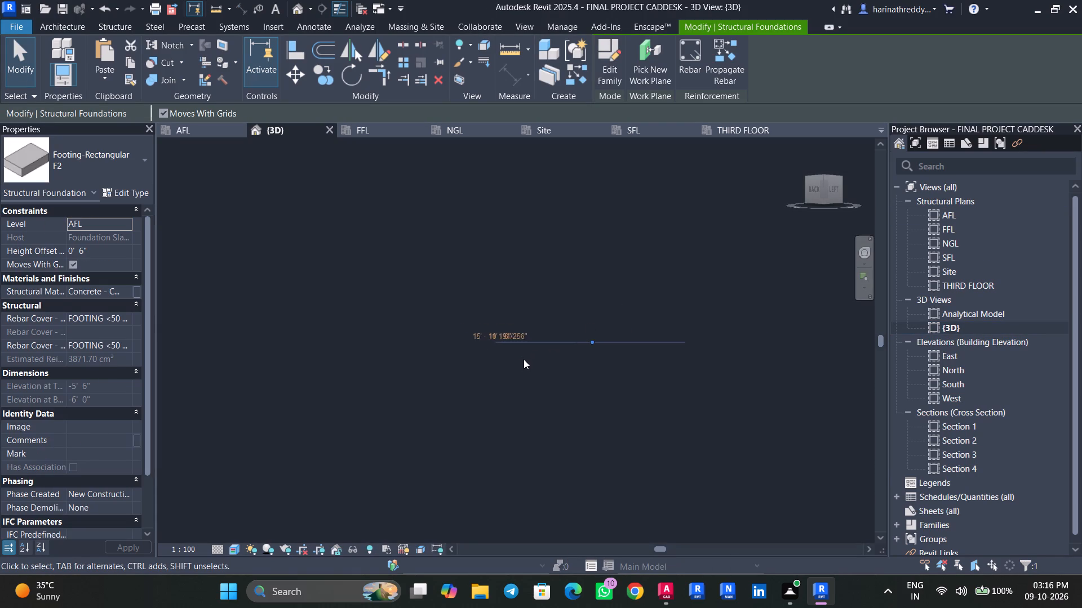
{"action": "scroll", "coordinate": [524, 359], "scroll_direction": "up", "scroll_amount": 10}
{"action": "scroll", "coordinate": [490, 345], "scroll_direction": "down", "scroll_amount": 1}
{"action": "scroll", "coordinate": [490, 345], "scroll_direction": "up", "scroll_amount": 7}
{"action": "middle_click_drag", "start_coordinate": [450, 306], "coordinate": [862, 475]}
{"action": "scroll", "coordinate": [757, 405], "scroll_direction": "up", "scroll_amount": 4}
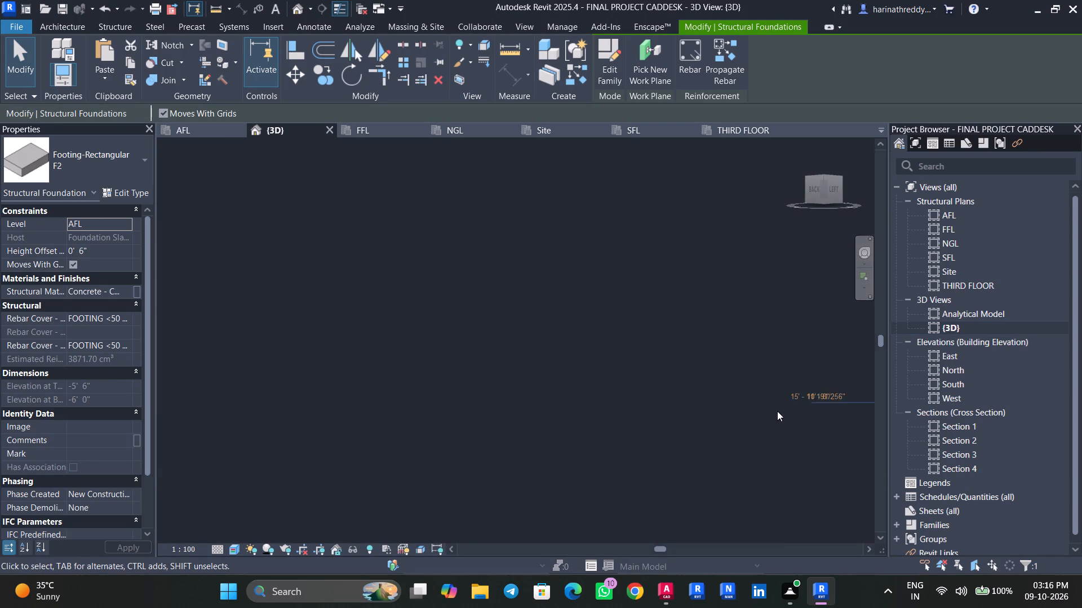
{"action": "scroll", "coordinate": [777, 411], "scroll_direction": "up", "scroll_amount": 8}
{"action": "middle_click_drag", "start_coordinate": [838, 418], "coordinate": [614, 457]}
{"action": "scroll", "coordinate": [655, 440], "scroll_direction": "up", "scroll_amount": 2}
{"action": "scroll", "coordinate": [656, 439], "scroll_direction": "down", "scroll_amount": 1}
{"action": "scroll", "coordinate": [656, 439], "scroll_direction": "up", "scroll_amount": 15}
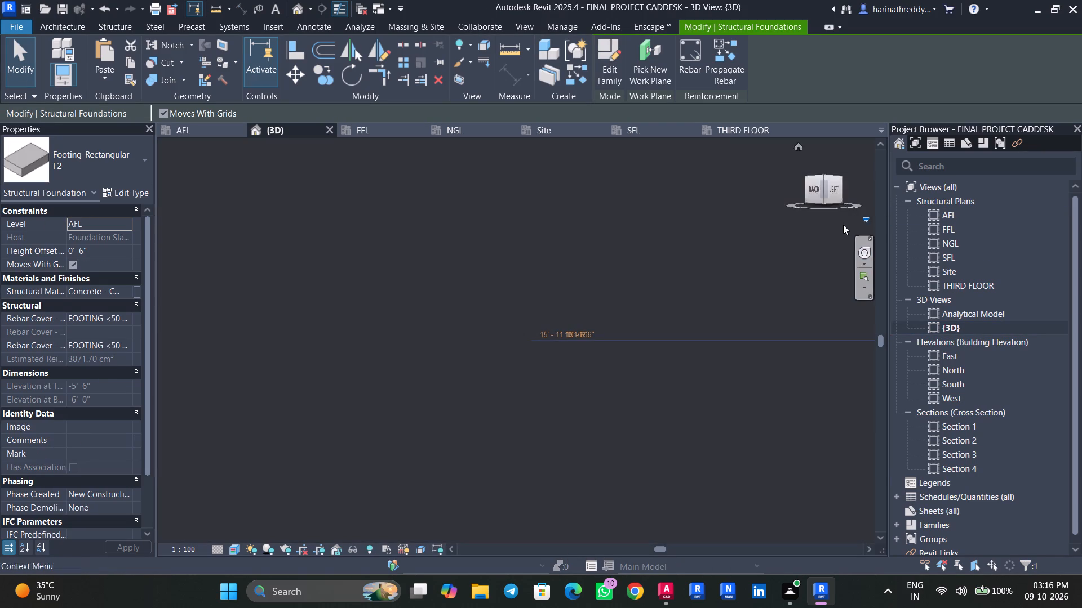
{"action": "left_click", "coordinate": [865, 279]}
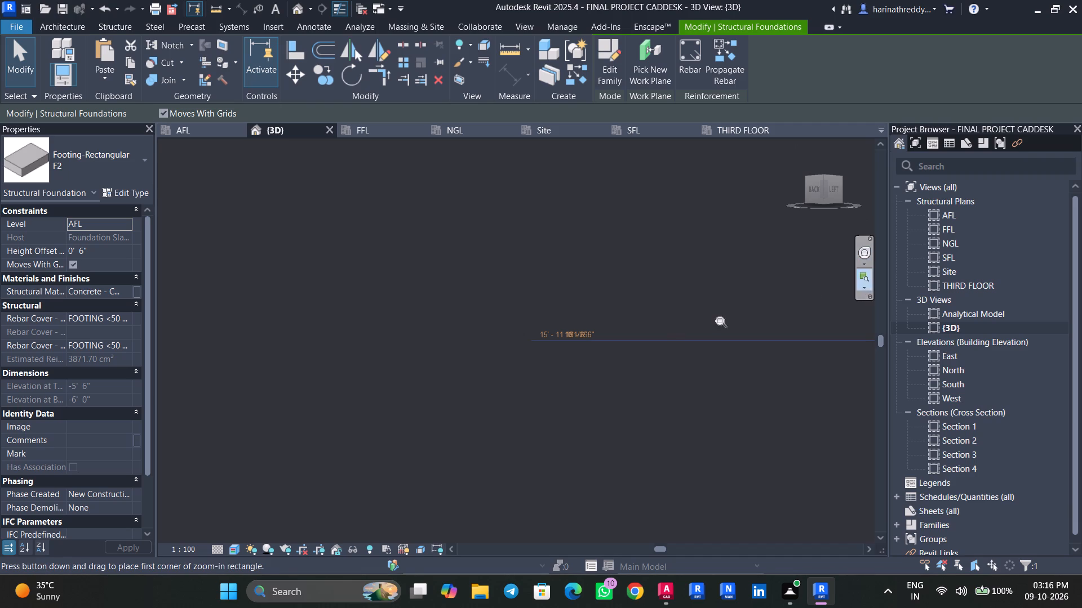
{"action": "left_click_drag", "start_coordinate": [504, 293], "coordinate": [676, 407]}
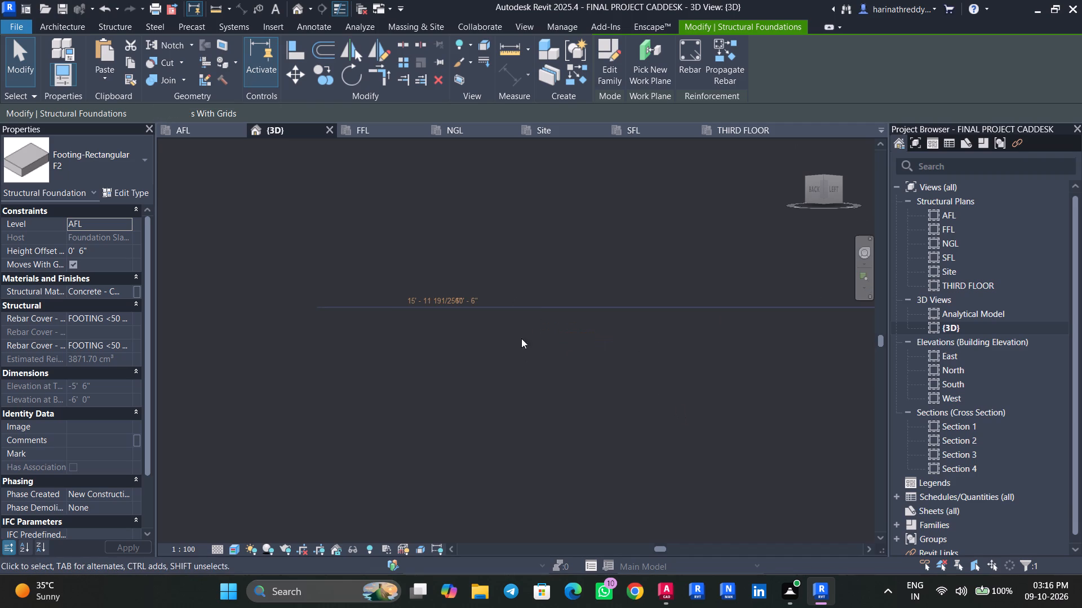
{"action": "left_click_drag", "start_coordinate": [356, 252], "coordinate": [567, 406]}
{"action": "scroll", "coordinate": [521, 390], "scroll_direction": "down", "scroll_amount": 12}
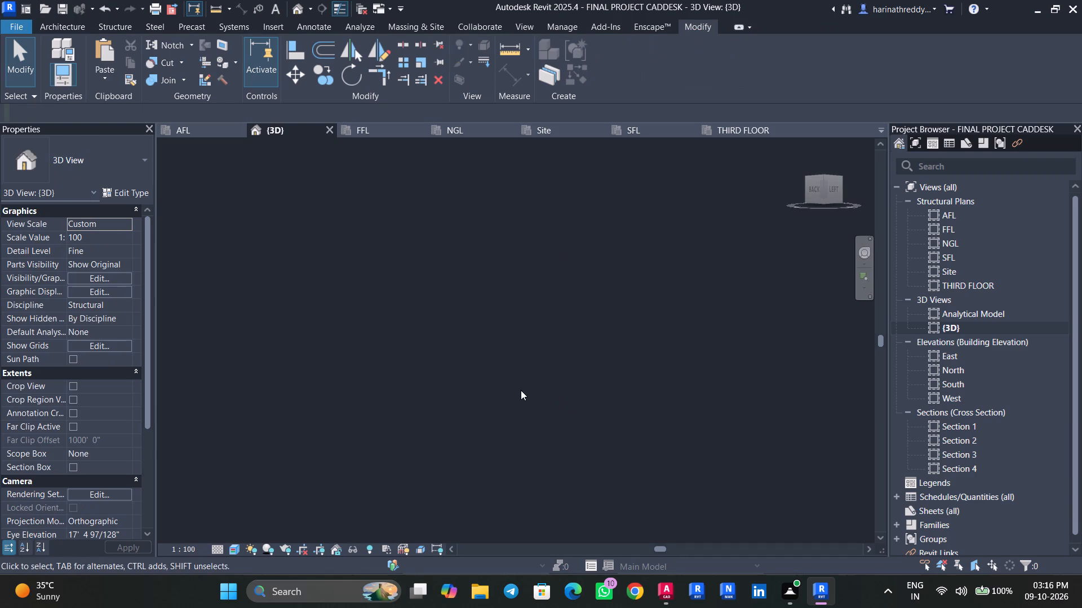
{"action": "scroll", "coordinate": [521, 390], "scroll_direction": "down", "scroll_amount": 8}
{"action": "scroll", "coordinate": [521, 390], "scroll_direction": "up", "scroll_amount": 1}
{"action": "scroll", "coordinate": [521, 390], "scroll_direction": "down", "scroll_amount": 5}
Look for the structural model in the 3D view from an upper corner direction.
{"action": "left_click", "coordinate": [823, 178]}
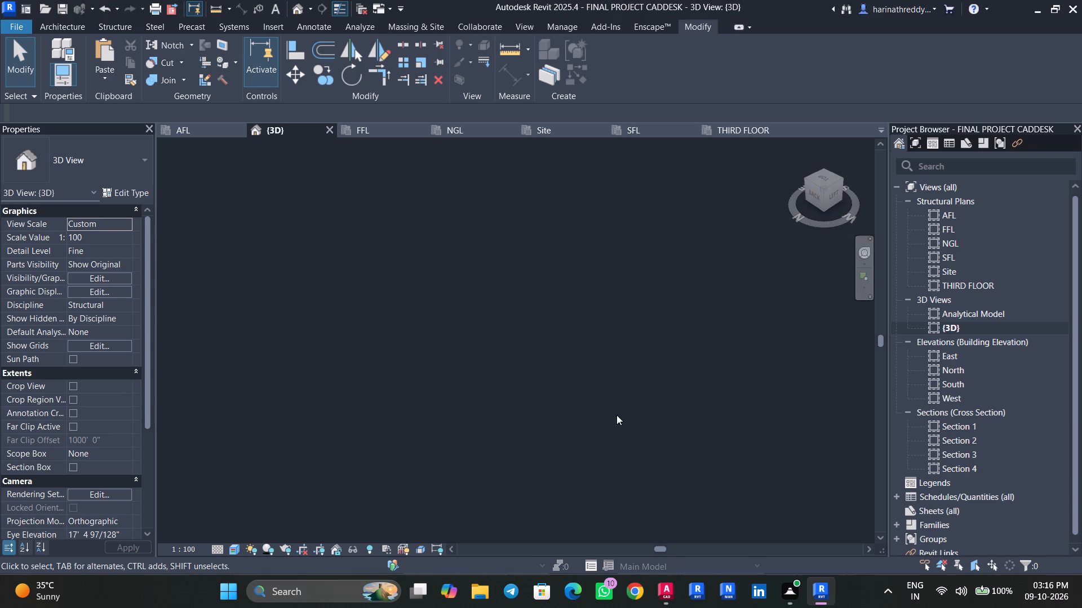
{"action": "scroll", "coordinate": [628, 400], "scroll_direction": "down", "scroll_amount": 16}
{"action": "scroll", "coordinate": [630, 394], "scroll_direction": "up", "scroll_amount": 1}
{"action": "scroll", "coordinate": [630, 394], "scroll_direction": "down", "scroll_amount": 2}
{"action": "scroll", "coordinate": [618, 388], "scroll_direction": "up", "scroll_amount": 9}
{"action": "middle_click_drag", "start_coordinate": [618, 388], "coordinate": [830, 539]}
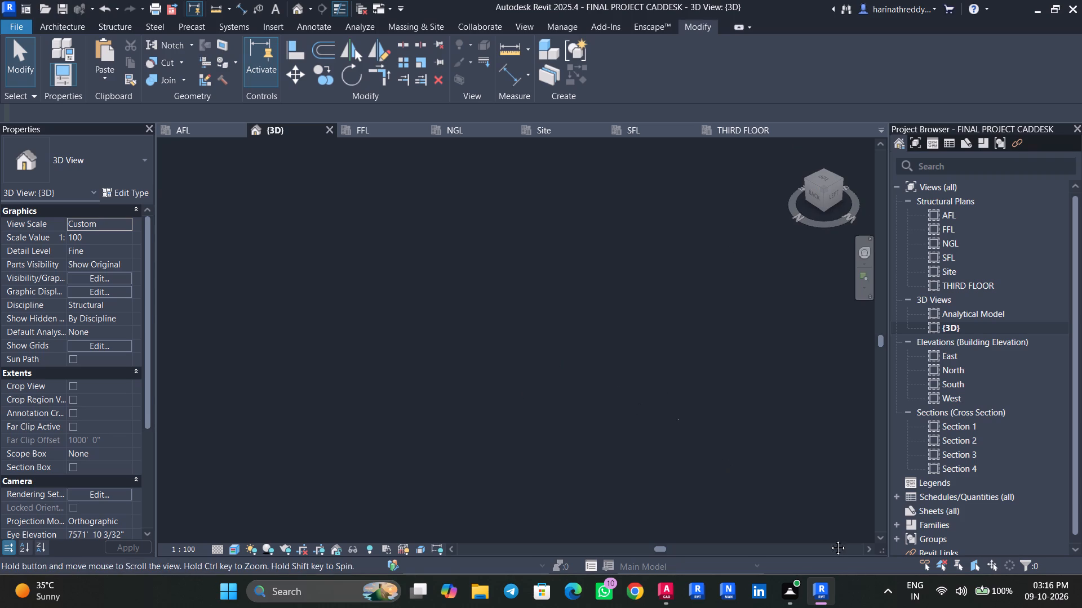
{"action": "middle_click_drag", "start_coordinate": [830, 539], "coordinate": [832, 531]}
{"action": "scroll", "coordinate": [644, 366], "scroll_direction": "up", "scroll_amount": 2}
{"action": "scroll", "coordinate": [644, 366], "scroll_direction": "down", "scroll_amount": 1}
{"action": "scroll", "coordinate": [644, 366], "scroll_direction": "up", "scroll_amount": 18}
{"action": "middle_click_drag", "start_coordinate": [570, 308], "coordinate": [713, 509]}
{"action": "scroll", "coordinate": [666, 427], "scroll_direction": "up", "scroll_amount": 6}
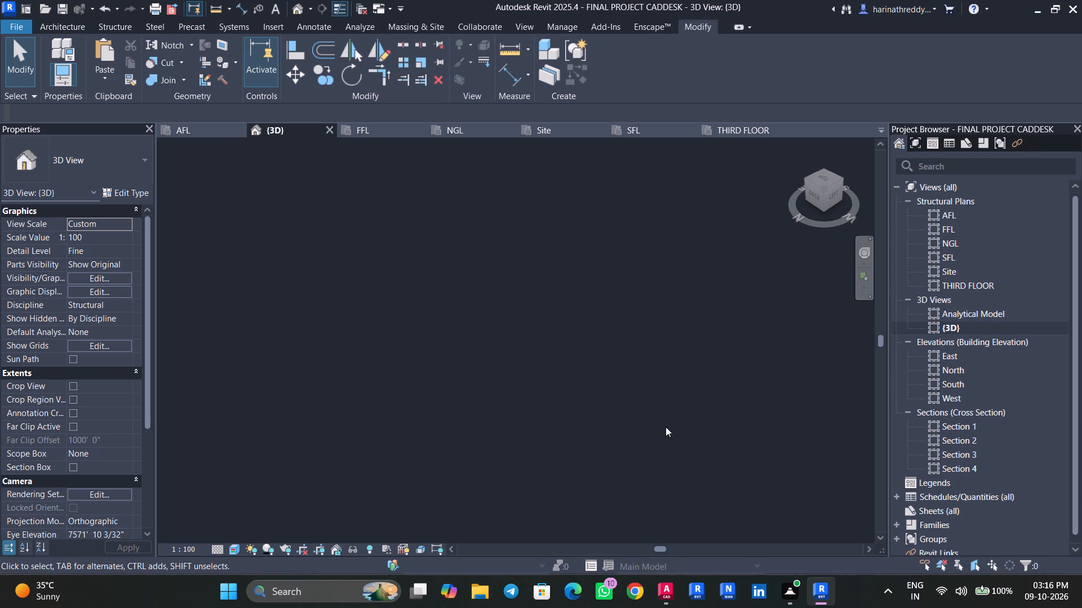
{"action": "scroll", "coordinate": [666, 427], "scroll_direction": "up", "scroll_amount": 15}
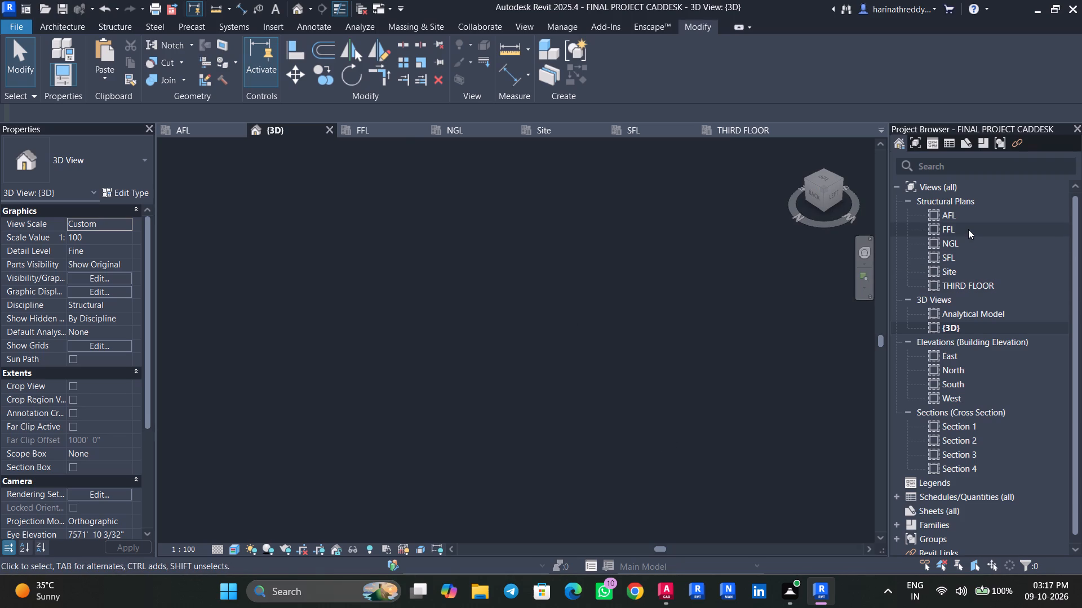
Go to the AFL structural plan and unload the linked ST-06.dwg drawing from the project.
{"action": "double_click", "coordinate": [968, 229]}
{"action": "double_click", "coordinate": [954, 217]}
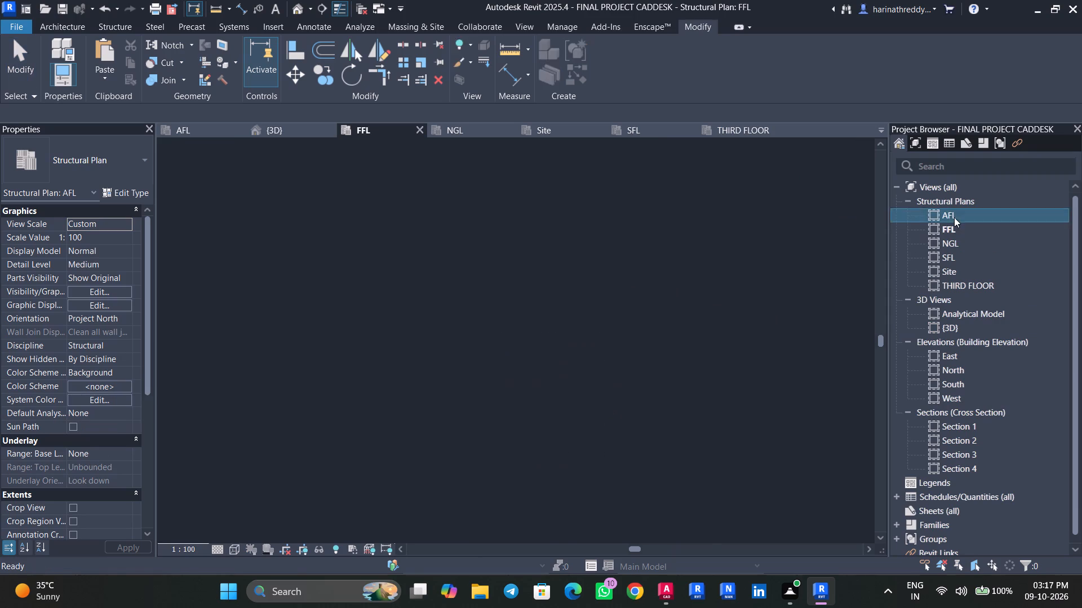
{"action": "left_click", "coordinate": [279, 30]}
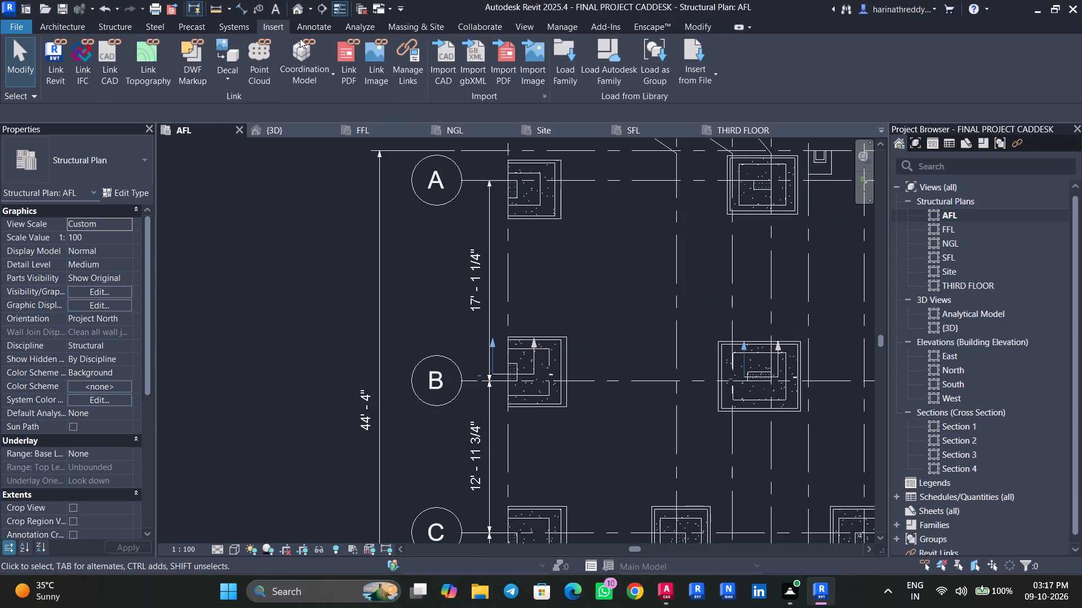
{"action": "left_click", "coordinate": [411, 71]}
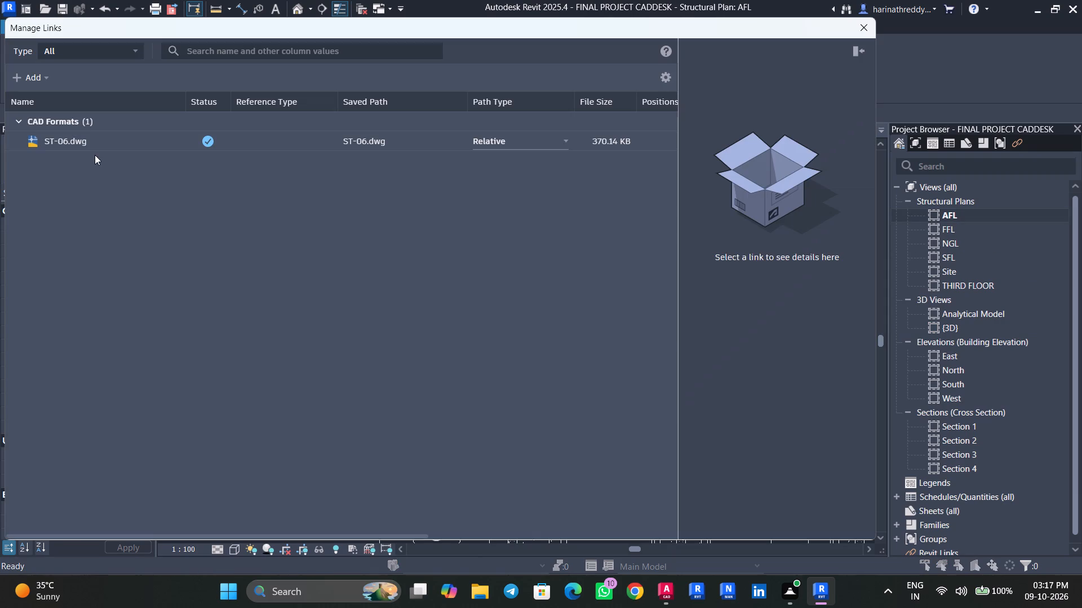
{"action": "left_click", "coordinate": [86, 139]}
{"action": "left_click", "coordinate": [165, 83]}
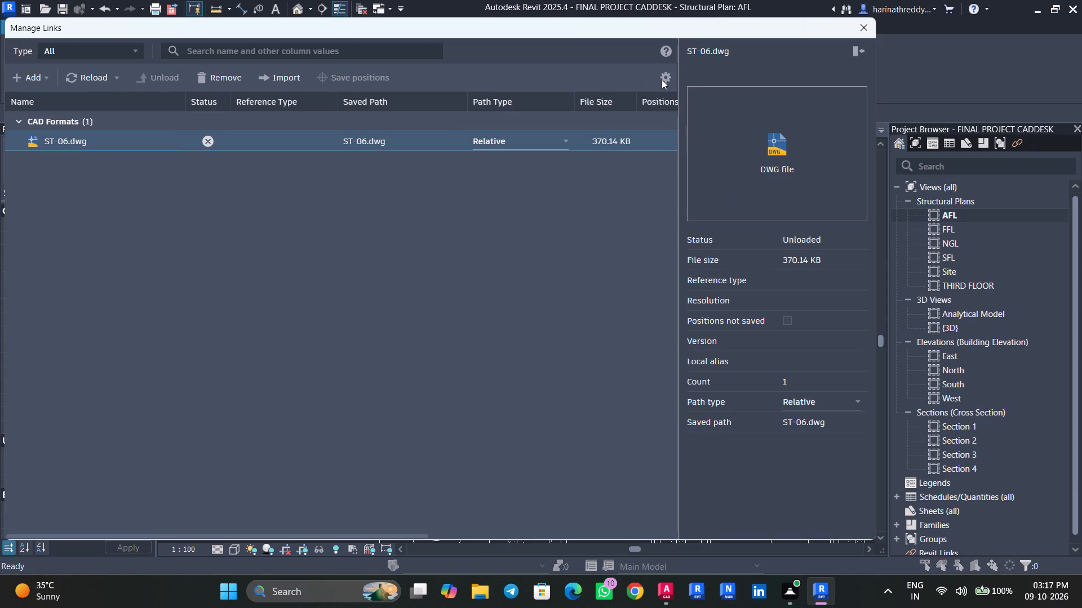
{"action": "left_click", "coordinate": [868, 35]}
Return to the 3D view and bring the whole building with its grids into view from the top.
{"action": "double_click", "coordinate": [964, 325]}
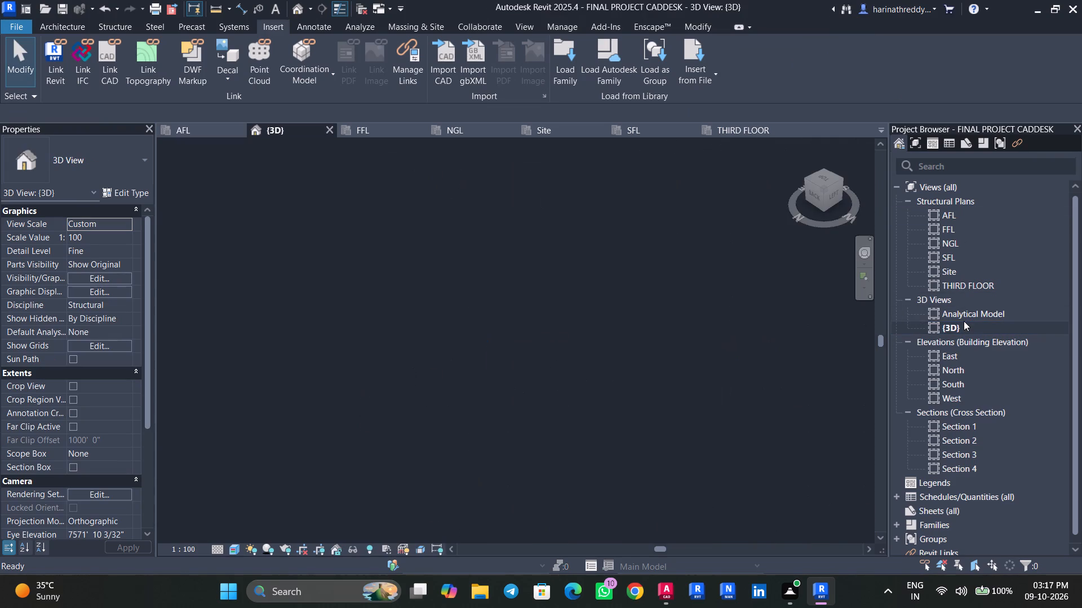
{"action": "middle_click_drag", "start_coordinate": [649, 467], "coordinate": [481, 419]}
{"action": "scroll", "coordinate": [481, 415], "scroll_direction": "down", "scroll_amount": 4}
{"action": "scroll", "coordinate": [481, 415], "scroll_direction": "up", "scroll_amount": 1}
{"action": "scroll", "coordinate": [481, 415], "scroll_direction": "down", "scroll_amount": 5}
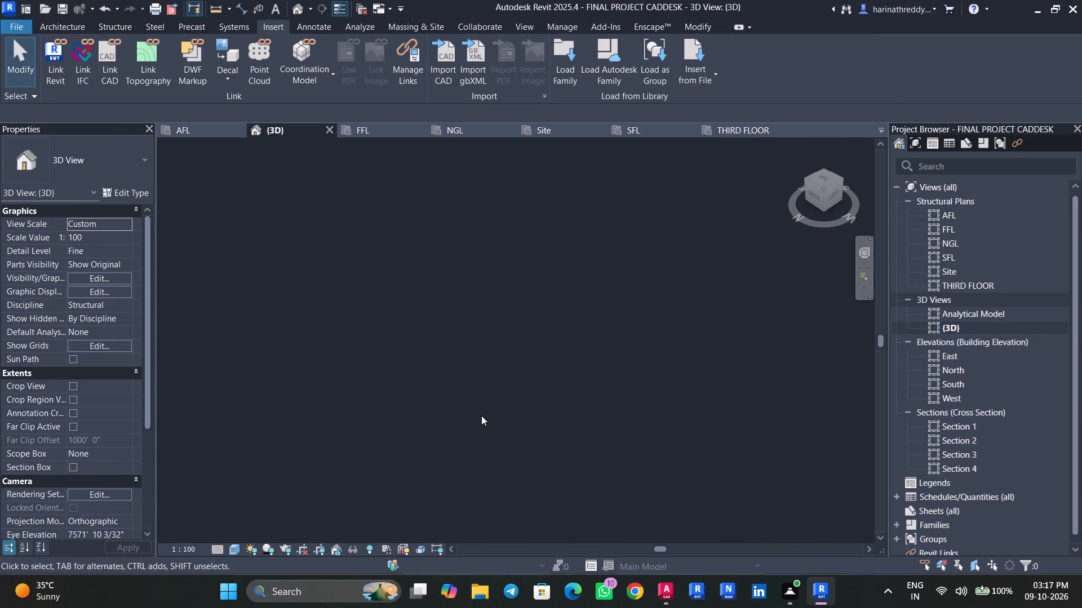
{"action": "scroll", "coordinate": [481, 415], "scroll_direction": "down", "scroll_amount": 1}
{"action": "scroll", "coordinate": [481, 415], "scroll_direction": "up", "scroll_amount": 1}
{"action": "scroll", "coordinate": [481, 415], "scroll_direction": "down", "scroll_amount": 7}
{"action": "left_click", "coordinate": [825, 183]}
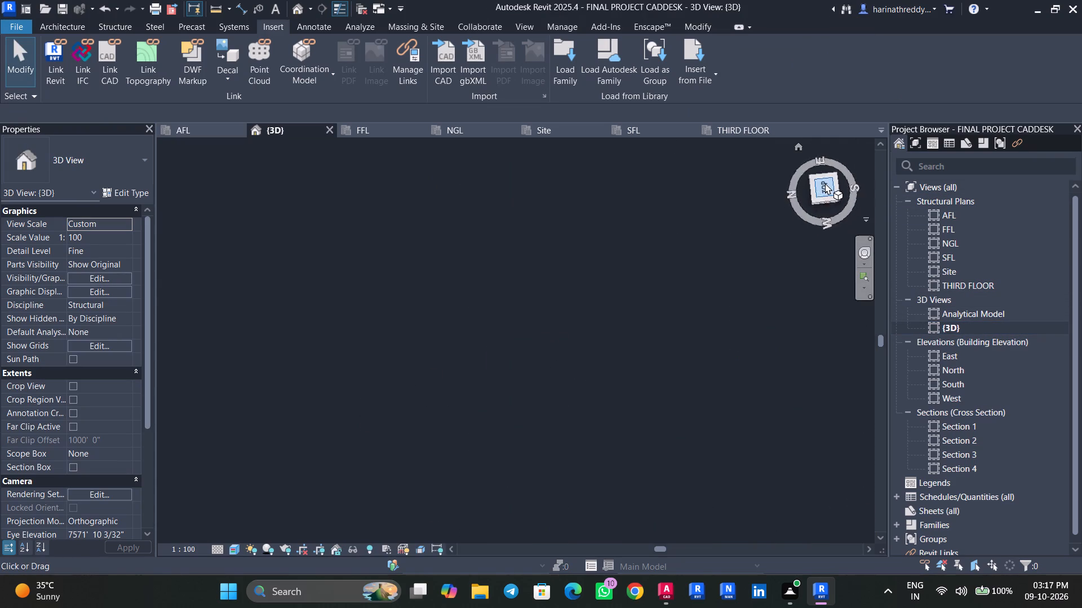
{"action": "scroll", "coordinate": [643, 363], "scroll_direction": "down", "scroll_amount": 6}
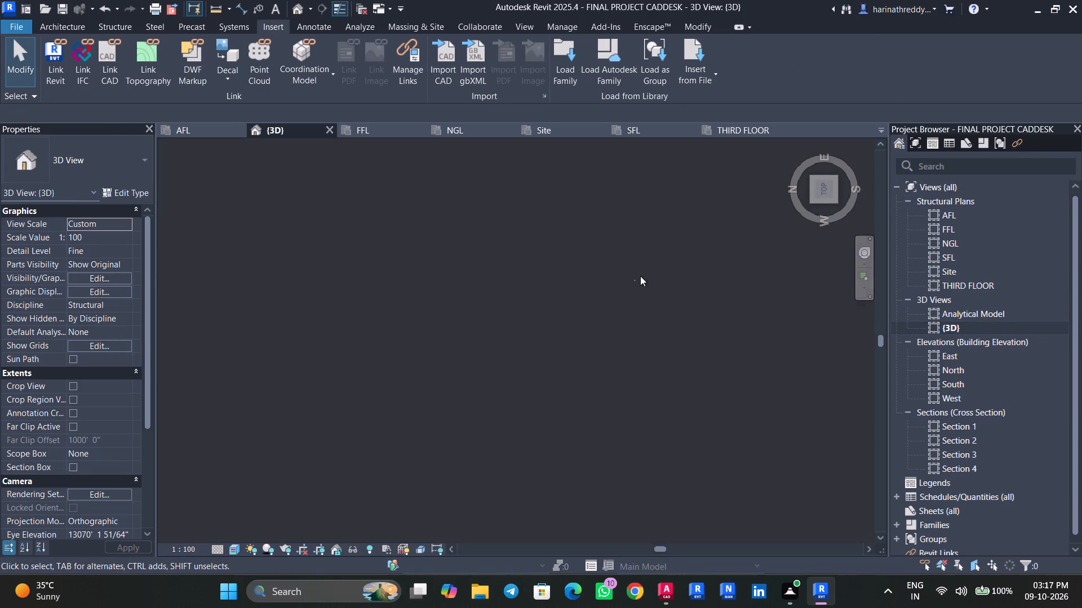
{"action": "scroll", "coordinate": [640, 276], "scroll_direction": "up", "scroll_amount": 2}
{"action": "scroll", "coordinate": [640, 276], "scroll_direction": "down", "scroll_amount": 1}
{"action": "scroll", "coordinate": [640, 276], "scroll_direction": "up", "scroll_amount": 16}
{"action": "scroll", "coordinate": [622, 303], "scroll_direction": "down", "scroll_amount": 1}
{"action": "scroll", "coordinate": [622, 303], "scroll_direction": "up", "scroll_amount": 13}
{"action": "scroll", "coordinate": [657, 279], "scroll_direction": "down", "scroll_amount": 1}
{"action": "scroll", "coordinate": [657, 279], "scroll_direction": "up", "scroll_amount": 6}
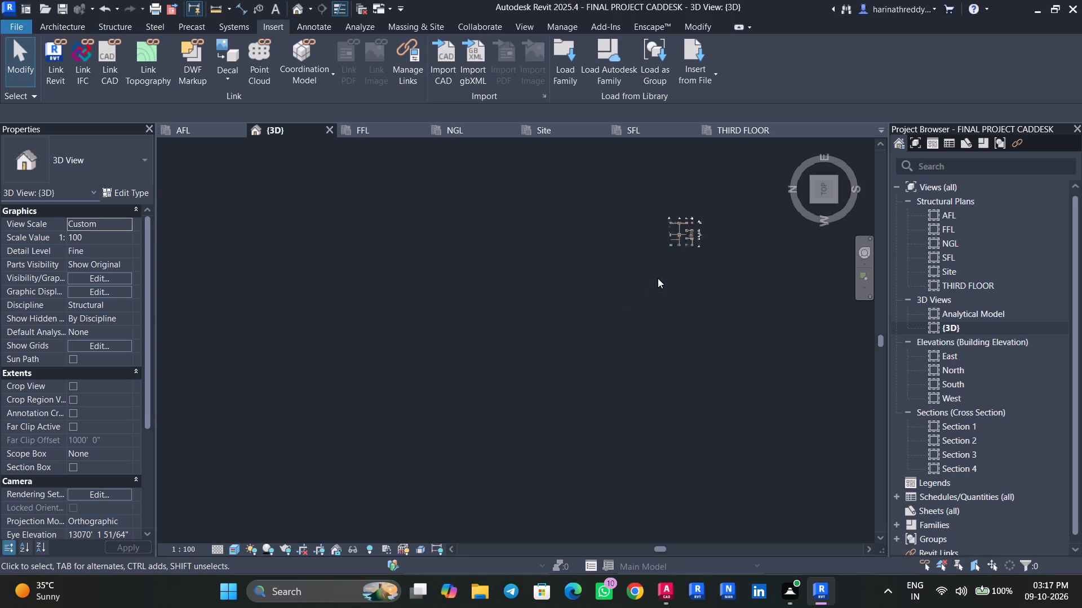
{"action": "scroll", "coordinate": [658, 278], "scroll_direction": "up", "scroll_amount": 2}
{"action": "scroll", "coordinate": [660, 266], "scroll_direction": "down", "scroll_amount": 1}
{"action": "scroll", "coordinate": [660, 266], "scroll_direction": "up", "scroll_amount": 2}
{"action": "middle_click_drag", "start_coordinate": [673, 260], "coordinate": [561, 452]}
{"action": "scroll", "coordinate": [562, 451], "scroll_direction": "up", "scroll_amount": 8}
{"action": "scroll", "coordinate": [677, 333], "scroll_direction": "down", "scroll_amount": 1}
{"action": "scroll", "coordinate": [677, 333], "scroll_direction": "up", "scroll_amount": 1}
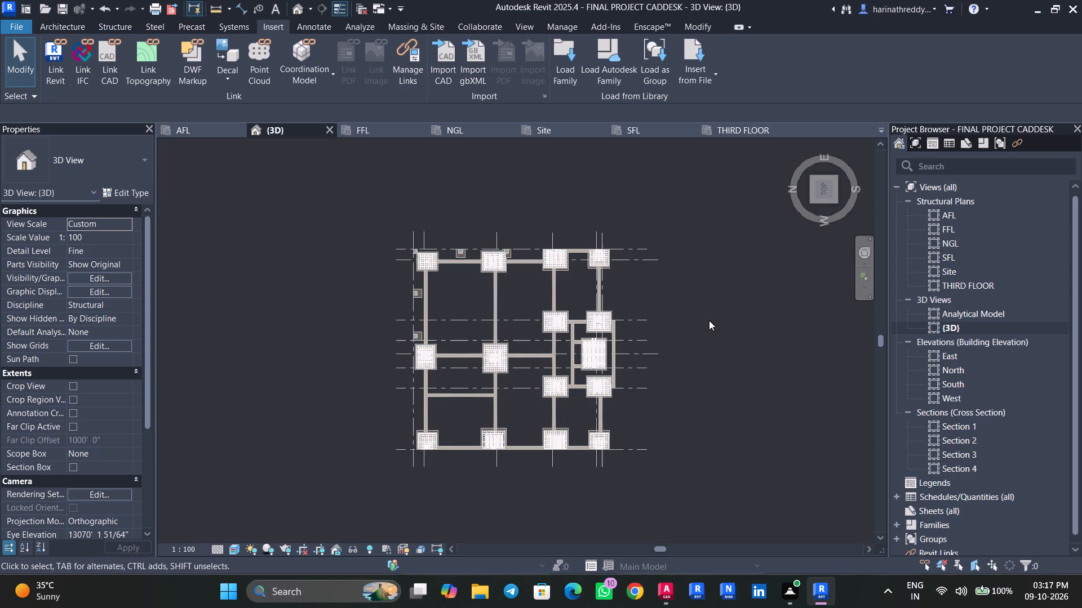
{"action": "scroll", "coordinate": [709, 351], "scroll_direction": "up", "scroll_amount": 1, "text": "shift"}
{"action": "middle_click_drag", "start_coordinate": [709, 351], "coordinate": [706, 341], "text": "shift"}
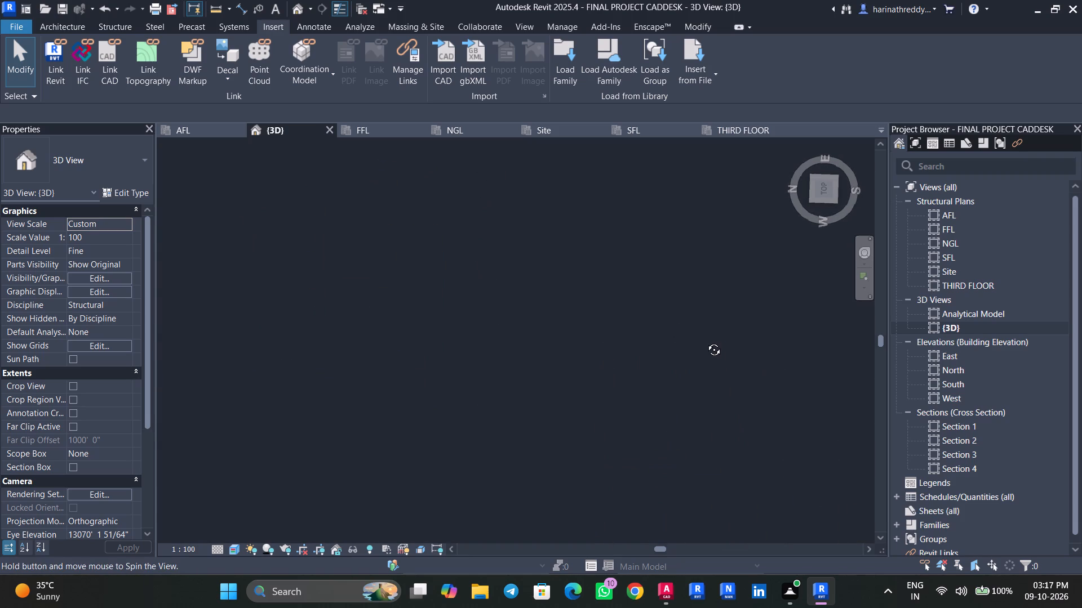
{"action": "middle_click_drag", "start_coordinate": [706, 341], "coordinate": [710, 342], "text": "shift"}
{"action": "scroll", "coordinate": [711, 348], "scroll_direction": "down", "scroll_amount": 2}
{"action": "middle_click_drag", "start_coordinate": [711, 350], "coordinate": [715, 359]}
{"action": "scroll", "coordinate": [714, 359], "scroll_direction": "up", "scroll_amount": 1}
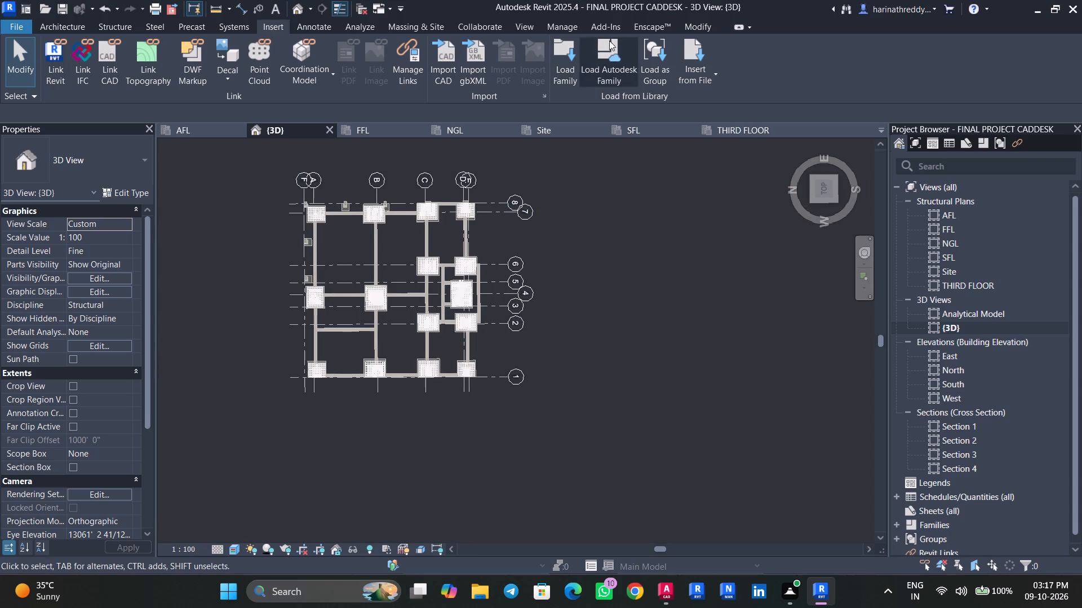
Pin every element of the building model and its grids in place in the 3D view, and reselect everything.
{"action": "left_click", "coordinate": [710, 20]}
{"action": "left_click", "coordinate": [437, 61]}
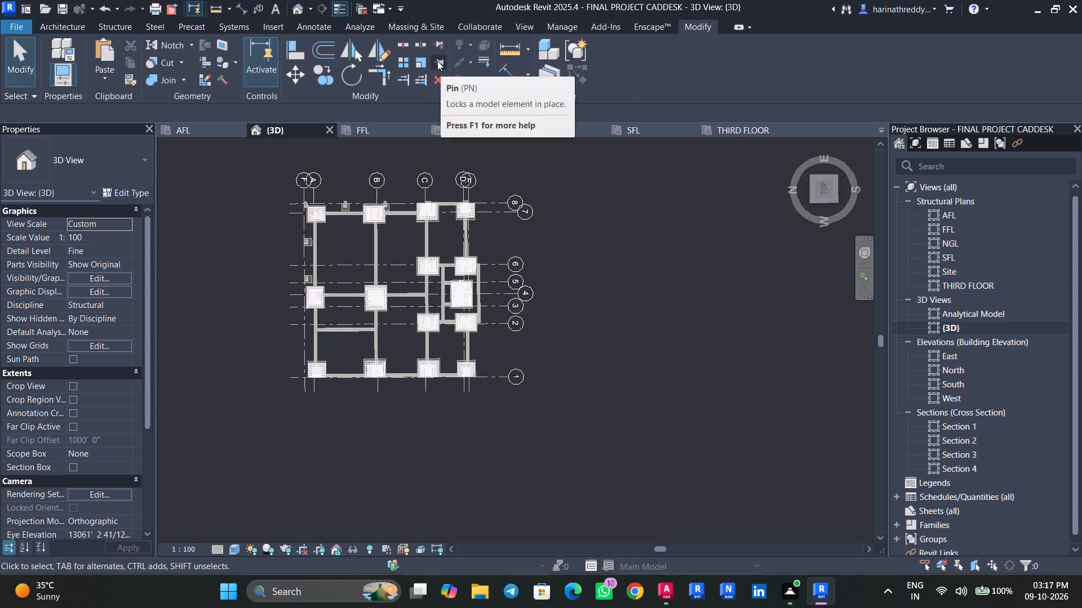
{"action": "left_click_drag", "start_coordinate": [609, 422], "coordinate": [278, 168]}
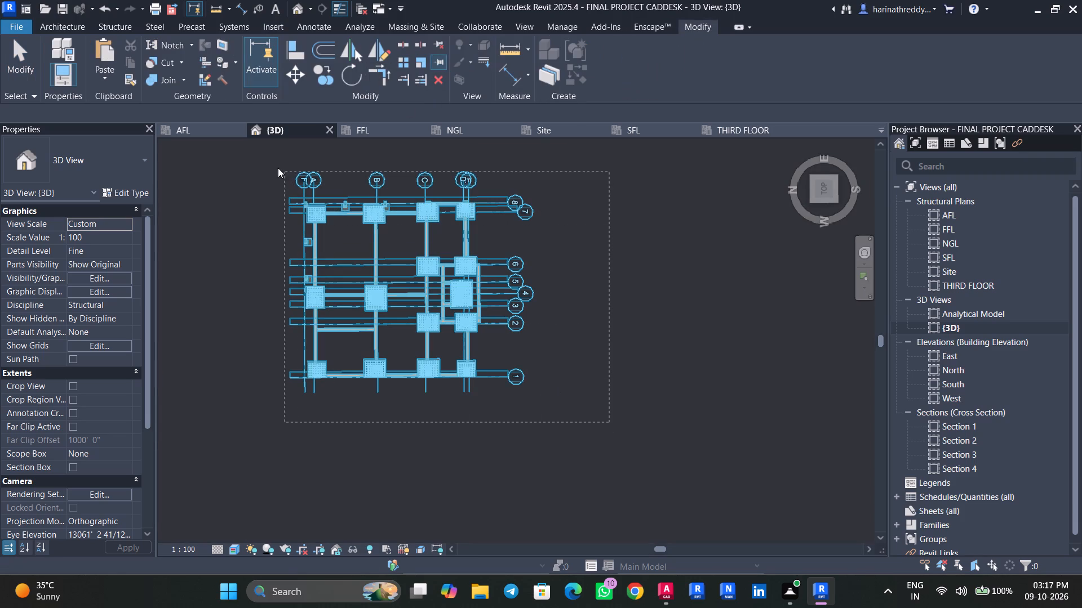
{"action": "left_click_drag", "start_coordinate": [278, 168], "coordinate": [264, 158]}
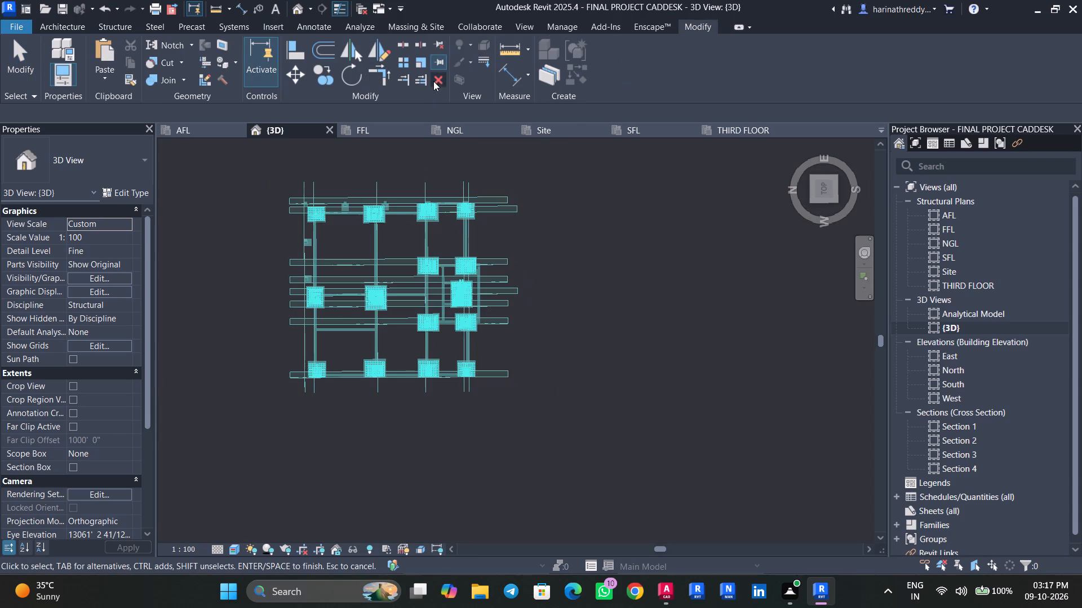
{"action": "left_click", "coordinate": [442, 64]}
{"action": "key", "text": "Escape"}
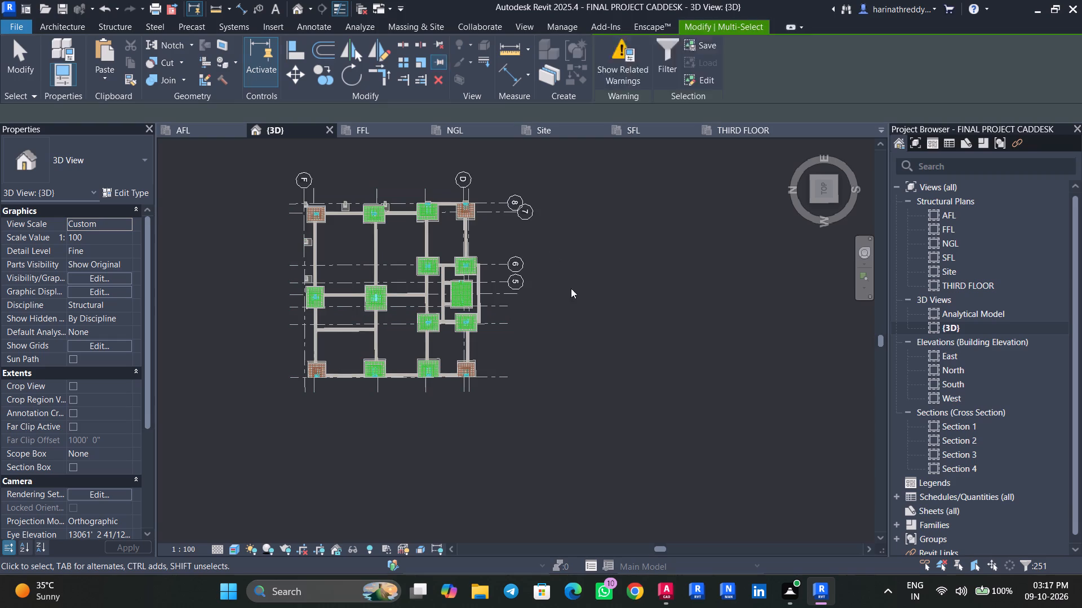
{"action": "left_click_drag", "start_coordinate": [579, 434], "coordinate": [230, 149]}
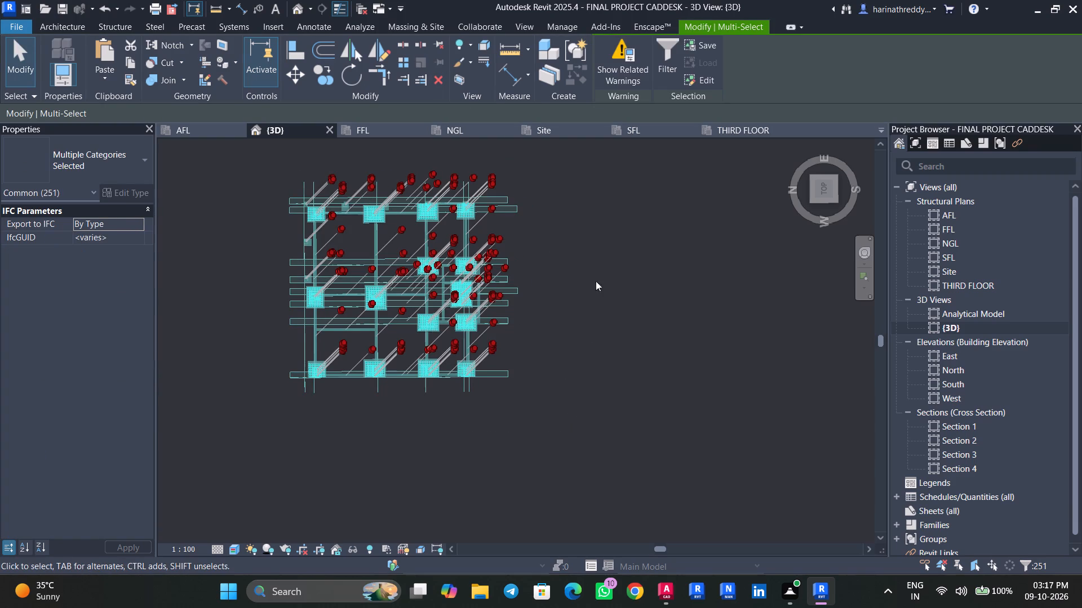
Examine the exposed column and footing reinforcement around the building foundations from below beam level.
{"action": "middle_click_drag", "start_coordinate": [598, 361], "coordinate": [716, 104], "text": "shift"}
{"action": "scroll", "coordinate": [447, 439], "scroll_direction": "up", "scroll_amount": 2}
{"action": "scroll", "coordinate": [447, 439], "scroll_direction": "down", "scroll_amount": 1}
{"action": "scroll", "coordinate": [447, 439], "scroll_direction": "up", "scroll_amount": 4}
{"action": "key", "text": "Escape"}
{"action": "middle_click_drag", "start_coordinate": [445, 428], "coordinate": [696, 501]}
{"action": "scroll", "coordinate": [578, 431], "scroll_direction": "up", "scroll_amount": 11}
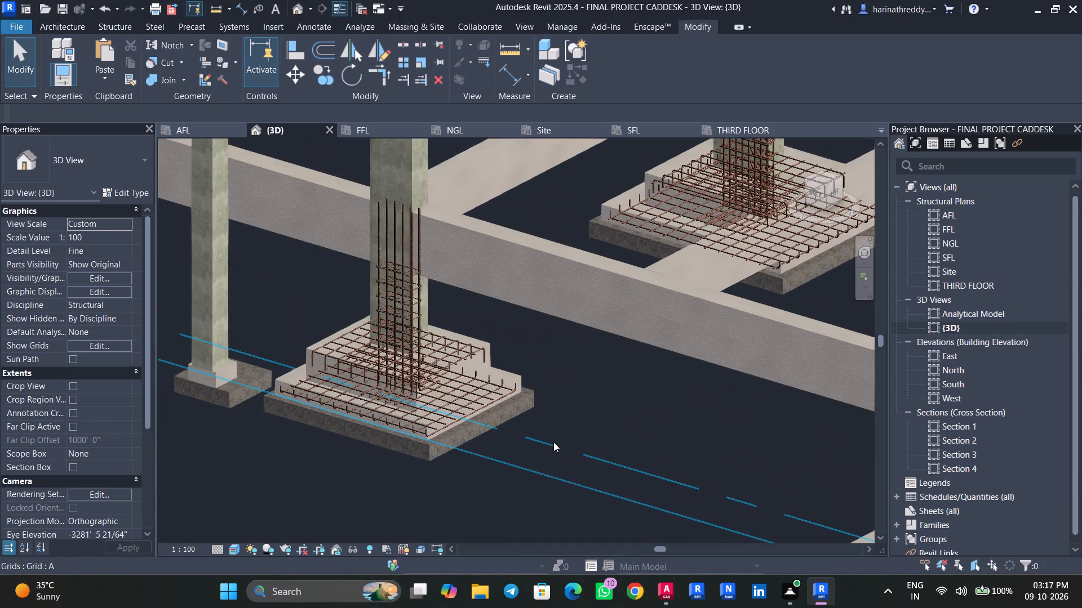
{"action": "middle_click_drag", "start_coordinate": [550, 447], "coordinate": [481, 560]}
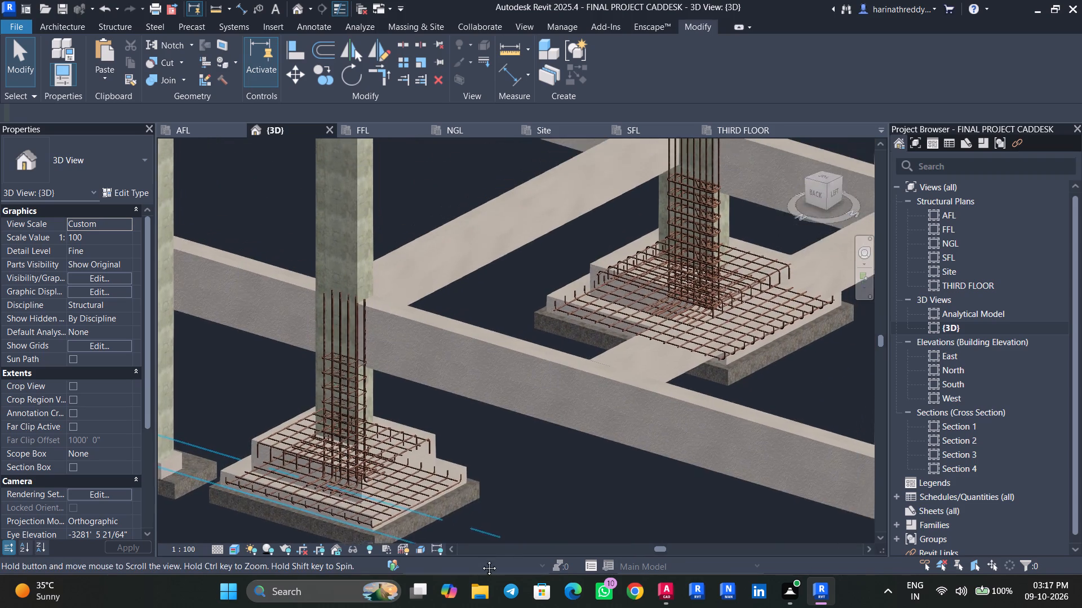
{"action": "middle_click_drag", "start_coordinate": [481, 560], "coordinate": [471, 573]}
{"action": "middle_click_drag", "start_coordinate": [810, 430], "coordinate": [561, 571]}
{"action": "middle_click_drag", "start_coordinate": [620, 267], "coordinate": [586, 407]}
{"action": "middle_click_drag", "start_coordinate": [624, 377], "coordinate": [574, 493]}
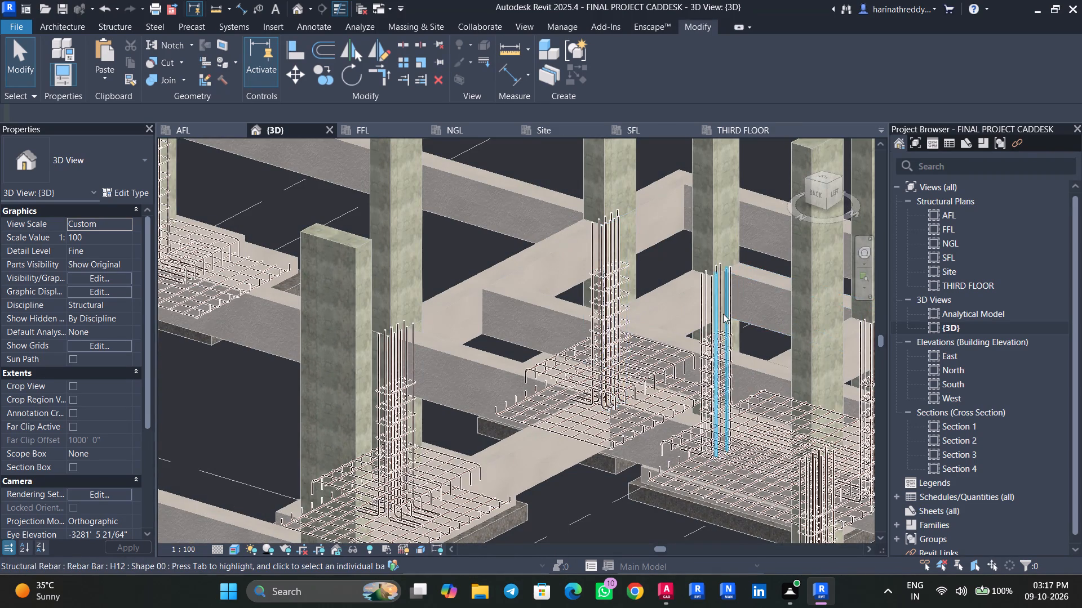
{"action": "scroll", "coordinate": [713, 380], "scroll_direction": "up", "scroll_amount": 7}
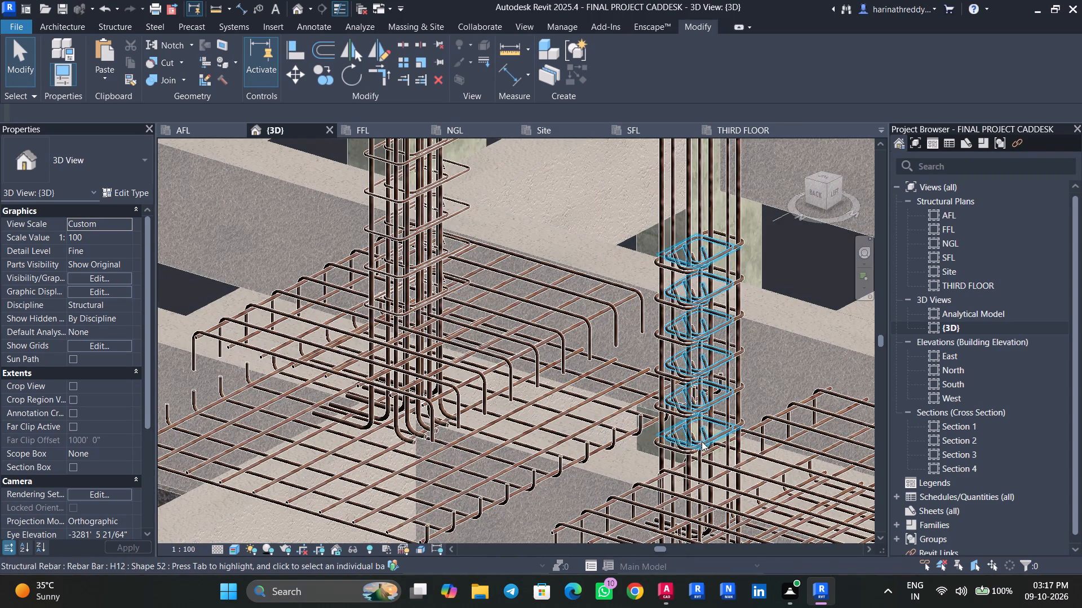
Inspect the H12 shape 52 outer tie set whose lowest tie stops above the footing mesh.
{"action": "left_click", "coordinate": [701, 453]}
{"action": "middle_click_drag", "start_coordinate": [707, 469], "coordinate": [765, 456], "text": "shift"}
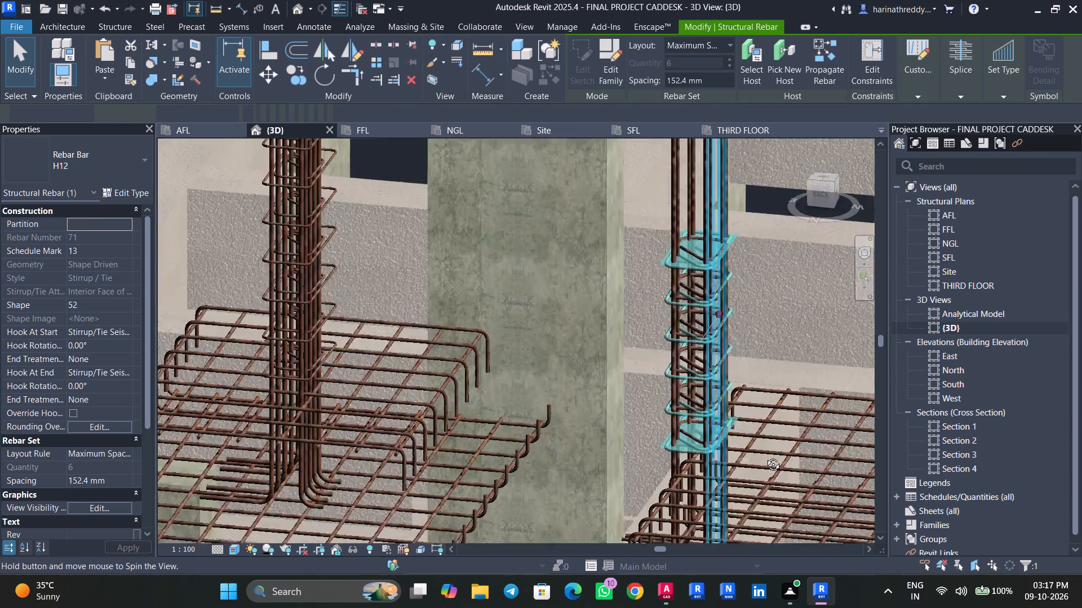
{"action": "middle_click_drag", "start_coordinate": [765, 456], "coordinate": [648, 472], "text": "shift"}
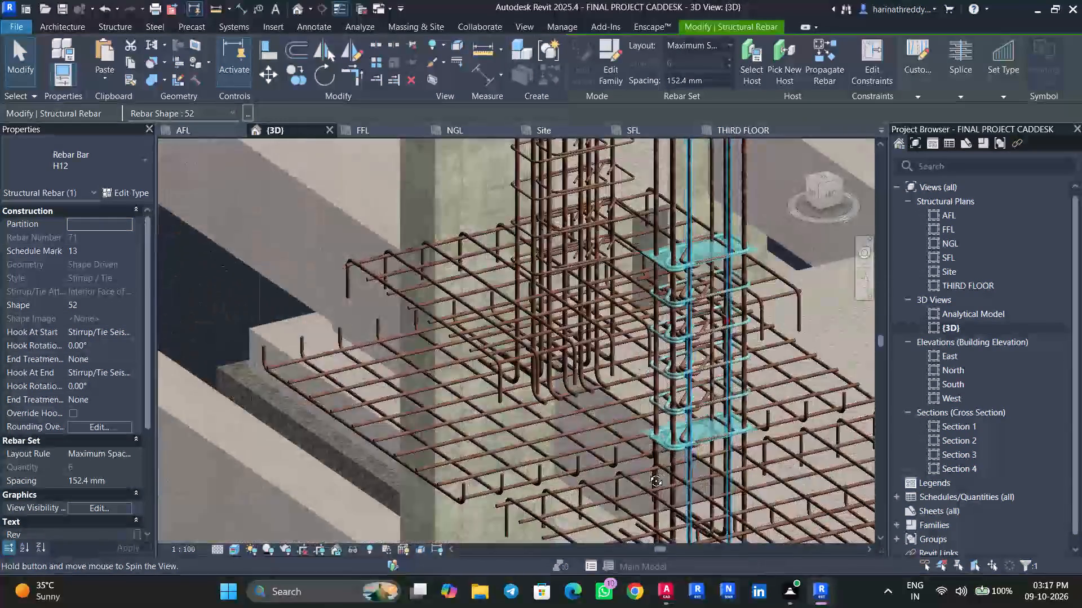
{"action": "middle_click_drag", "start_coordinate": [648, 472], "coordinate": [622, 542], "text": "shift"}
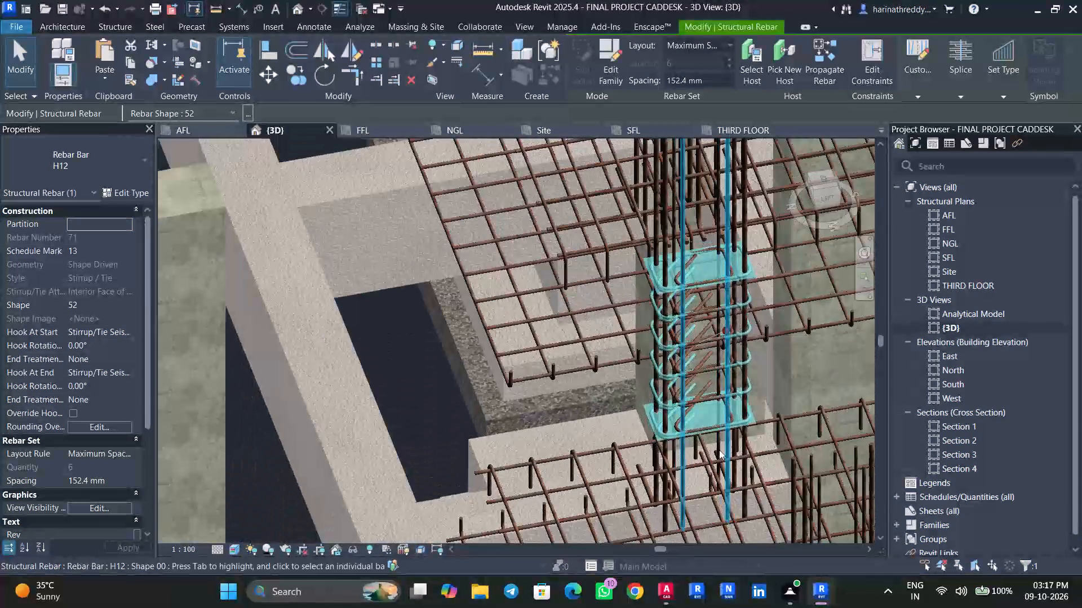
{"action": "scroll", "coordinate": [719, 431], "scroll_direction": "up", "scroll_amount": 10}
{"action": "middle_click_drag", "start_coordinate": [709, 441], "coordinate": [689, 372], "text": "shift"}
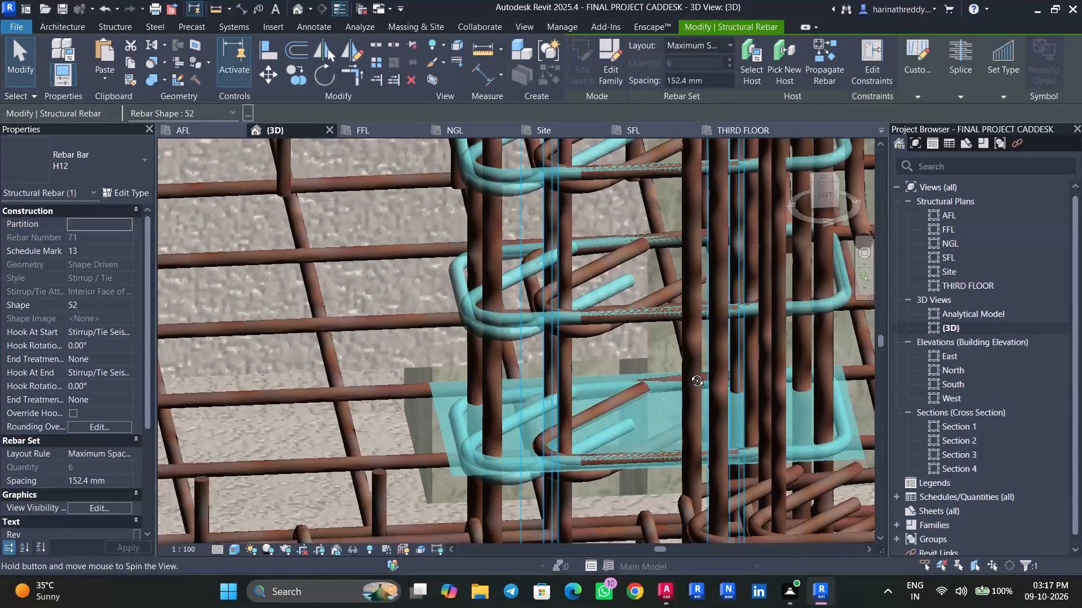
{"action": "middle_click_drag", "start_coordinate": [689, 372], "coordinate": [706, 399], "text": "shift"}
{"action": "scroll", "coordinate": [706, 399], "scroll_direction": "down", "scroll_amount": 10}
{"action": "scroll", "coordinate": [706, 399], "scroll_direction": "up", "scroll_amount": 1}
{"action": "scroll", "coordinate": [706, 399], "scroll_direction": "down", "scroll_amount": 2}
{"action": "middle_click_drag", "start_coordinate": [704, 401], "coordinate": [604, 419]}
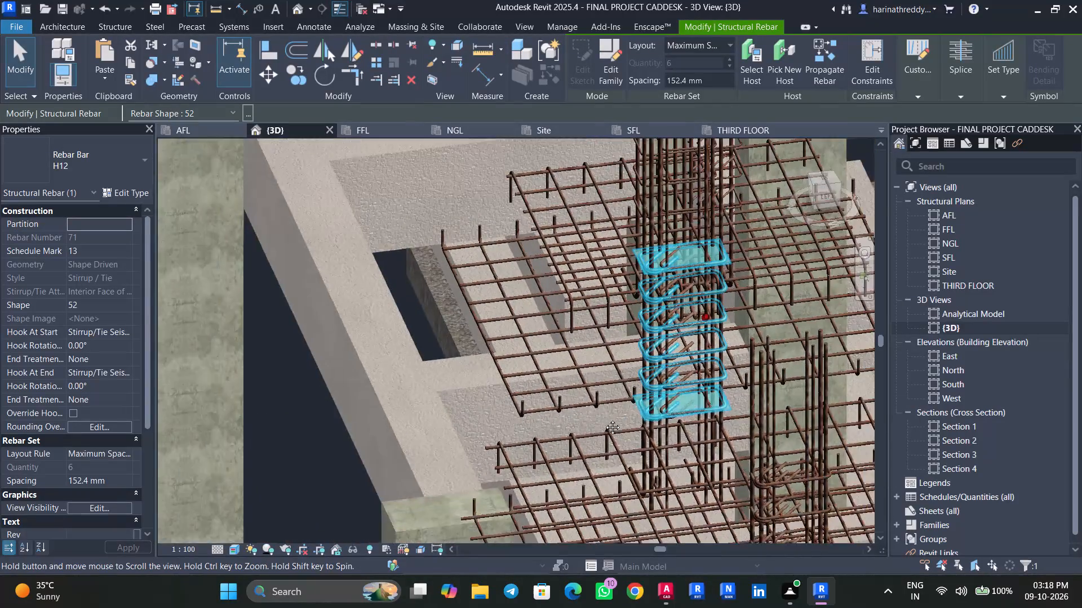
{"action": "middle_click_drag", "start_coordinate": [604, 419], "coordinate": [524, 433]}
{"action": "scroll", "coordinate": [535, 423], "scroll_direction": "down", "scroll_amount": 4}
{"action": "middle_click_drag", "start_coordinate": [538, 425], "coordinate": [621, 133]}
{"action": "scroll", "coordinate": [679, 235], "scroll_direction": "up", "scroll_amount": 6}
{"action": "key", "text": "Escape"}
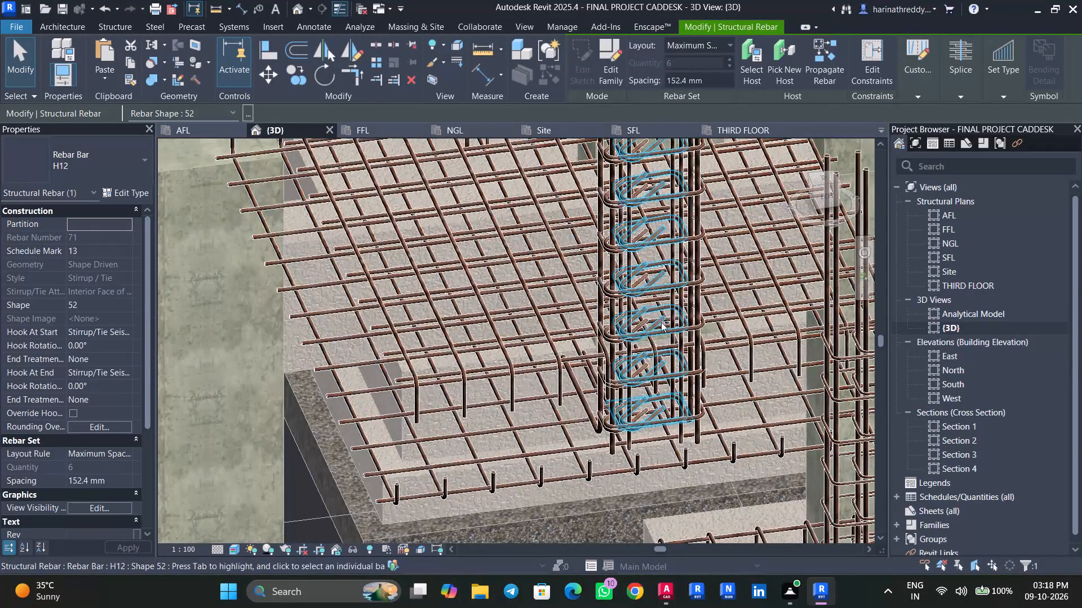
{"action": "scroll", "coordinate": [661, 324], "scroll_direction": "down", "scroll_amount": 7}
{"action": "middle_click_drag", "start_coordinate": [661, 327], "coordinate": [621, 396]}
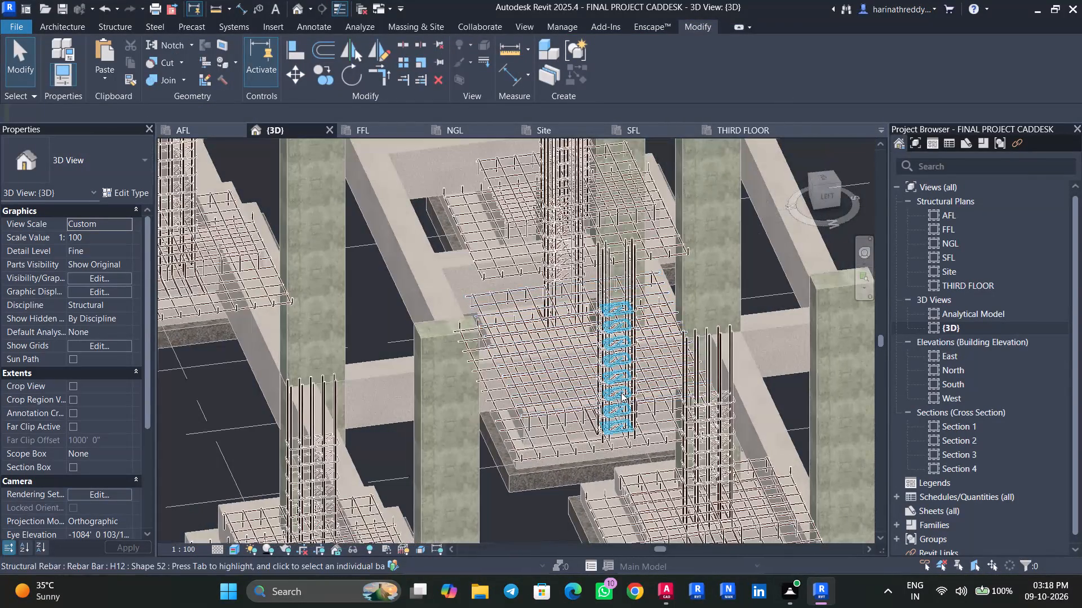
Unpin the H12 outer tie set on the column whose ties stop above the footing.
{"action": "left_click", "coordinate": [559, 284]}
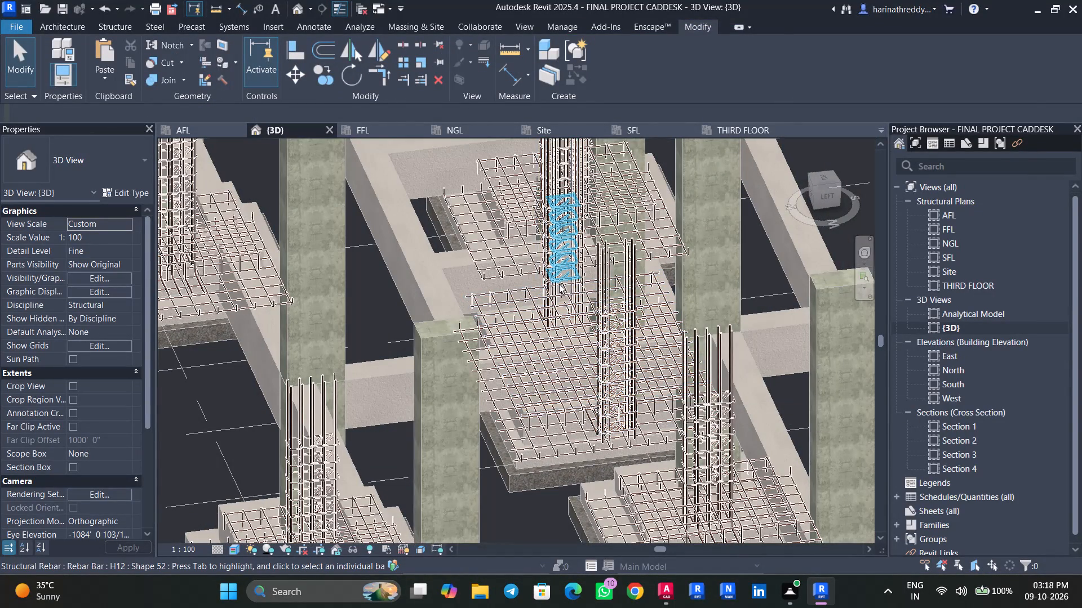
{"action": "scroll", "coordinate": [559, 284], "scroll_direction": "up", "scroll_amount": 4}
{"action": "middle_click_drag", "start_coordinate": [575, 294], "coordinate": [572, 221], "text": "shift"}
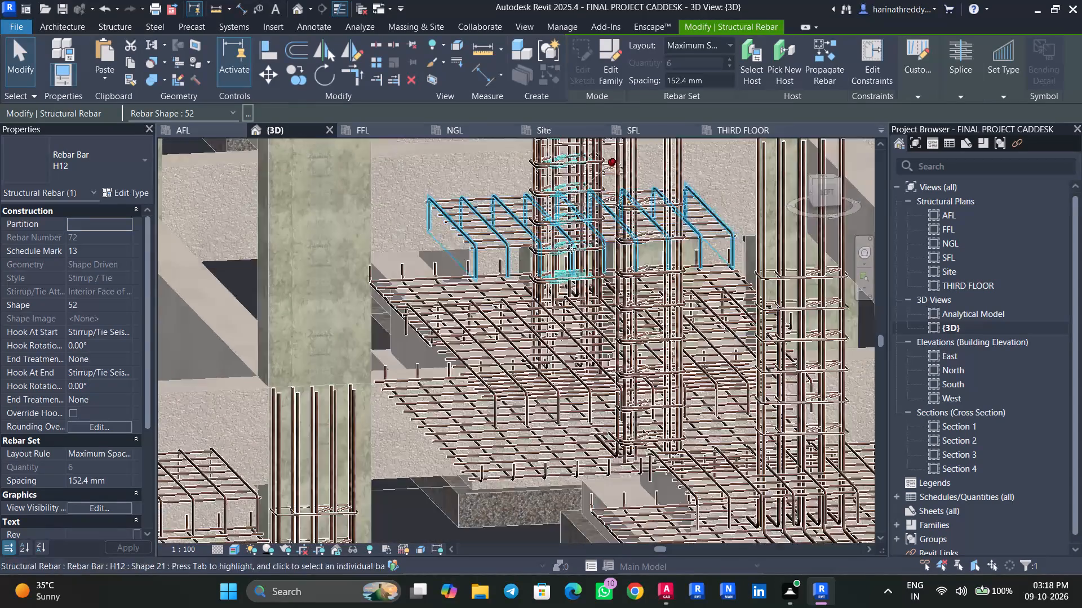
{"action": "middle_click_drag", "start_coordinate": [571, 250], "coordinate": [570, 368]}
{"action": "scroll", "coordinate": [571, 265], "scroll_direction": "up", "scroll_amount": 9}
{"action": "key", "text": "Escape"}
{"action": "left_click", "coordinate": [564, 212]}
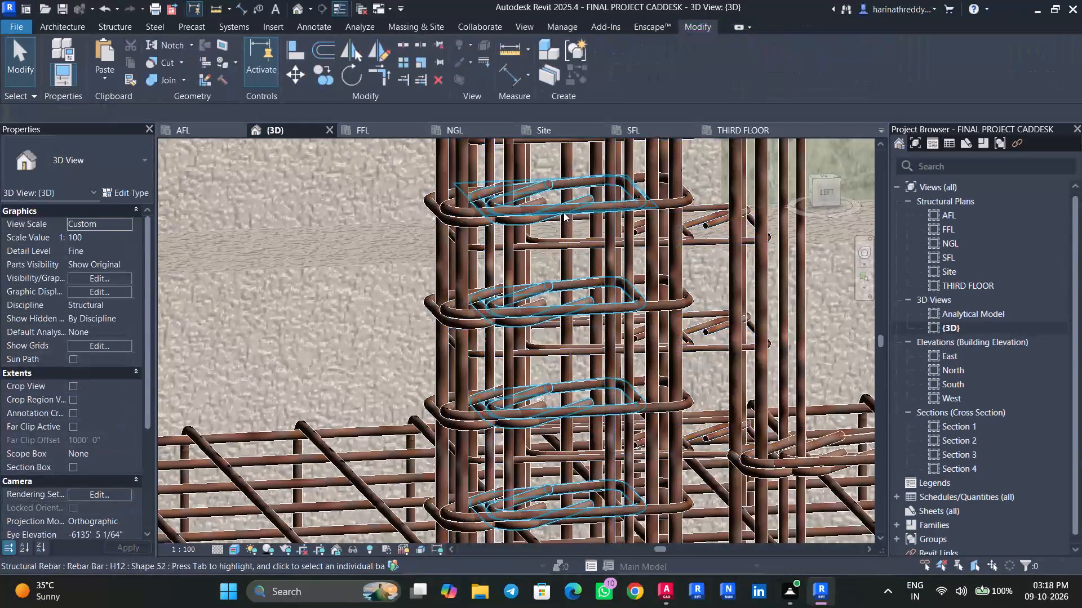
{"action": "scroll", "coordinate": [564, 212], "scroll_direction": "down", "scroll_amount": 4}
{"action": "middle_click_drag", "start_coordinate": [575, 330], "coordinate": [578, 290]}
{"action": "middle_click_drag", "start_coordinate": [582, 301], "coordinate": [614, 463]}
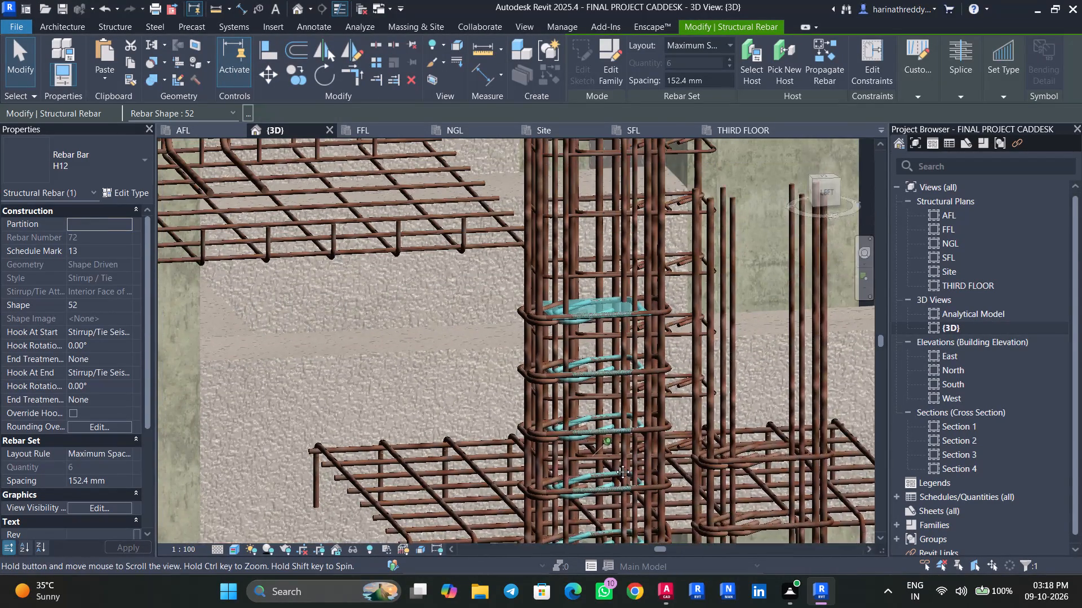
{"action": "middle_click_drag", "start_coordinate": [614, 463], "coordinate": [614, 464]}
{"action": "key", "text": "Escape"}
{"action": "left_click", "coordinate": [526, 331]}
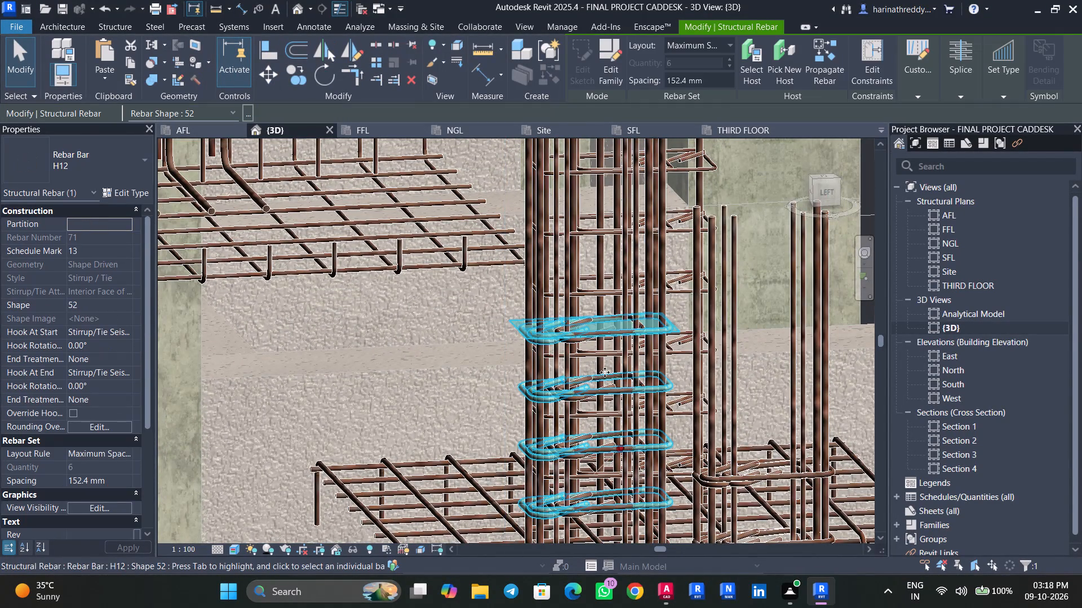
{"action": "middle_click_drag", "start_coordinate": [605, 379], "coordinate": [602, 428], "text": "shift"}
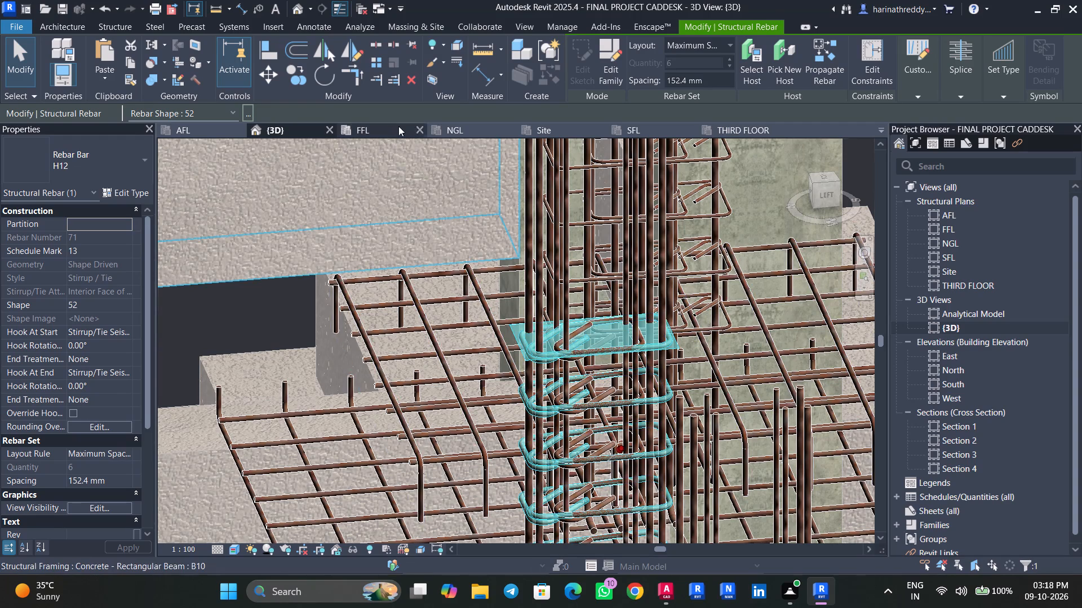
{"action": "left_click", "coordinate": [414, 50]}
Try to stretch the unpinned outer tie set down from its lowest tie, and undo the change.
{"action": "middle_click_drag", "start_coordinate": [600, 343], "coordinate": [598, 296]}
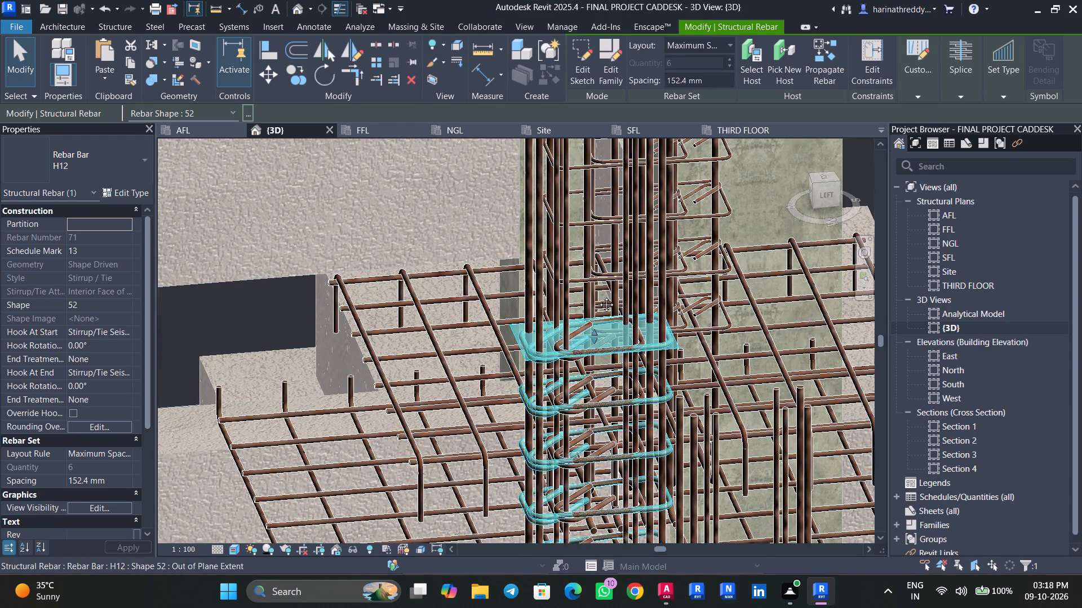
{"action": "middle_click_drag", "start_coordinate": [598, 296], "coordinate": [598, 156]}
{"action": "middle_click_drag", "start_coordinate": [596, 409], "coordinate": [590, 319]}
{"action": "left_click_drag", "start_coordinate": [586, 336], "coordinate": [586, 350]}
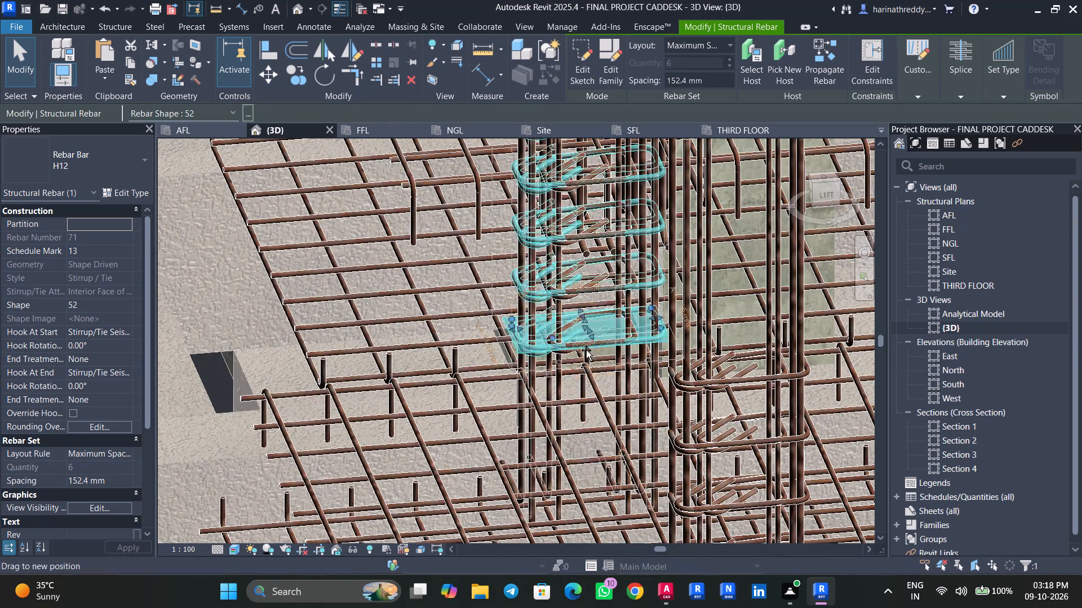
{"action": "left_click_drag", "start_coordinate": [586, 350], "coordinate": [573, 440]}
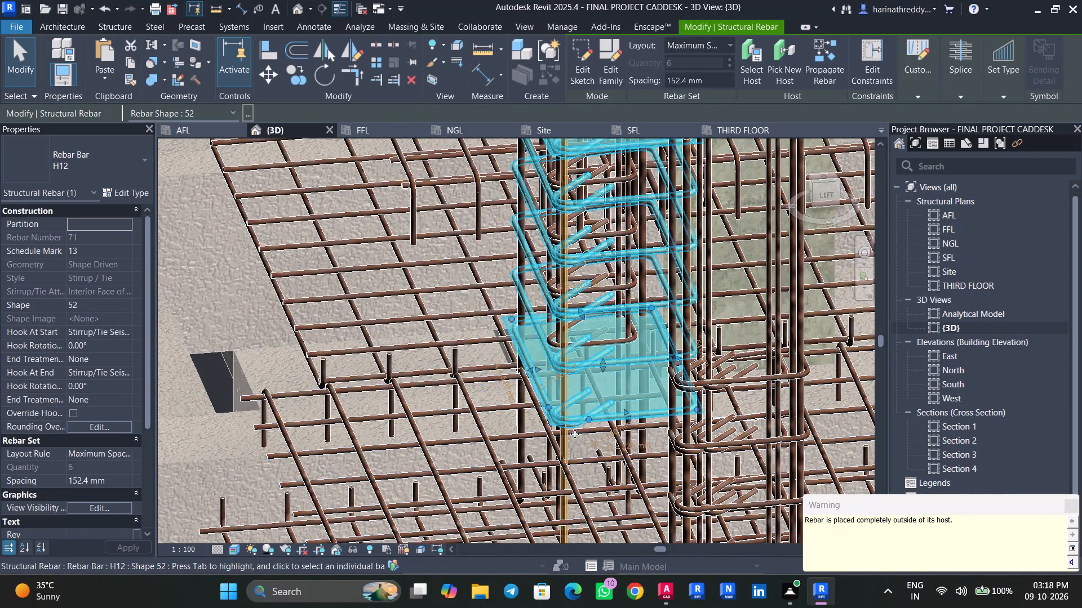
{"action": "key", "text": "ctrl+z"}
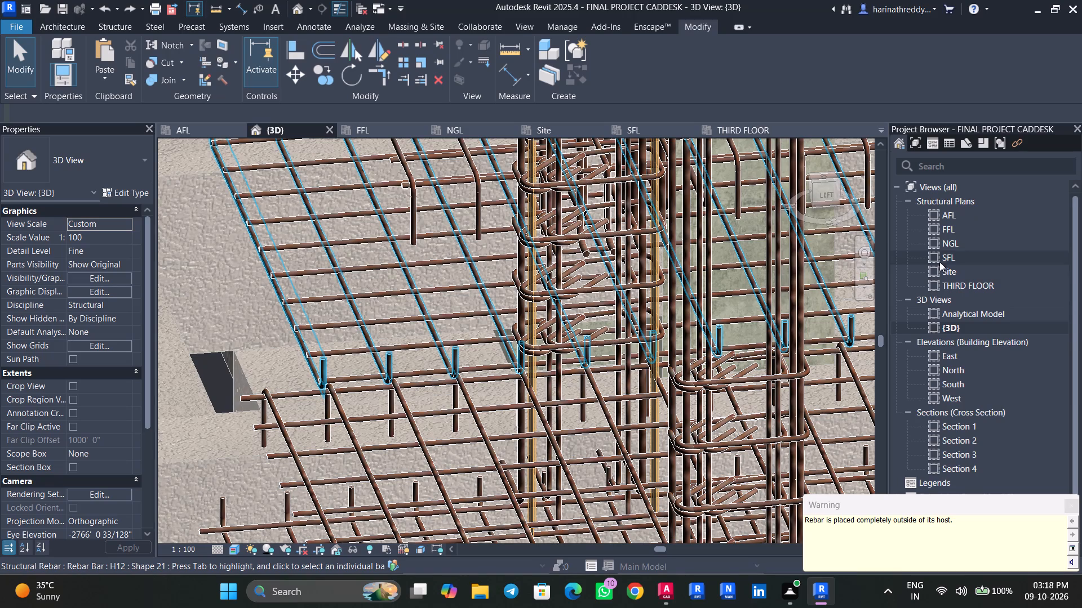
In a front view of the 3D model, stretch the column's outer H12 tie set down into the footing, near the bottom mesh.
{"action": "left_click", "coordinate": [840, 189]}
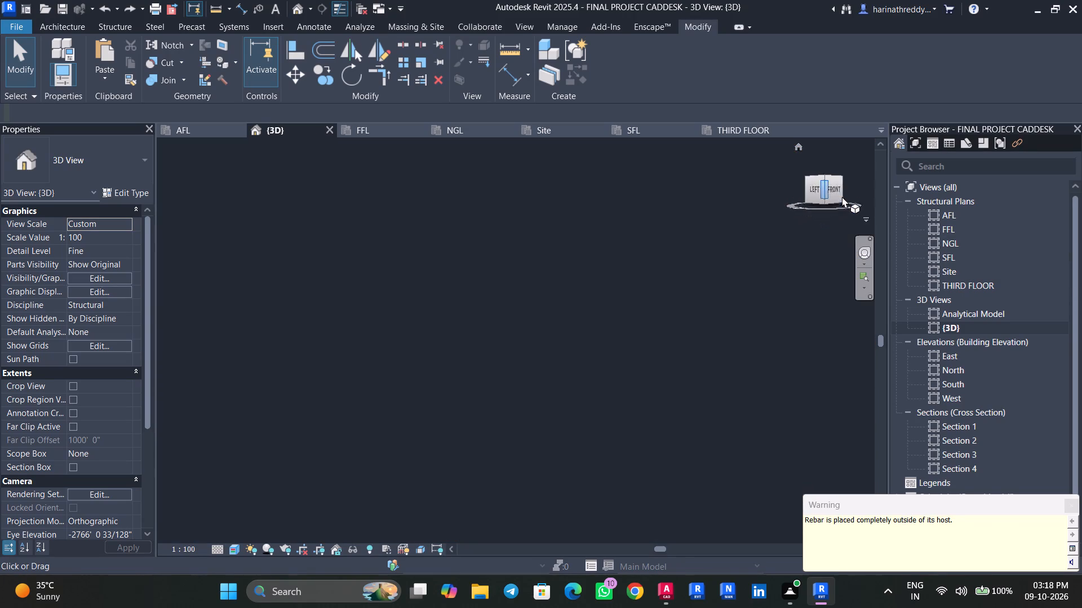
{"action": "left_click", "coordinate": [832, 187]}
{"action": "scroll", "coordinate": [684, 346], "scroll_direction": "up", "scroll_amount": 8}
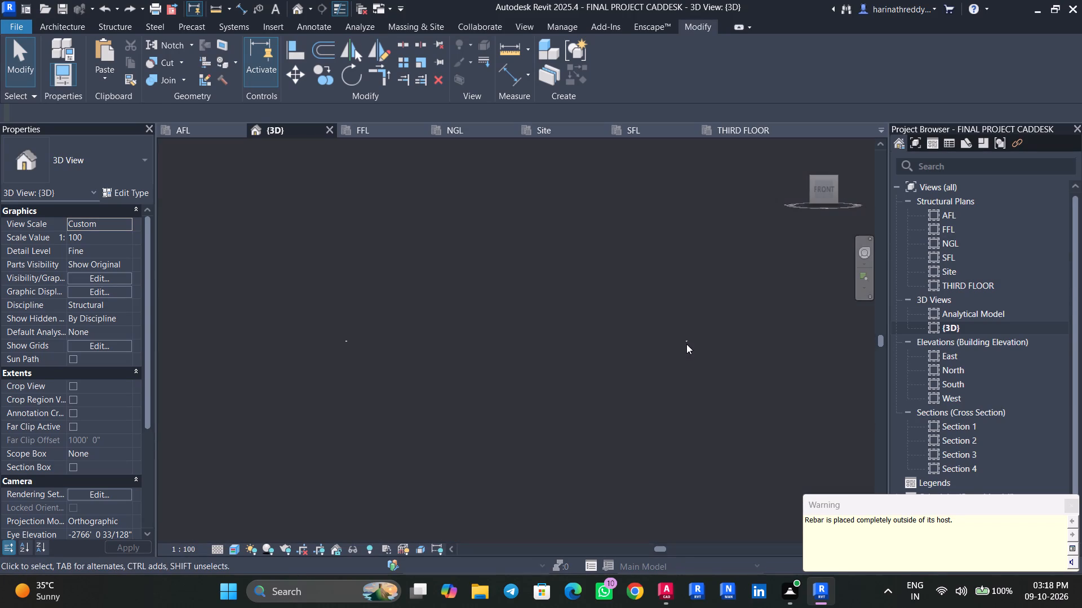
{"action": "scroll", "coordinate": [686, 344], "scroll_direction": "up", "scroll_amount": 20}
{"action": "scroll", "coordinate": [686, 344], "scroll_direction": "up", "scroll_amount": 6}
{"action": "scroll", "coordinate": [691, 305], "scroll_direction": "down", "scroll_amount": 1}
{"action": "scroll", "coordinate": [669, 301], "scroll_direction": "up", "scroll_amount": 6}
{"action": "scroll", "coordinate": [669, 301], "scroll_direction": "down", "scroll_amount": 1}
{"action": "scroll", "coordinate": [669, 301], "scroll_direction": "up", "scroll_amount": 6}
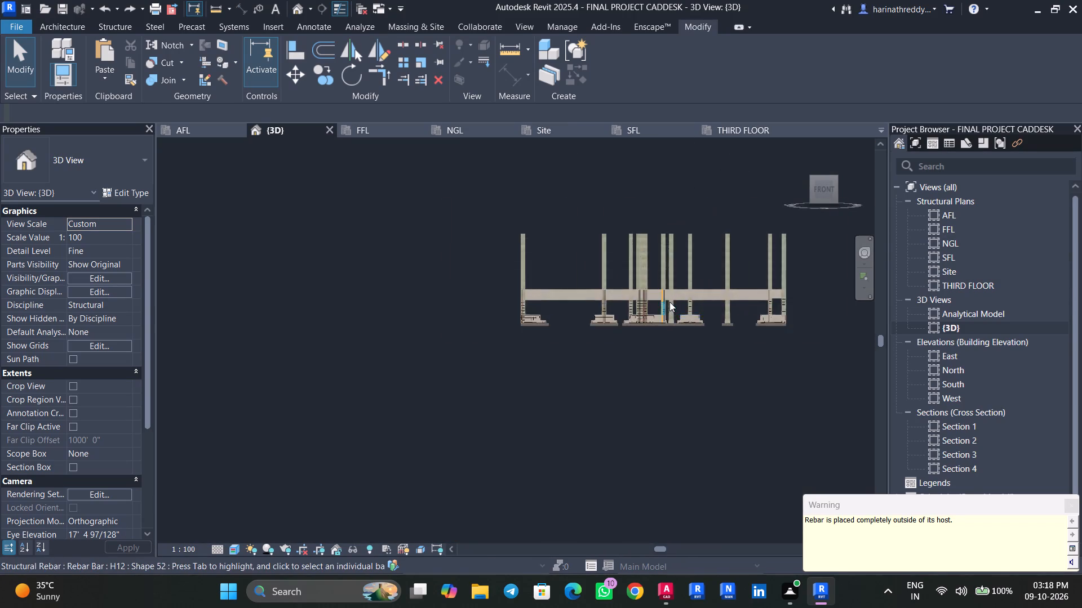
{"action": "scroll", "coordinate": [669, 302], "scroll_direction": "up", "scroll_amount": 14}
{"action": "middle_click_drag", "start_coordinate": [627, 326], "coordinate": [658, 377]}
{"action": "middle_click_drag", "start_coordinate": [678, 364], "coordinate": [577, 372]}
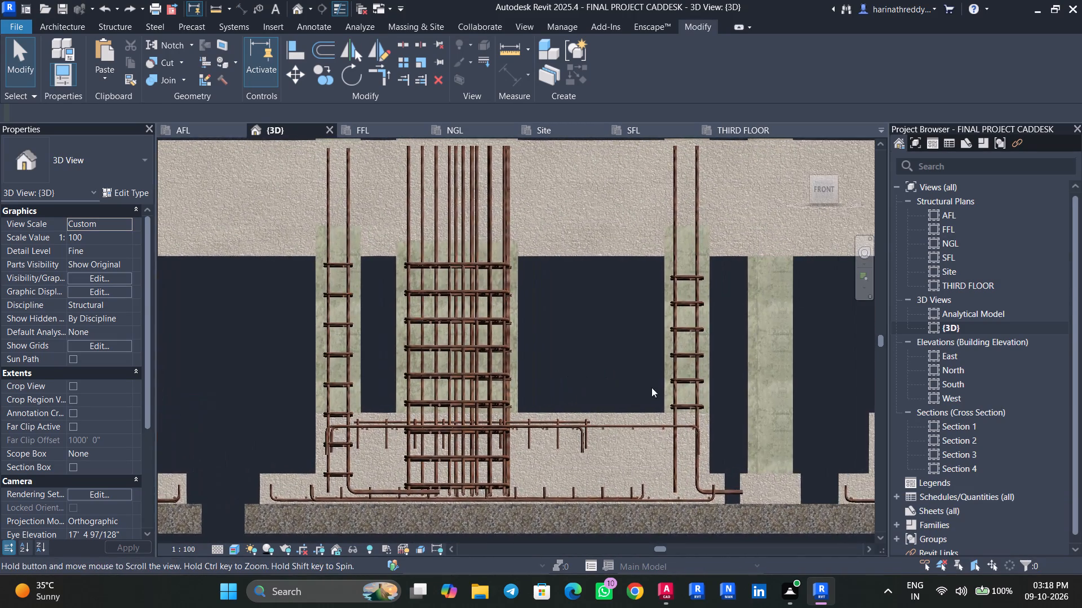
{"action": "key", "text": "Escape"}
{"action": "left_click", "coordinate": [688, 403]}
{"action": "scroll", "coordinate": [684, 417], "scroll_direction": "up", "scroll_amount": 3}
{"action": "middle_click_drag", "start_coordinate": [679, 410], "coordinate": [645, 372]}
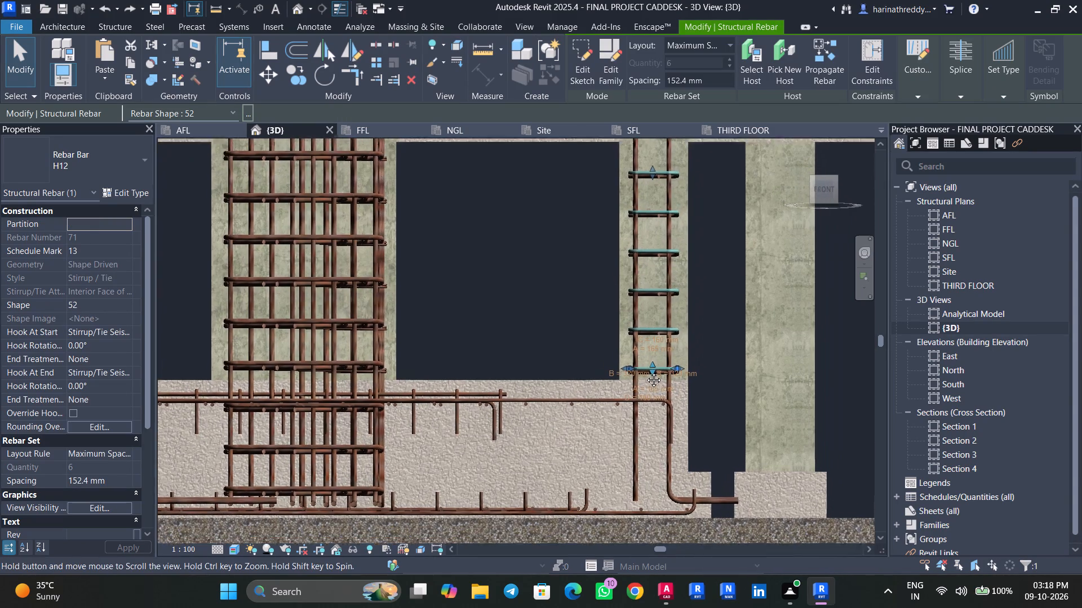
{"action": "middle_click_drag", "start_coordinate": [645, 372], "coordinate": [645, 368]}
{"action": "left_click_drag", "start_coordinate": [648, 365], "coordinate": [649, 414]}
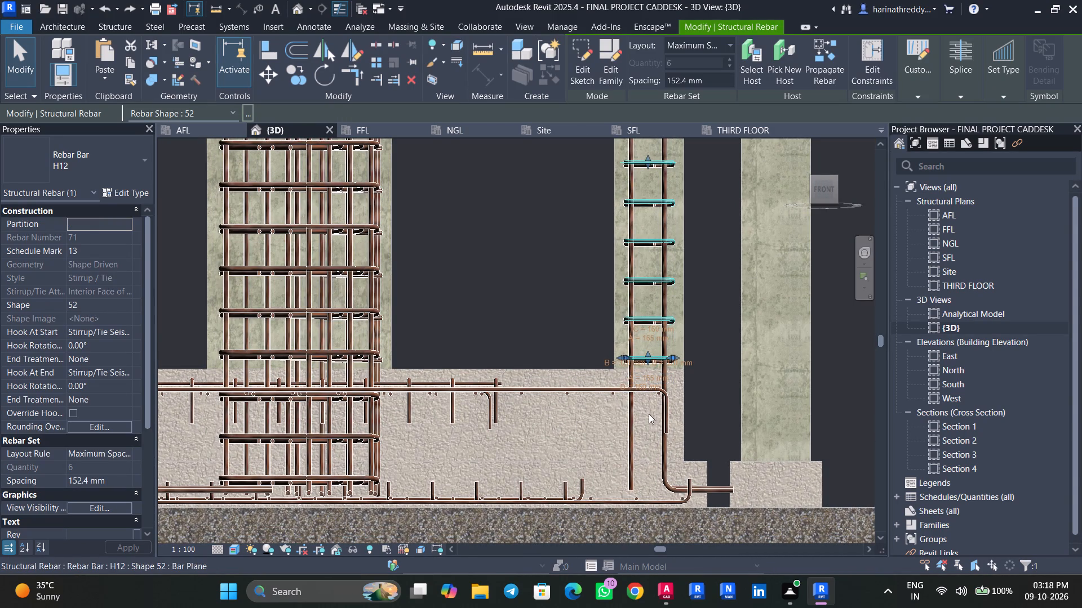
{"action": "left_click_drag", "start_coordinate": [649, 414], "coordinate": [653, 457]}
{"action": "key", "text": "Escape"}
{"action": "key", "text": "Escape"}
Unpin the column's remaining H12 shape 52 tie set and stretch its lowest tie down into the footing, near the other set's lowest tie.
{"action": "left_click", "coordinate": [650, 357]}
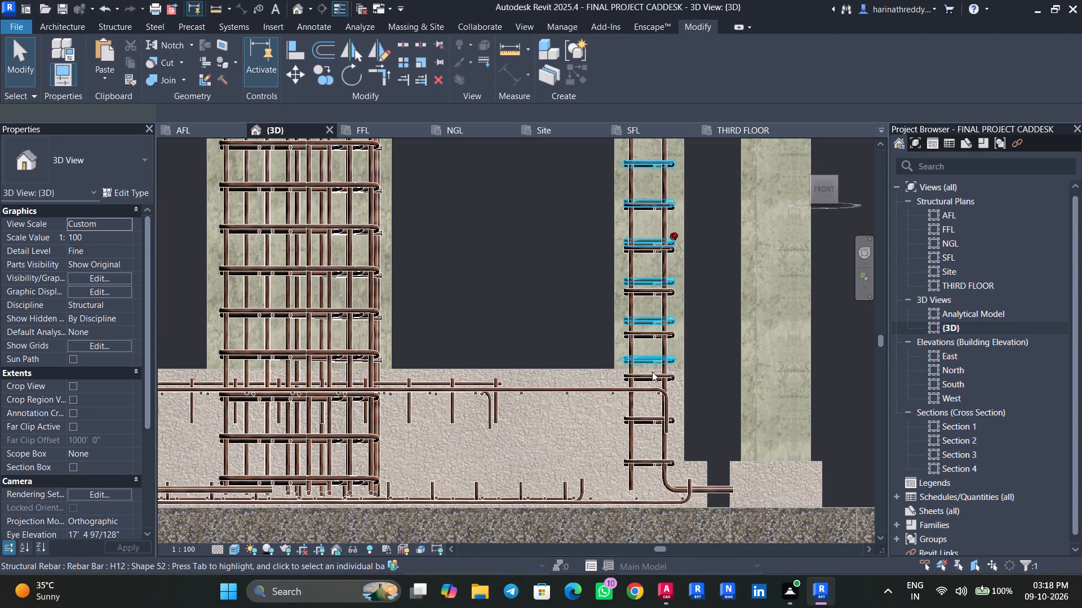
{"action": "left_click", "coordinate": [673, 236]}
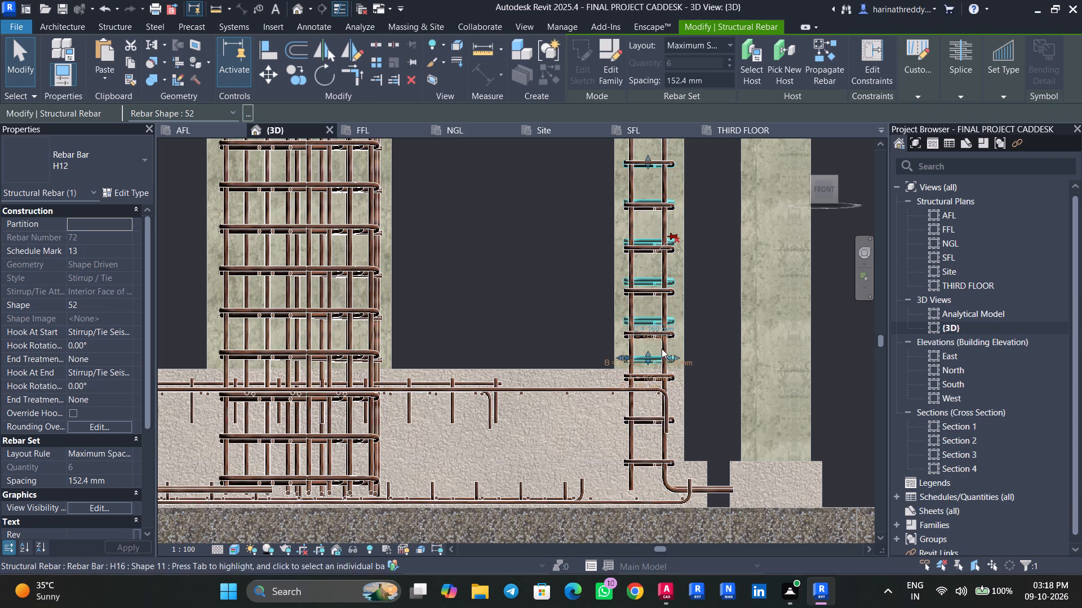
{"action": "left_click_drag", "start_coordinate": [647, 360], "coordinate": [653, 457]}
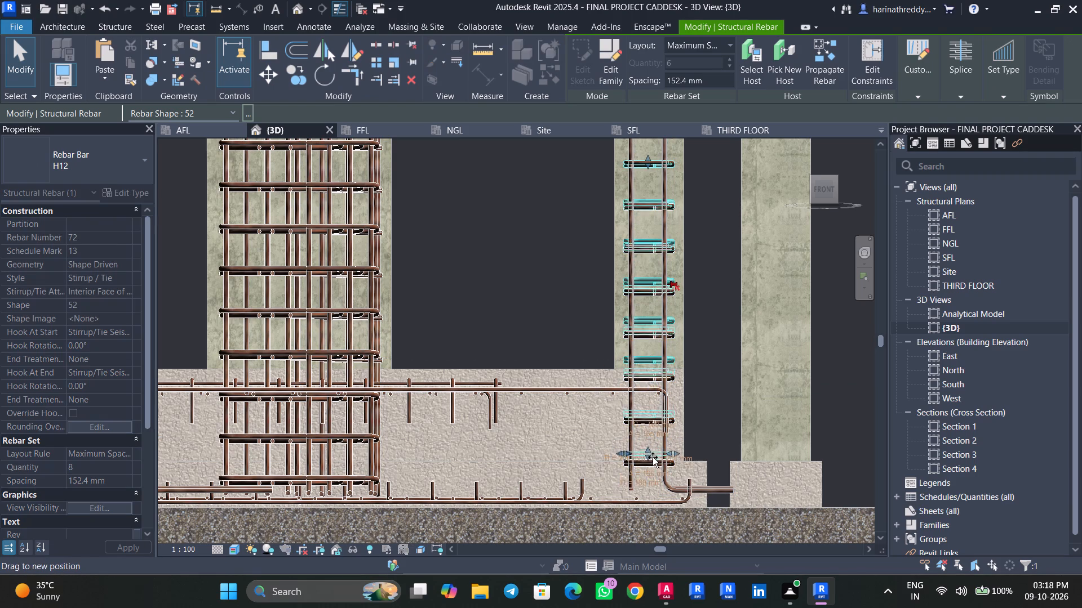
{"action": "left_click_drag", "start_coordinate": [653, 457], "coordinate": [653, 459]}
{"action": "key", "text": "Escape"}
Examine the tie sets of the neighbouring columns where they run down into their footings.
{"action": "middle_click_drag", "start_coordinate": [725, 309], "coordinate": [731, 434]}
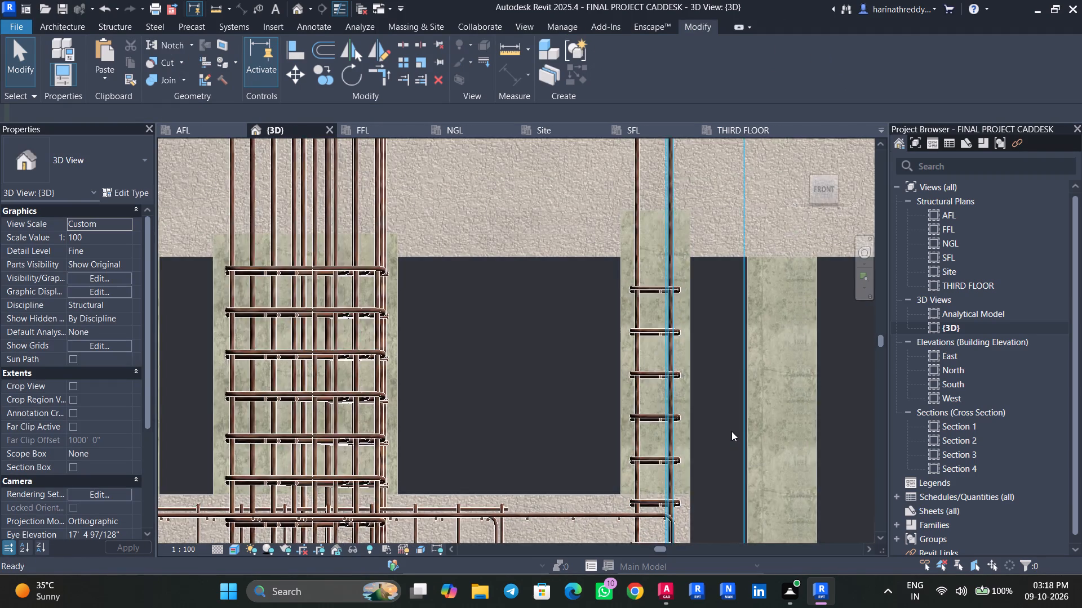
{"action": "scroll", "coordinate": [731, 431], "scroll_direction": "down", "scroll_amount": 2}
{"action": "scroll", "coordinate": [731, 431], "scroll_direction": "up", "scroll_amount": 1}
{"action": "middle_click_drag", "start_coordinate": [610, 420], "coordinate": [756, 393]}
{"action": "middle_click_drag", "start_coordinate": [635, 401], "coordinate": [782, 307]}
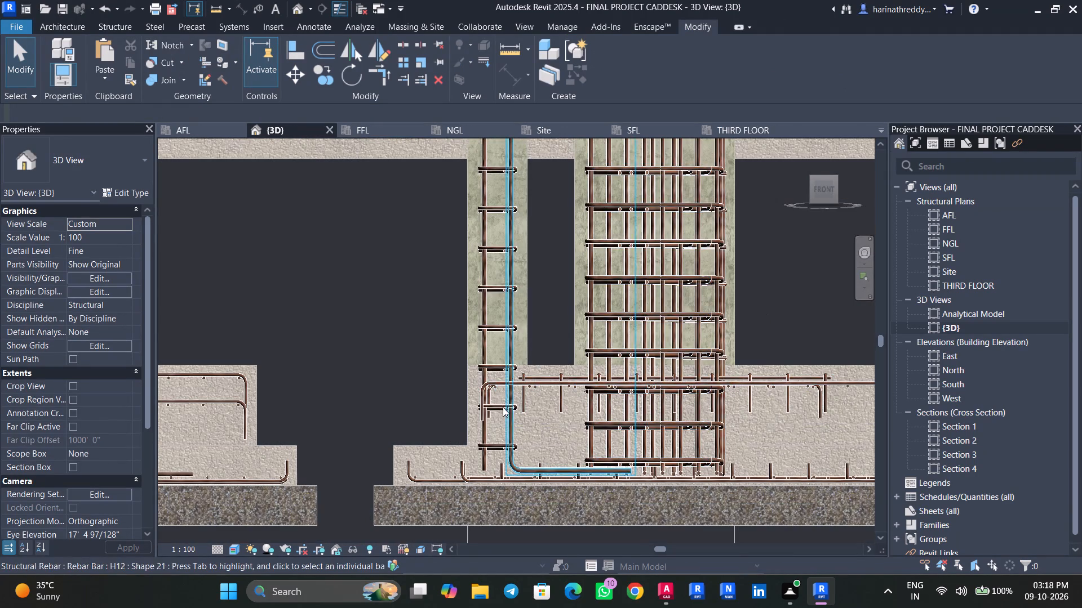
{"action": "middle_click_drag", "start_coordinate": [446, 406], "coordinate": [456, 418], "text": "shift"}
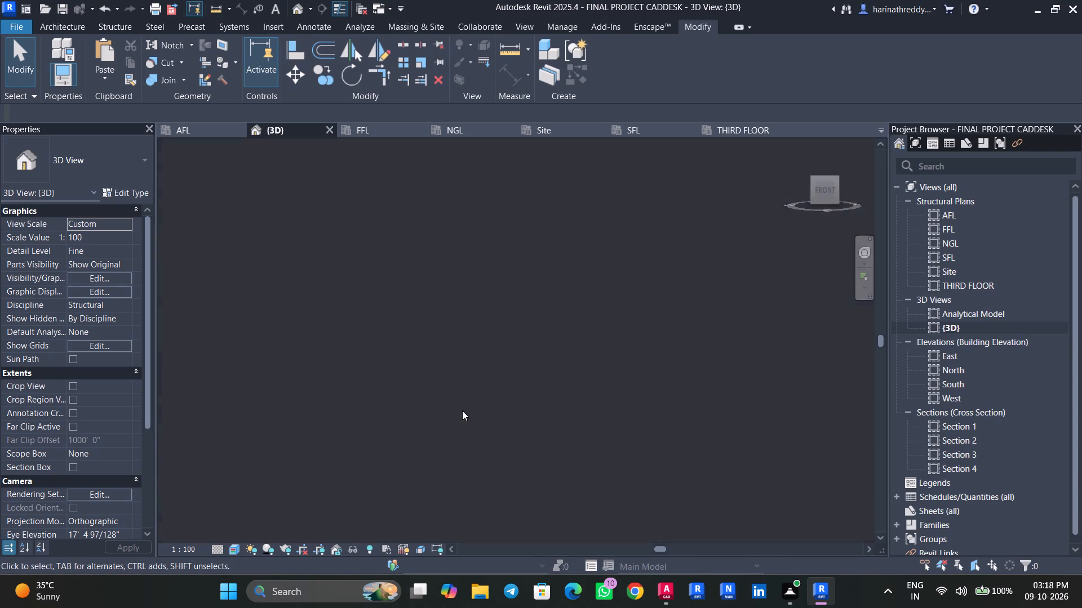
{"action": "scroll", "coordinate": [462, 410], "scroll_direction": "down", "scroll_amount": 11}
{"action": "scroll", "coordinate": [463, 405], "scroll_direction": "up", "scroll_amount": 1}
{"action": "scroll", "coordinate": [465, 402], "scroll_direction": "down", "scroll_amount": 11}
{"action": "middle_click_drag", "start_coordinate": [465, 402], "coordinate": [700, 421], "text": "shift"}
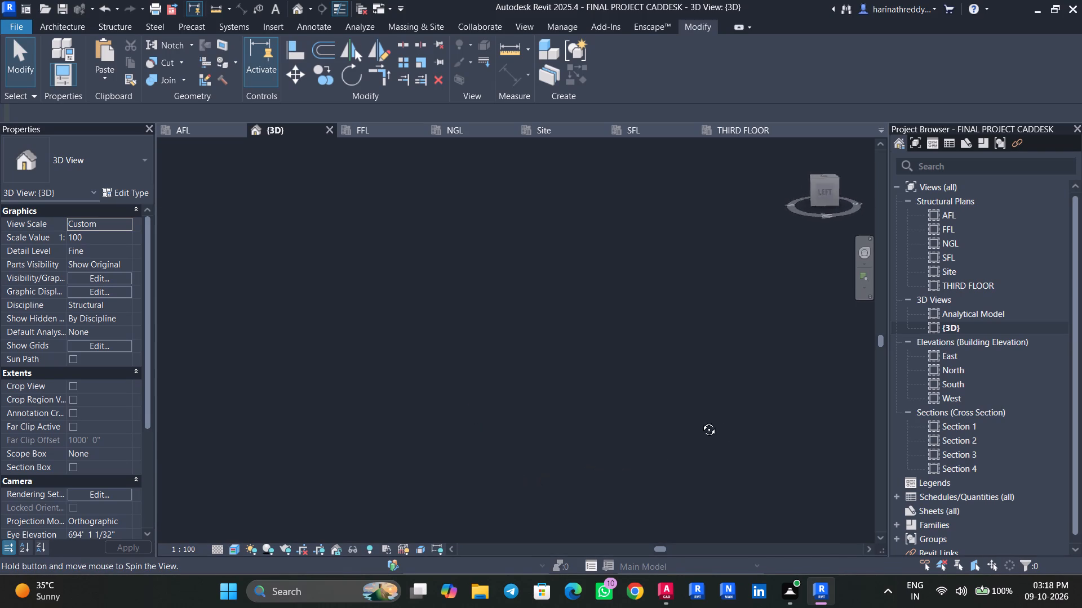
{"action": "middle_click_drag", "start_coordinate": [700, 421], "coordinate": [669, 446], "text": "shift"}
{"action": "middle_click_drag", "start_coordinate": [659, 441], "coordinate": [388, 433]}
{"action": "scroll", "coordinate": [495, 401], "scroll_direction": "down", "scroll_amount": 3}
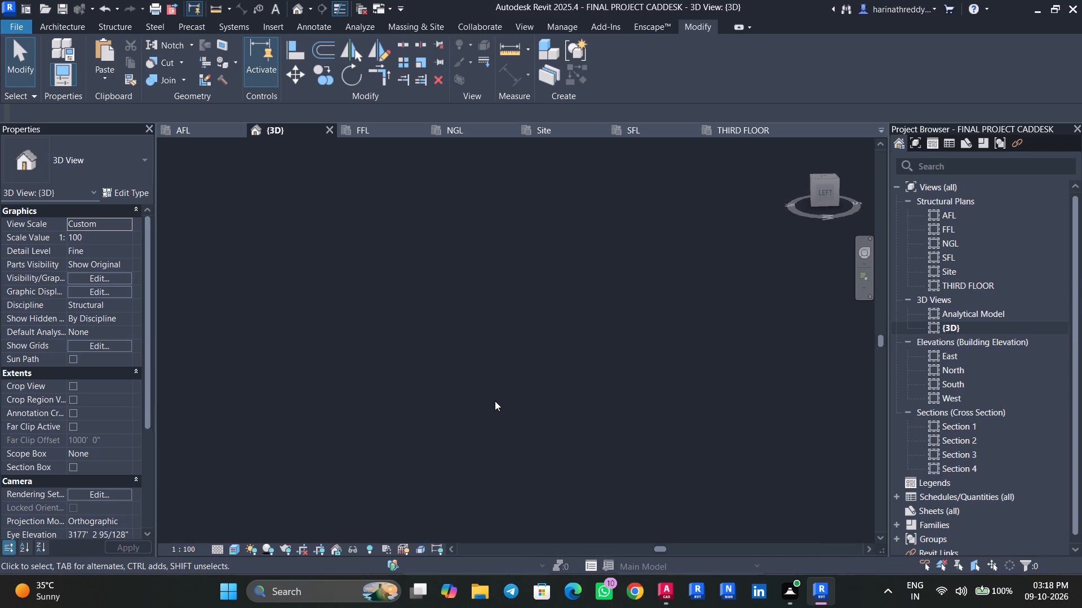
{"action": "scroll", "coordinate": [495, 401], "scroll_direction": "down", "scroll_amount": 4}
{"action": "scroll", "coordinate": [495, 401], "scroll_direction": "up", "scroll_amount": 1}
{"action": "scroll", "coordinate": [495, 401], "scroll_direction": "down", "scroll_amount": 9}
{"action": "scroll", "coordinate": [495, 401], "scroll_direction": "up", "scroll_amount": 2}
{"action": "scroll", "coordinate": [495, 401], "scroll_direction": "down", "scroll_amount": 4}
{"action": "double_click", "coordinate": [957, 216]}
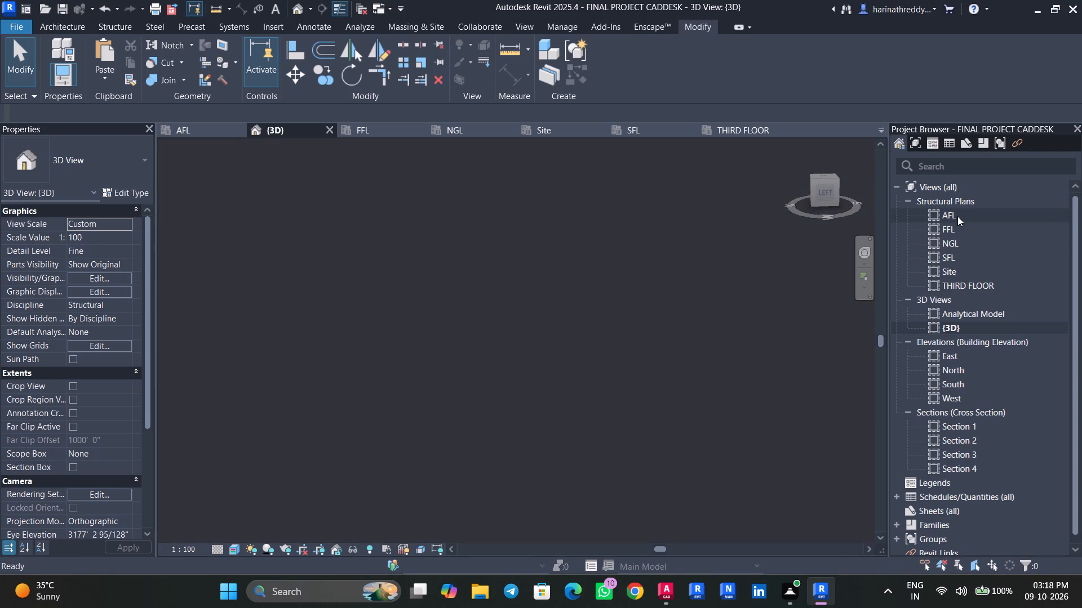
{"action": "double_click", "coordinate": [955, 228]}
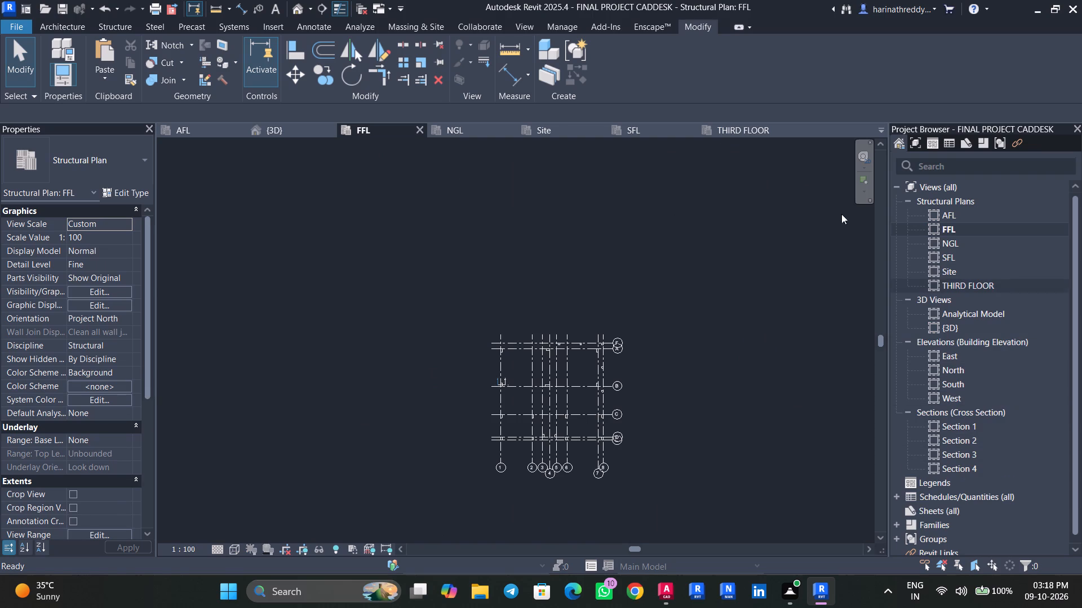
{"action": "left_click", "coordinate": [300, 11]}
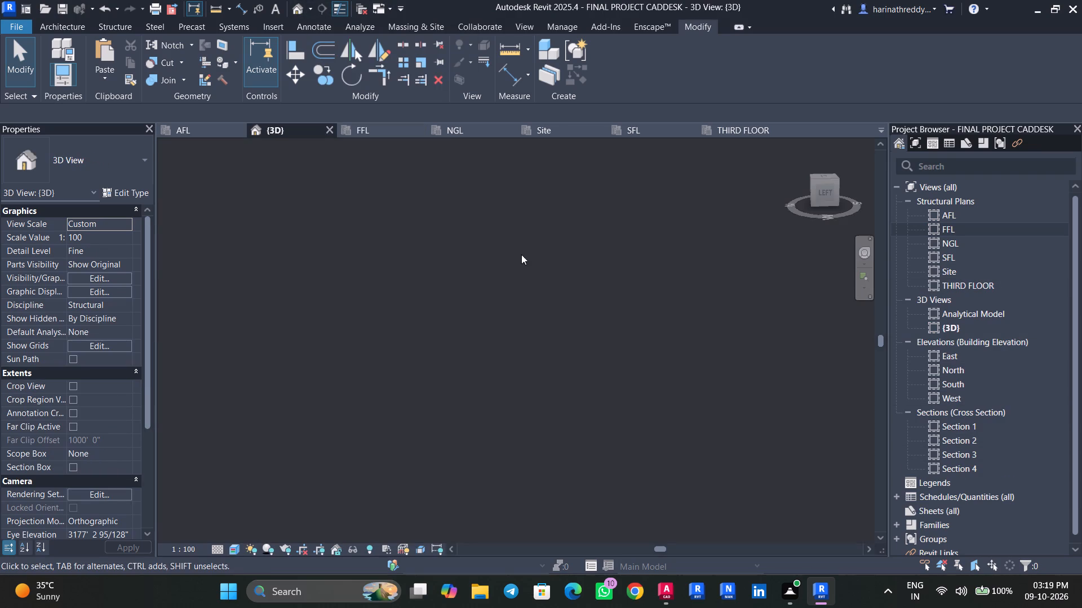
Examine the column bars and ties where they meet the footing meshes, seen from the model's left side in 3D.
{"action": "scroll", "coordinate": [551, 320], "scroll_direction": "down", "scroll_amount": 19}
{"action": "scroll", "coordinate": [399, 272], "scroll_direction": "up", "scroll_amount": 2}
{"action": "middle_click_drag", "start_coordinate": [399, 272], "coordinate": [470, 338]}
{"action": "scroll", "coordinate": [500, 303], "scroll_direction": "up", "scroll_amount": 17}
{"action": "scroll", "coordinate": [516, 329], "scroll_direction": "down", "scroll_amount": 1}
{"action": "scroll", "coordinate": [516, 329], "scroll_direction": "up", "scroll_amount": 13}
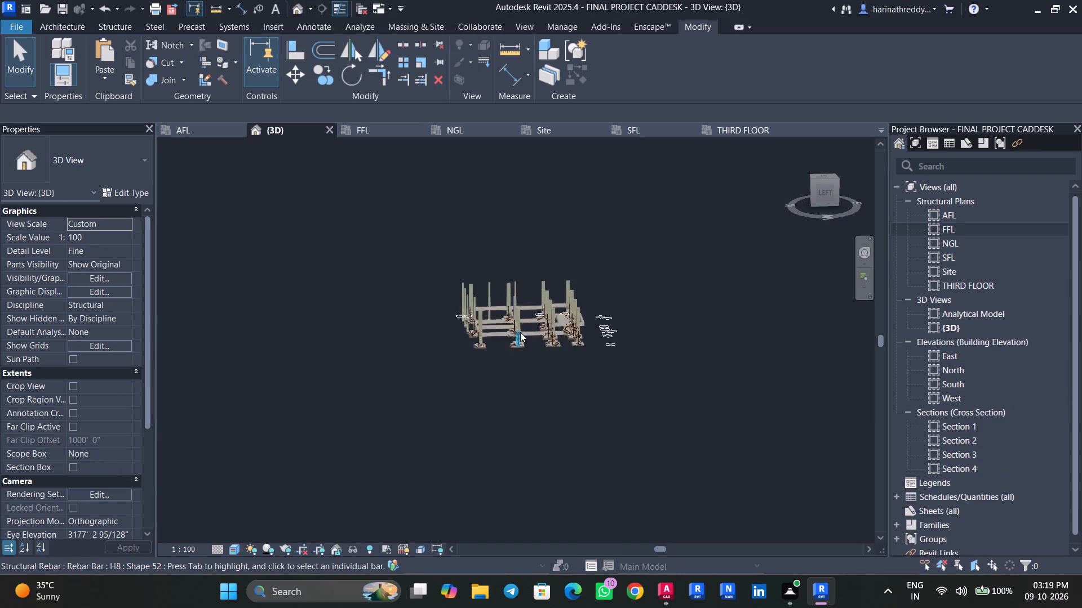
{"action": "scroll", "coordinate": [520, 332], "scroll_direction": "up", "scroll_amount": 18}
{"action": "middle_click_drag", "start_coordinate": [543, 306], "coordinate": [583, 392]}
{"action": "scroll", "coordinate": [347, 291], "scroll_direction": "up", "scroll_amount": 4}
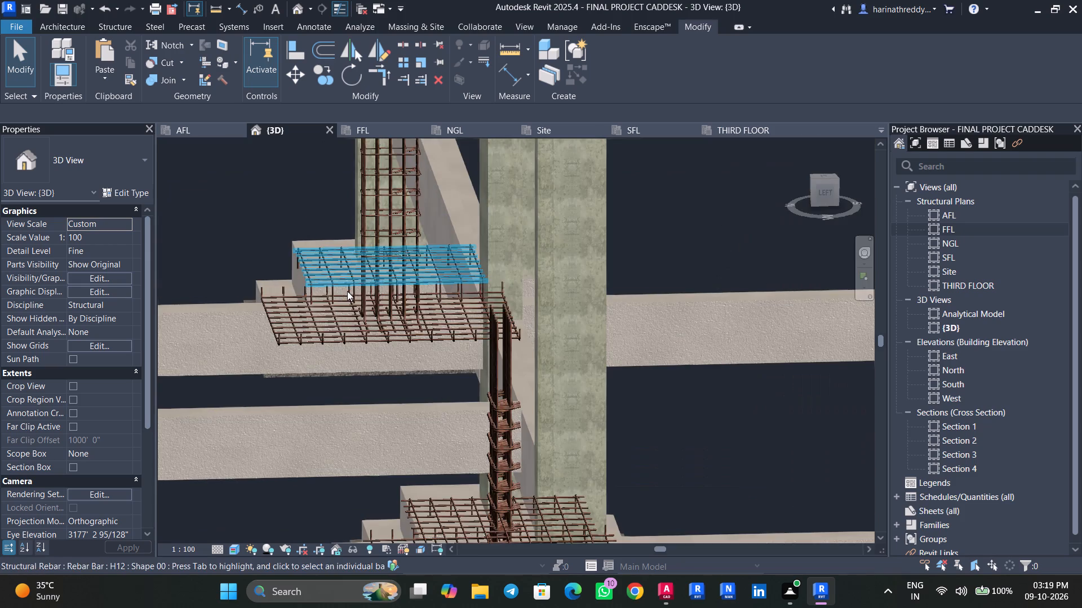
Save the project.
{"action": "key", "text": "ctrl+s"}
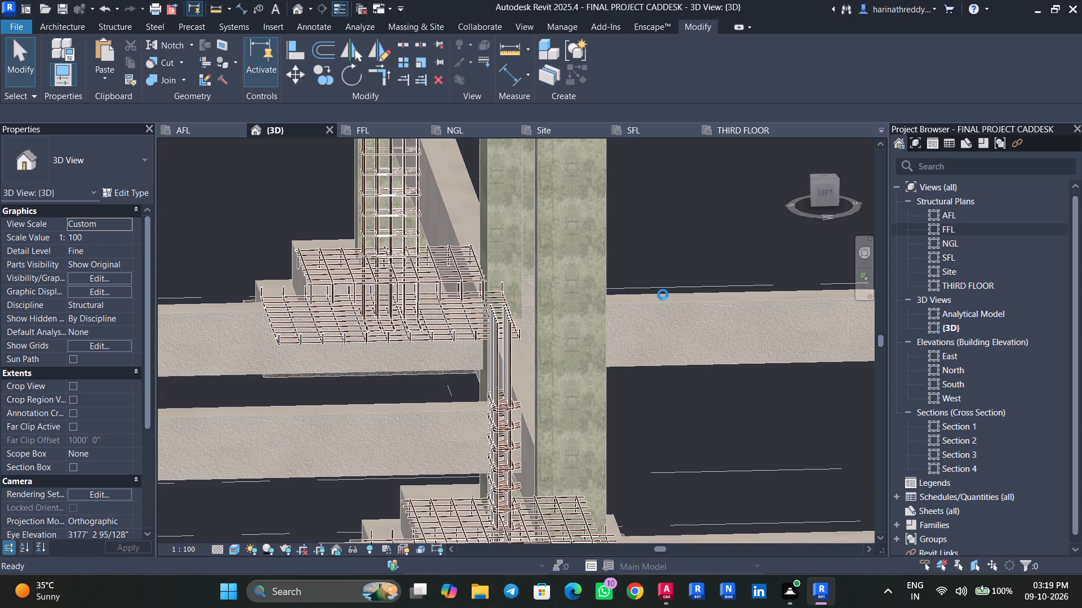
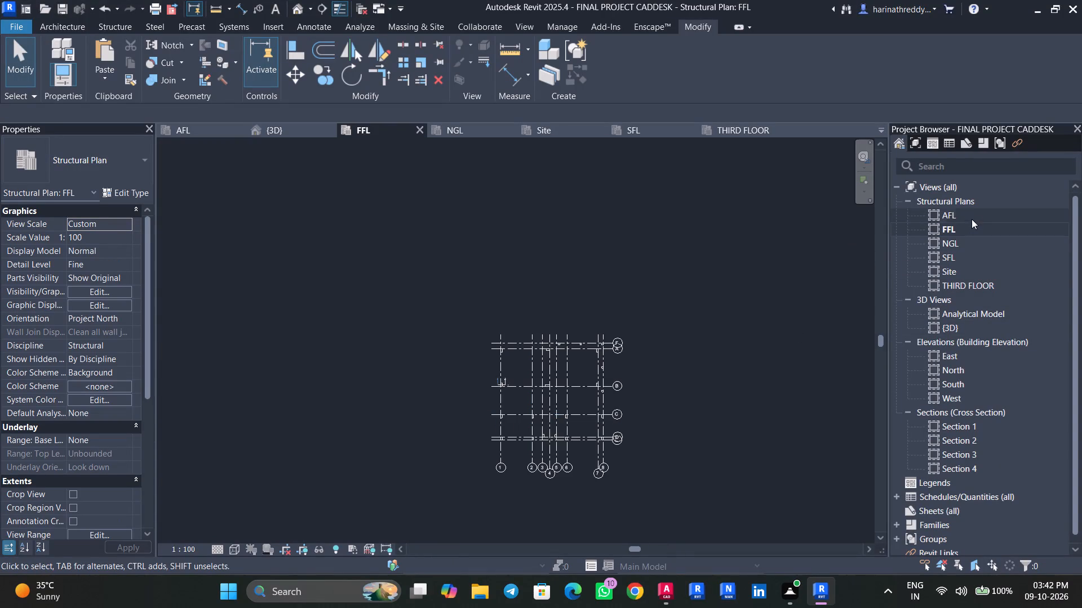
In the NGL structural plan, cut a section across the northernmost B1 beam between the corner column and the next column, facing along the beam.
{"action": "double_click", "coordinate": [955, 243]}
{"action": "scroll", "coordinate": [611, 217], "scroll_direction": "down", "scroll_amount": 4}
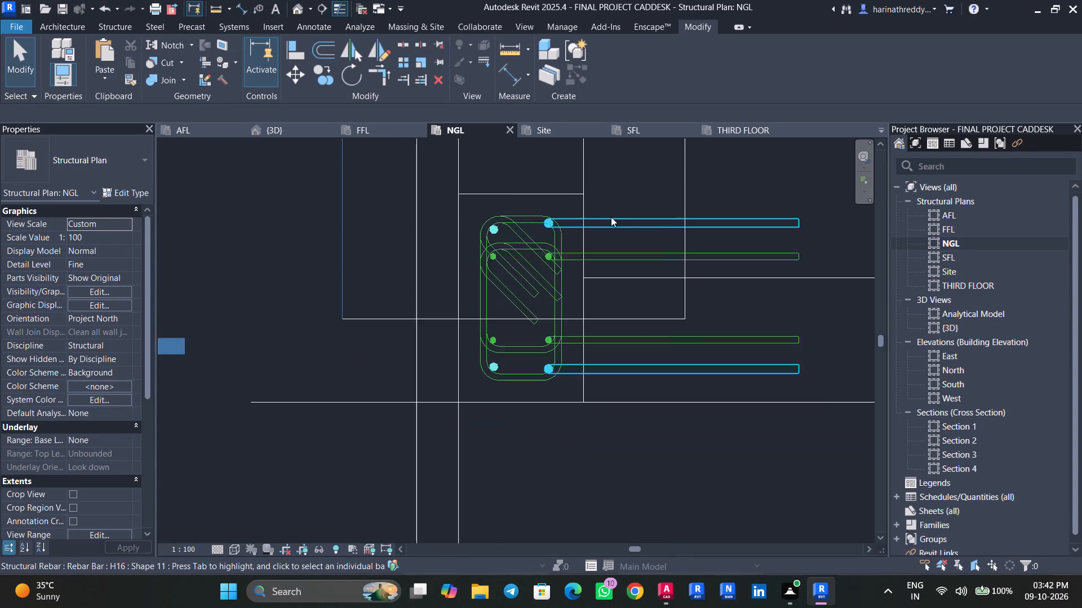
{"action": "scroll", "coordinate": [611, 217], "scroll_direction": "down", "scroll_amount": 10}
{"action": "middle_click_drag", "start_coordinate": [673, 173], "coordinate": [631, 363]}
{"action": "scroll", "coordinate": [627, 334], "scroll_direction": "down", "scroll_amount": 9}
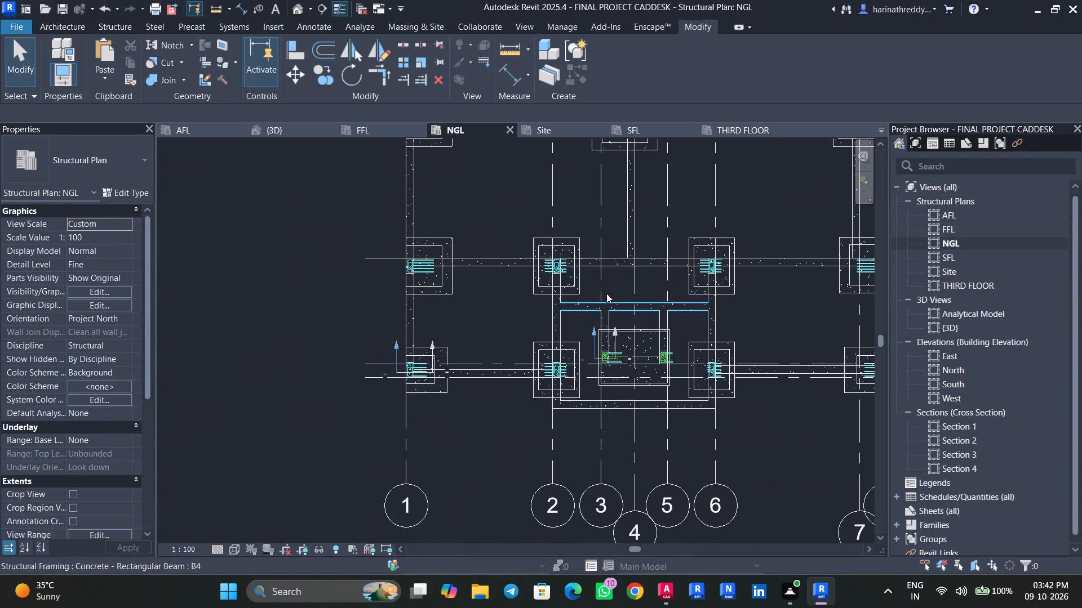
{"action": "scroll", "coordinate": [609, 289], "scroll_direction": "down", "scroll_amount": 3}
{"action": "middle_click_drag", "start_coordinate": [642, 236], "coordinate": [631, 420]}
{"action": "left_click", "coordinate": [525, 256]}
{"action": "scroll", "coordinate": [525, 256], "scroll_direction": "up", "scroll_amount": 3}
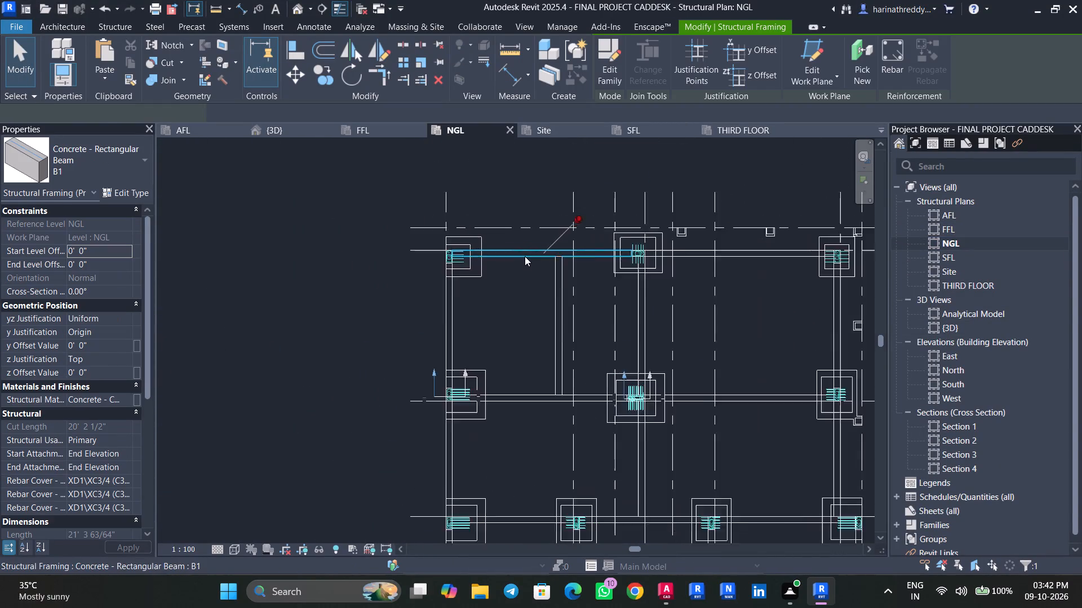
{"action": "scroll", "coordinate": [525, 256], "scroll_direction": "up", "scroll_amount": 6}
{"action": "middle_click_drag", "start_coordinate": [521, 284], "coordinate": [532, 387]}
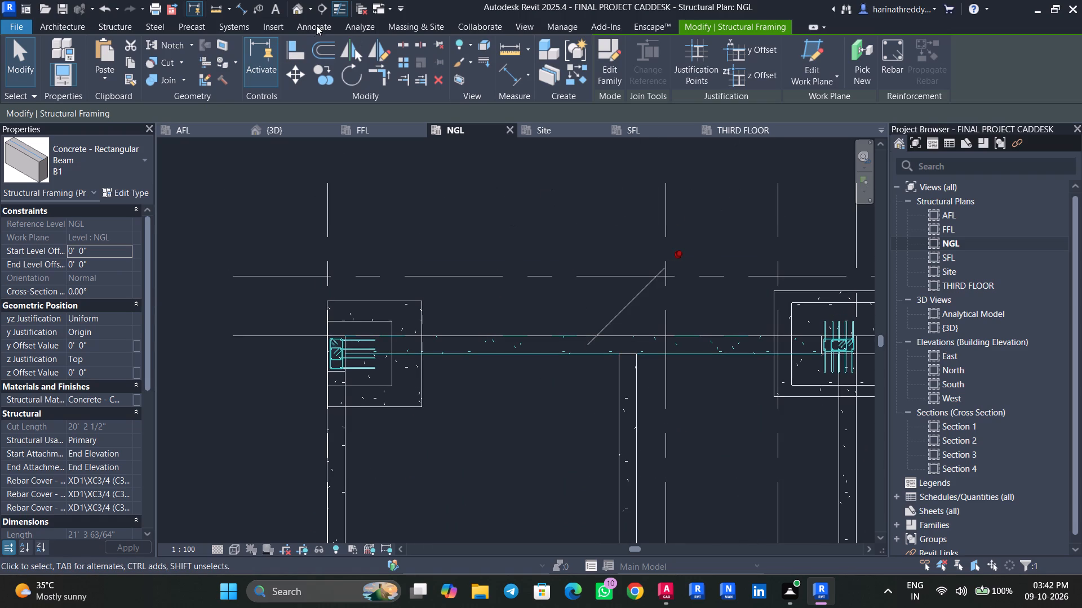
{"action": "left_click", "coordinate": [318, 11]}
{"action": "left_click", "coordinate": [502, 254]}
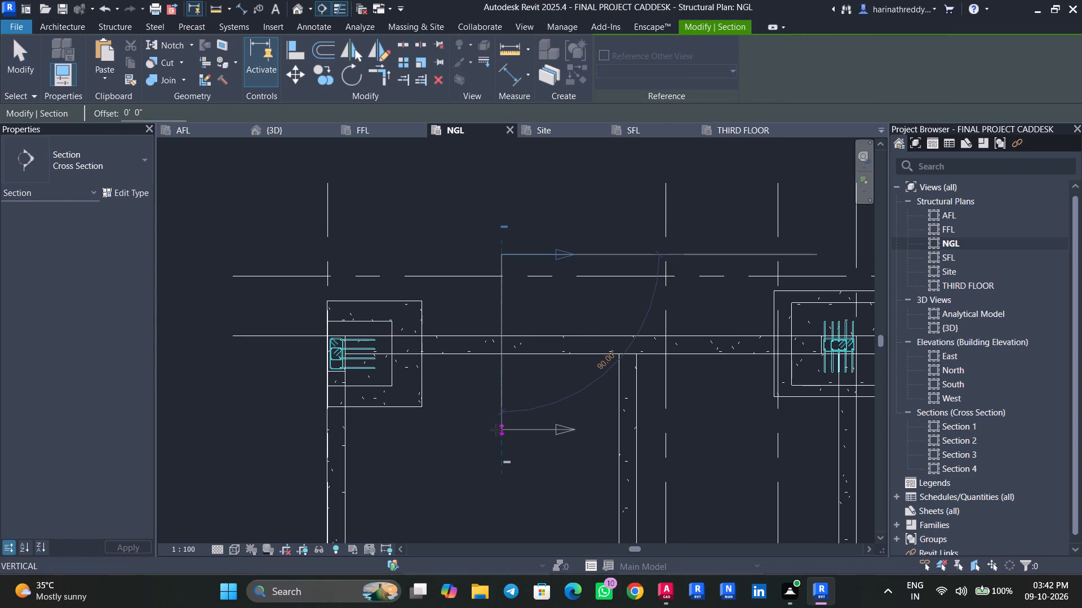
{"action": "left_click", "coordinate": [496, 430]}
{"action": "key", "text": "Escape"}
{"action": "key", "text": "Escape"}
Shorten the new beam section's far clip offset to about 7' 2 5/8".
{"action": "left_click", "coordinate": [499, 410]}
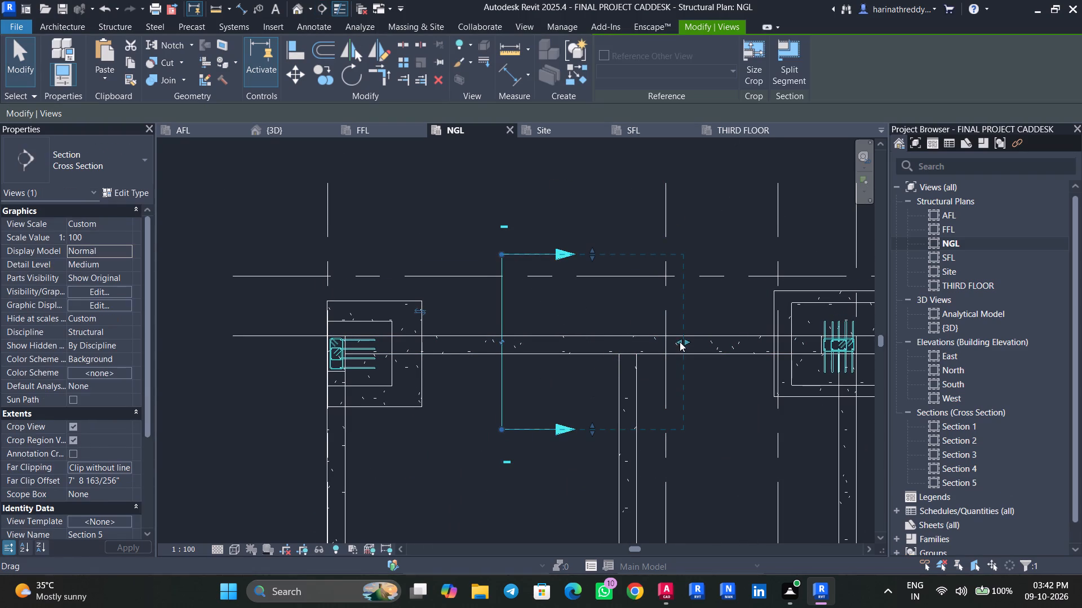
{"action": "left_click_drag", "start_coordinate": [680, 342], "coordinate": [668, 340]}
{"action": "key", "text": "Escape"}
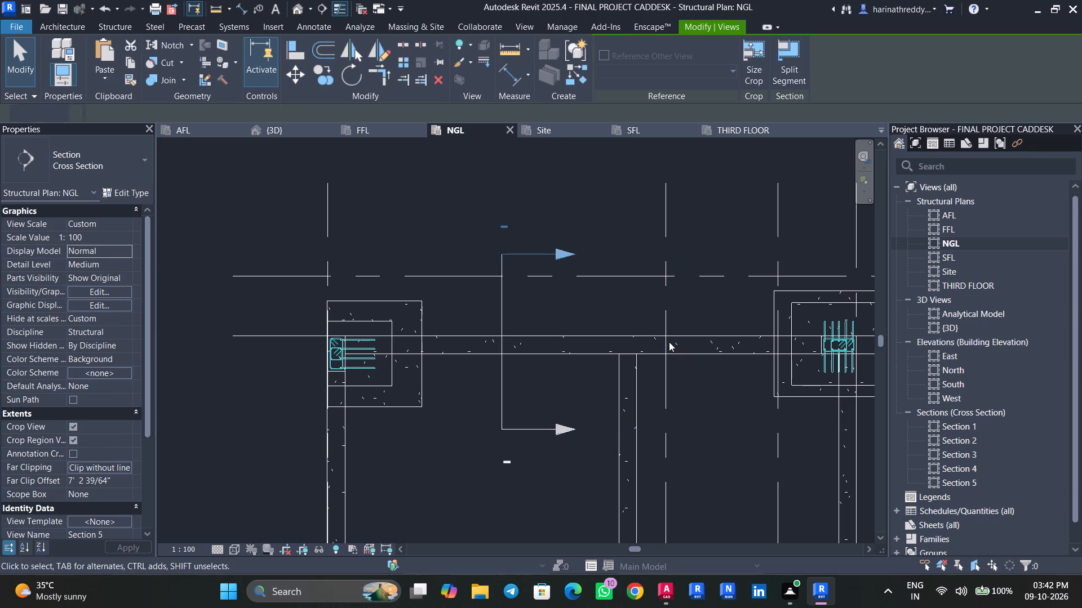
{"action": "key", "text": "Escape"}
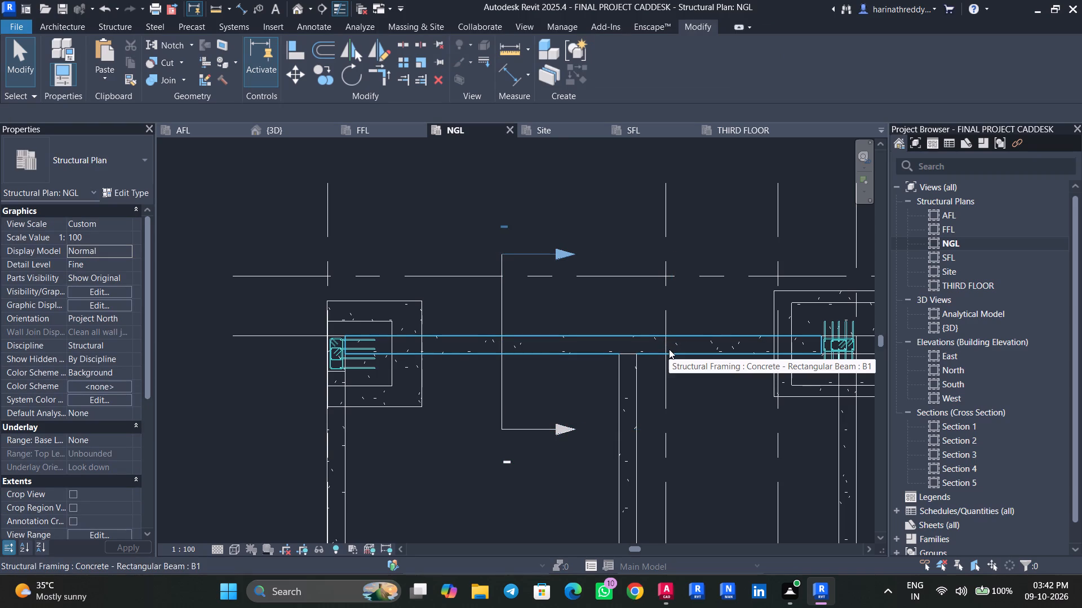
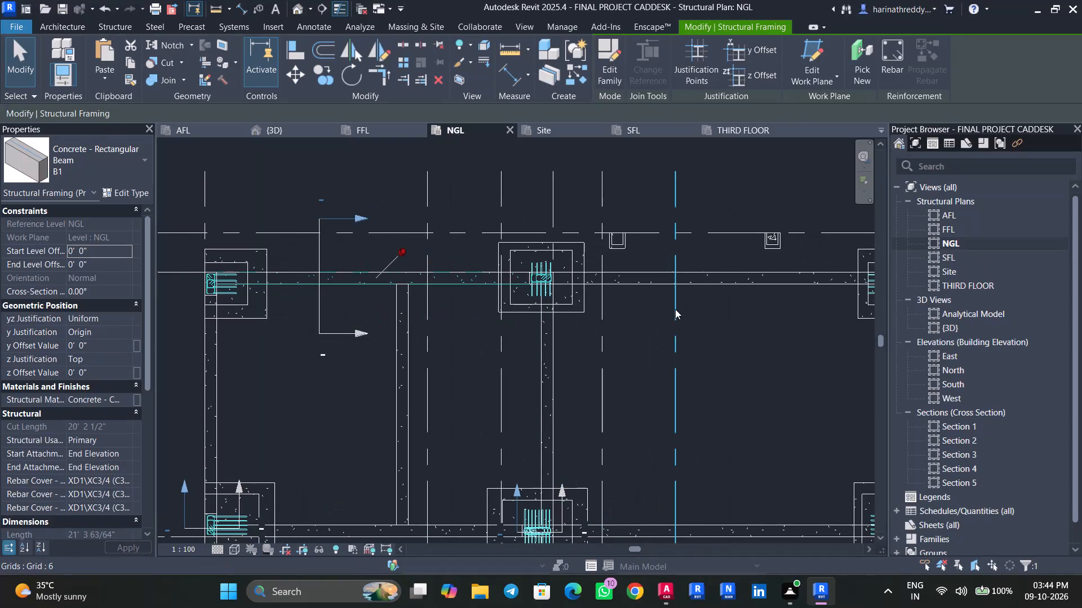
Check the types of the plinth beams along grids A, B and C in the NGL plan.
{"action": "left_click", "coordinate": [670, 332]}
{"action": "left_click", "coordinate": [643, 277]}
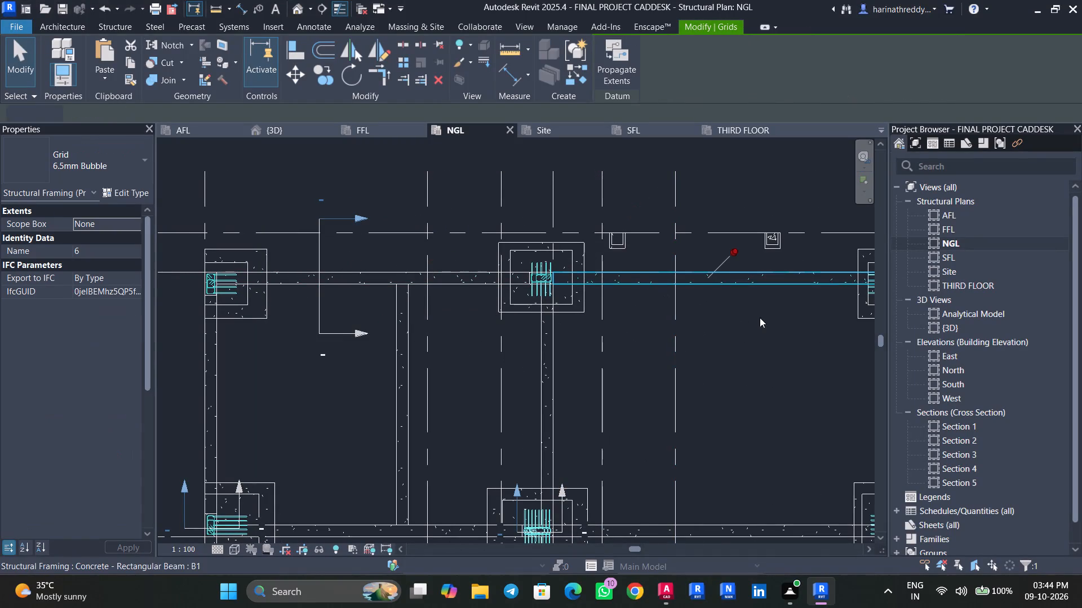
{"action": "middle_click_drag", "start_coordinate": [779, 354], "coordinate": [658, 351]}
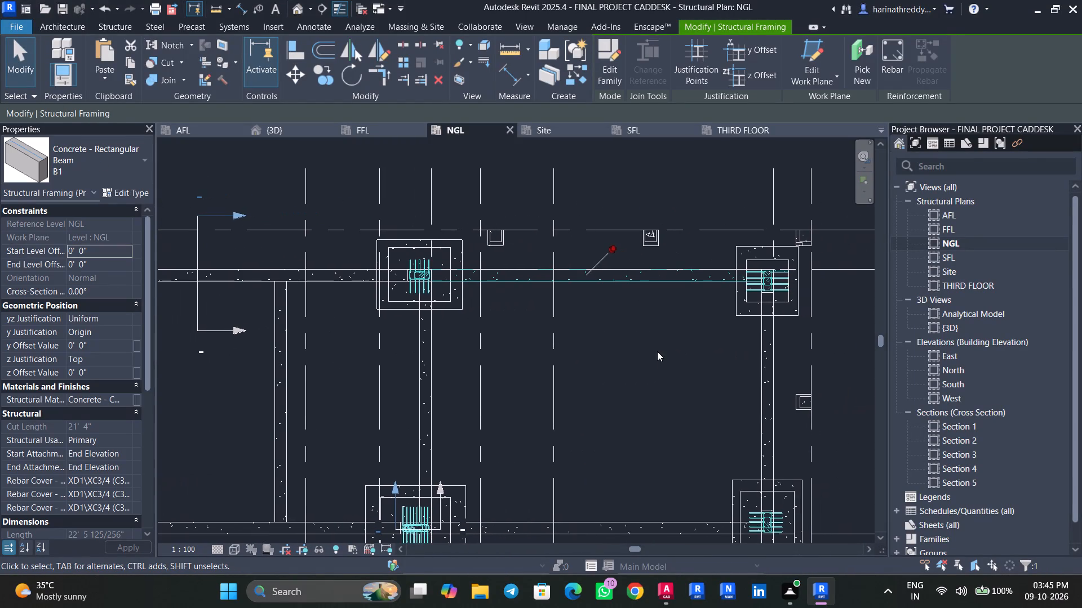
{"action": "scroll", "coordinate": [653, 364], "scroll_direction": "down", "scroll_amount": 5}
{"action": "middle_click_drag", "start_coordinate": [613, 399], "coordinate": [635, 355]}
{"action": "left_click", "coordinate": [484, 405]}
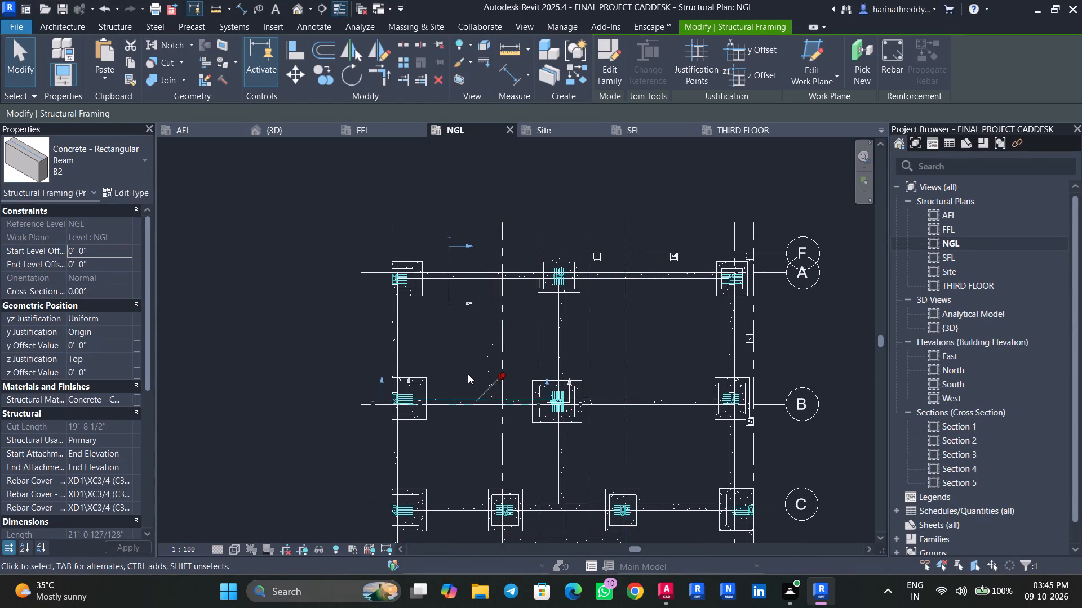
{"action": "scroll", "coordinate": [468, 374], "scroll_direction": "up", "scroll_amount": 5}
{"action": "left_click", "coordinate": [753, 430]}
{"action": "middle_click_drag", "start_coordinate": [757, 385], "coordinate": [530, 290]}
{"action": "middle_click_drag", "start_coordinate": [625, 421], "coordinate": [686, 301]}
{"action": "middle_click_drag", "start_coordinate": [643, 366], "coordinate": [730, 308]}
{"action": "left_click", "coordinate": [387, 366]}
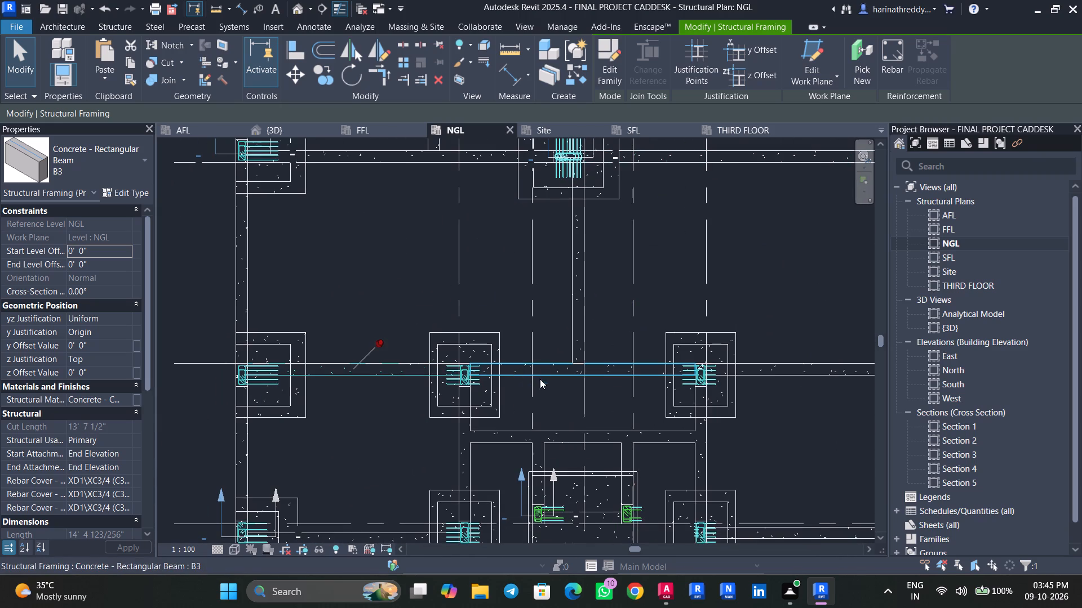
{"action": "left_click", "coordinate": [539, 370]}
{"action": "middle_click_drag", "start_coordinate": [587, 337], "coordinate": [469, 342]}
{"action": "left_click", "coordinate": [657, 373]}
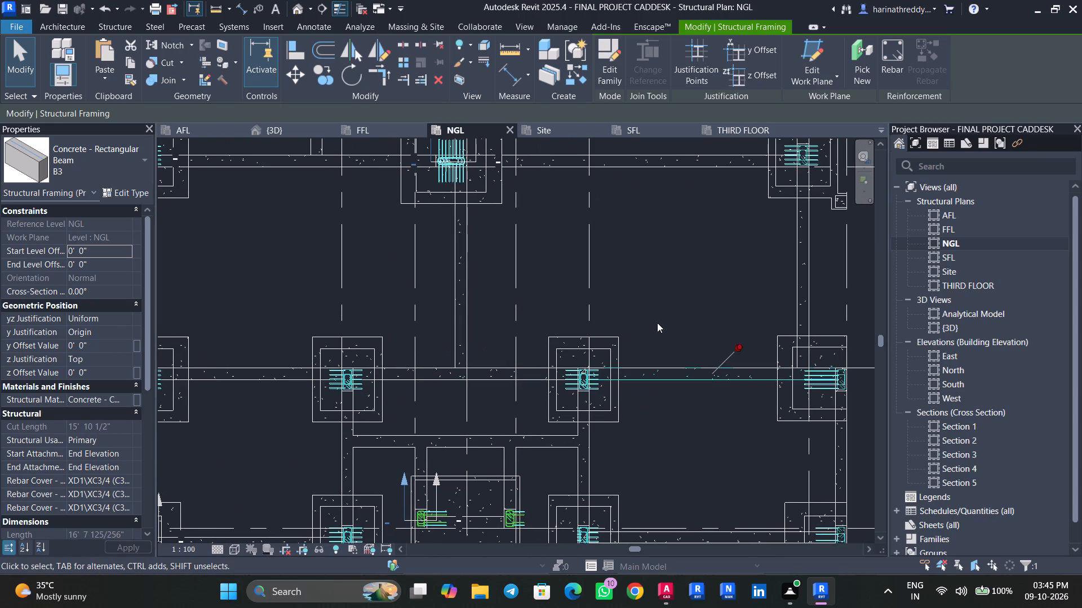
{"action": "left_click", "coordinate": [657, 323]}
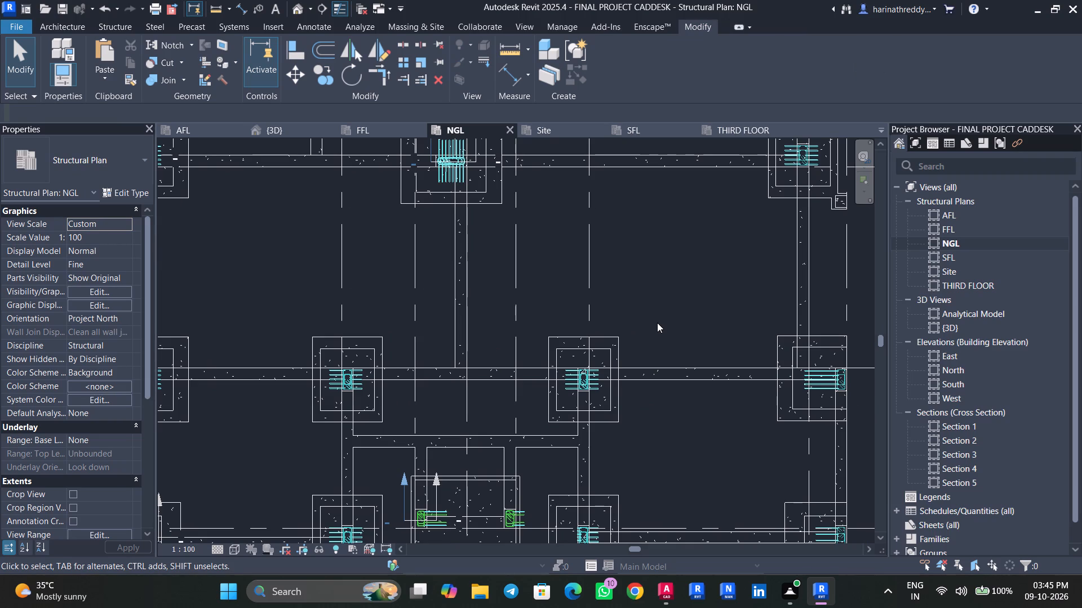
{"action": "scroll", "coordinate": [658, 322], "scroll_direction": "down", "scroll_amount": 10}
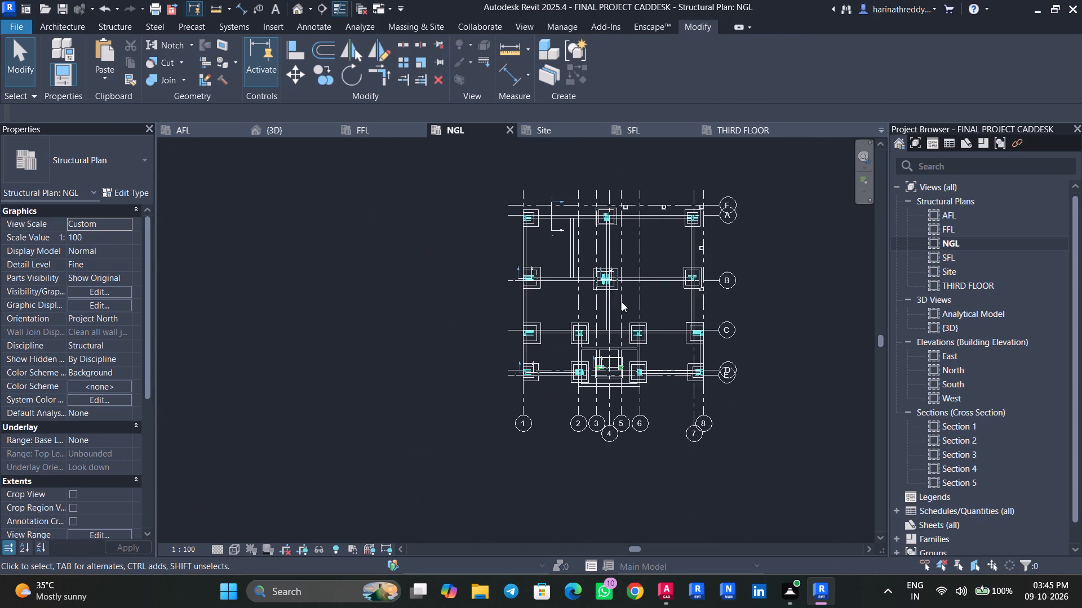
Open the view of the section cut across the northernmost B1 beam.
{"action": "left_click", "coordinate": [552, 228]}
{"action": "right_click", "coordinate": [552, 228]}
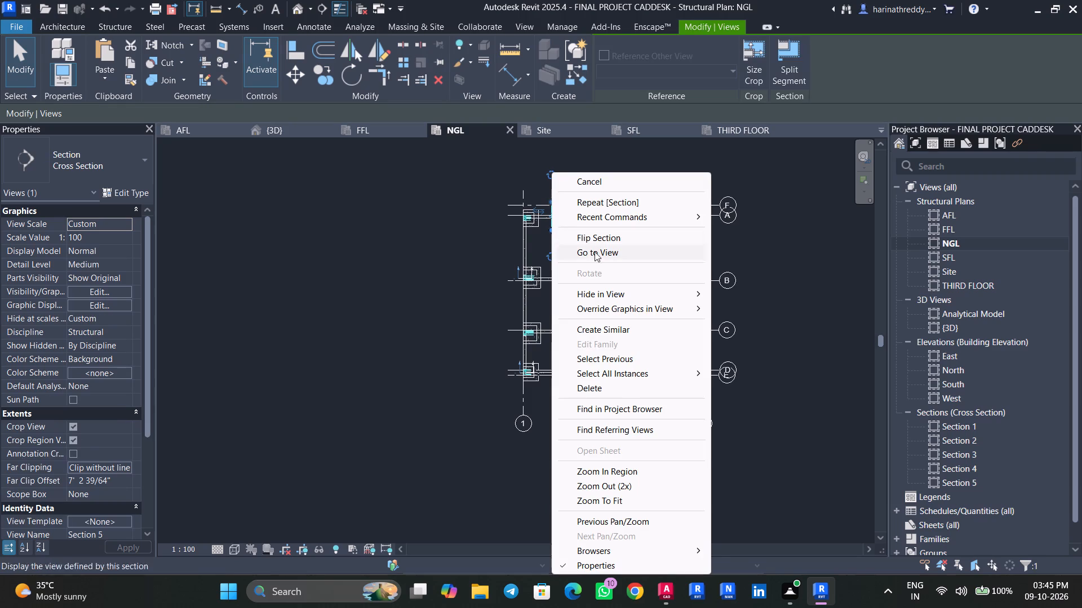
{"action": "left_click", "coordinate": [606, 250]}
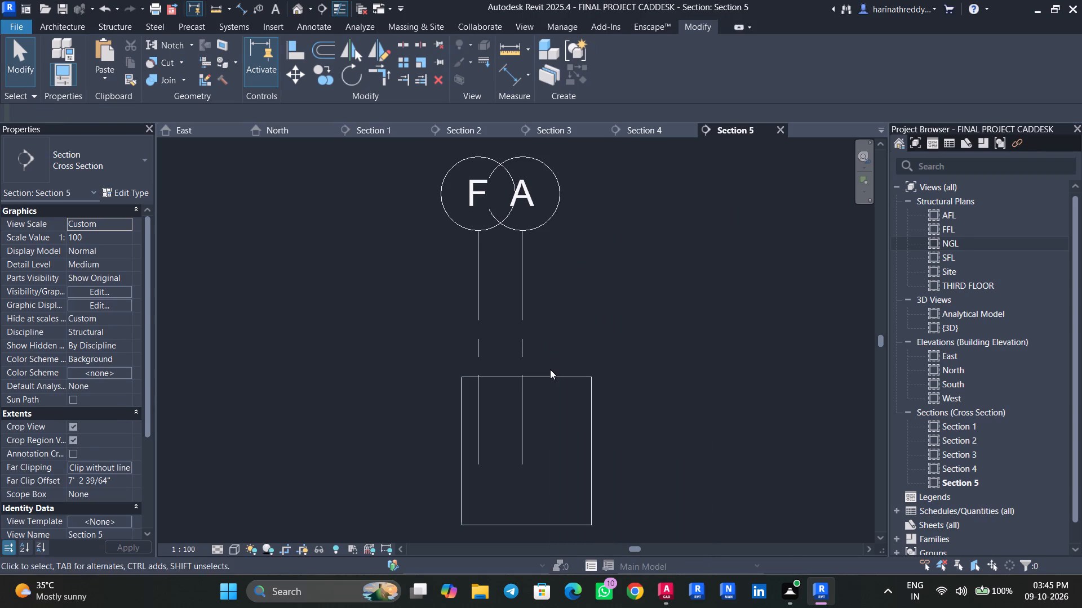
Enlarge the section's crop region upward and away from grid A so the full B1 beam cross-section shows.
{"action": "left_click", "coordinate": [550, 369]}
{"action": "left_click_drag", "start_coordinate": [526, 375], "coordinate": [527, 295]}
{"action": "left_click_drag", "start_coordinate": [527, 376], "coordinate": [533, 291]}
{"action": "left_click_drag", "start_coordinate": [592, 406], "coordinate": [709, 406]}
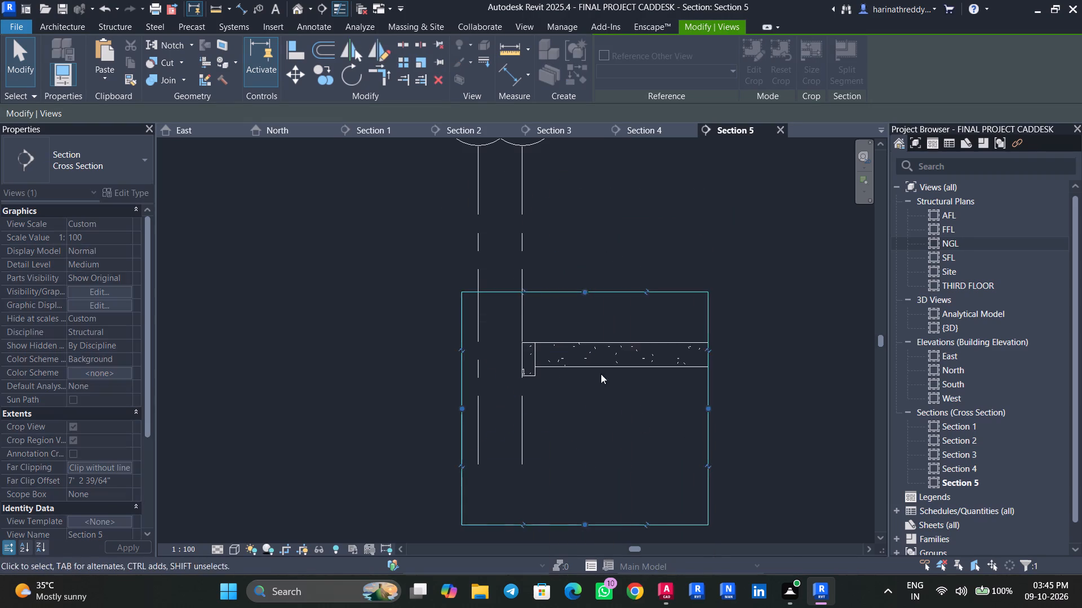
Set the rebar cover of the cut B1 beam to BEAM <30 mm>.
{"action": "scroll", "coordinate": [543, 348], "scroll_direction": "up", "scroll_amount": 3}
{"action": "scroll", "coordinate": [544, 348], "scroll_direction": "down", "scroll_amount": 1}
{"action": "left_click", "coordinate": [525, 364]}
{"action": "scroll", "coordinate": [522, 377], "scroll_direction": "up", "scroll_amount": 4}
{"action": "scroll", "coordinate": [525, 377], "scroll_direction": "down", "scroll_amount": 1}
{"action": "scroll", "coordinate": [525, 377], "scroll_direction": "up", "scroll_amount": 4}
{"action": "middle_click_drag", "start_coordinate": [531, 392], "coordinate": [573, 455]}
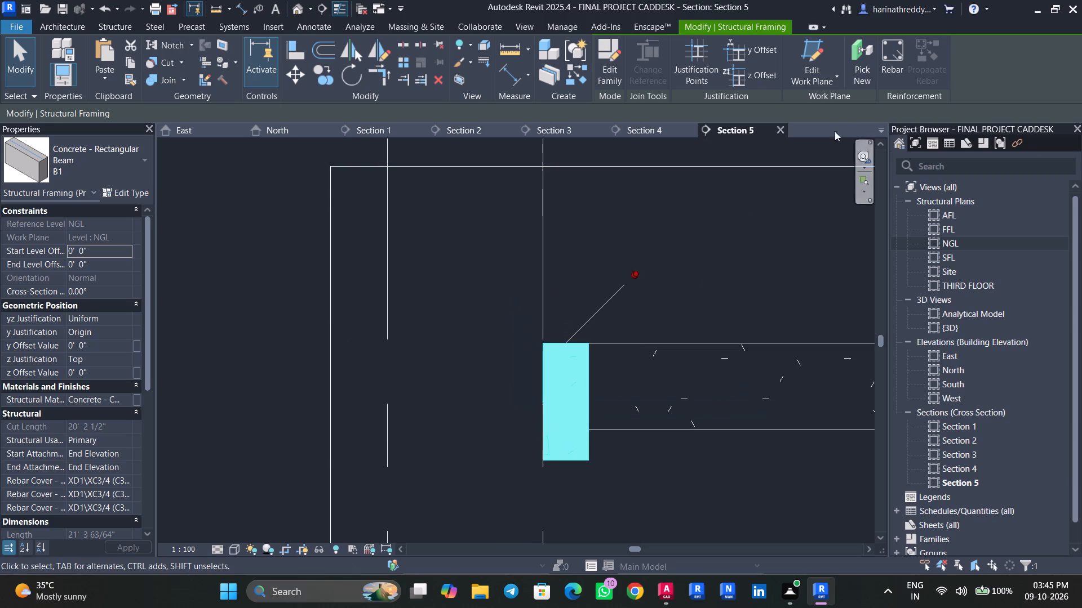
{"action": "left_click", "coordinate": [122, 24]}
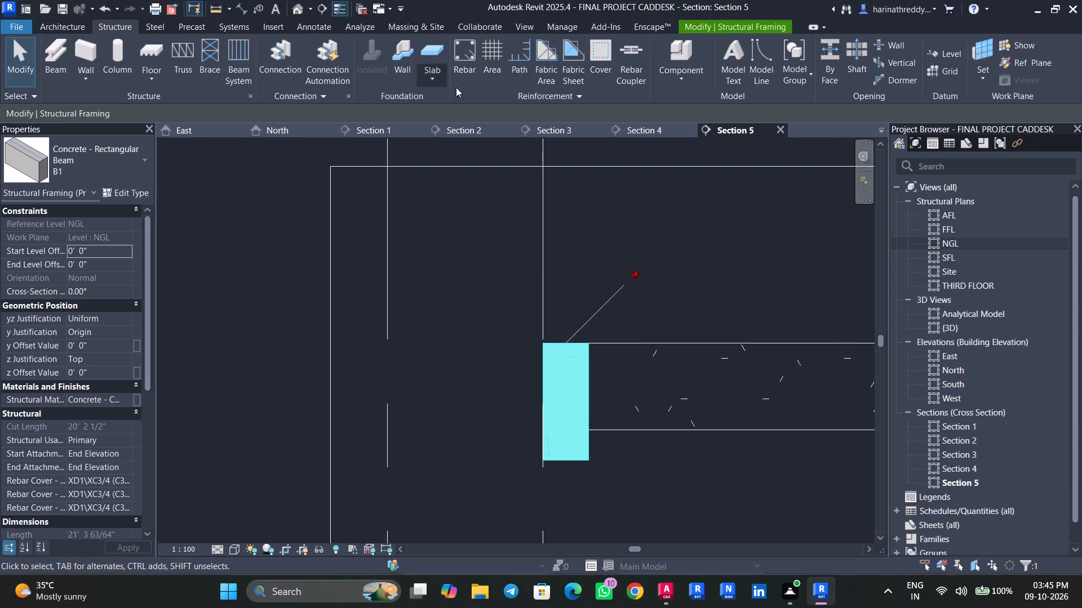
{"action": "left_click", "coordinate": [603, 73]}
{"action": "left_click", "coordinate": [555, 377]}
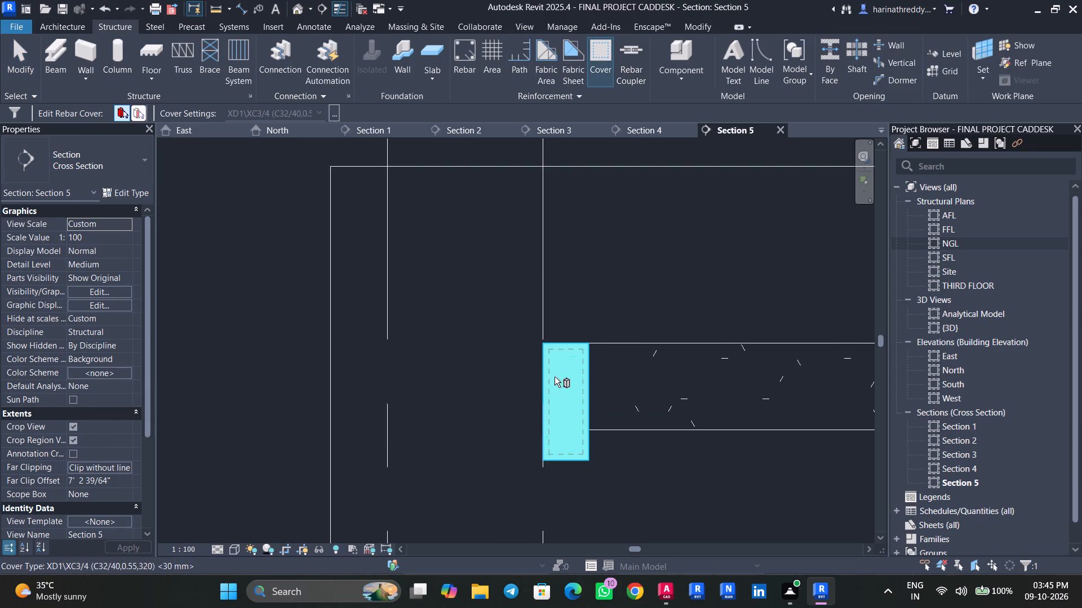
{"action": "left_click", "coordinate": [312, 109]}
{"action": "scroll", "coordinate": [312, 189], "scroll_direction": "up", "scroll_amount": 10}
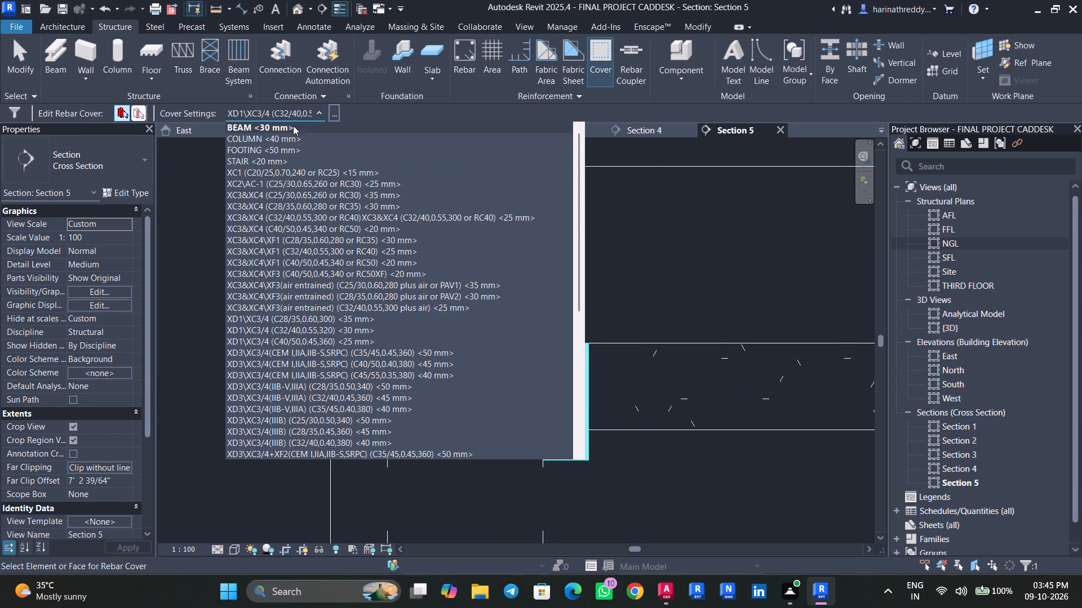
{"action": "left_click", "coordinate": [293, 124]}
{"action": "left_click", "coordinate": [644, 285]}
{"action": "scroll", "coordinate": [567, 398], "scroll_direction": "up", "scroll_amount": 4}
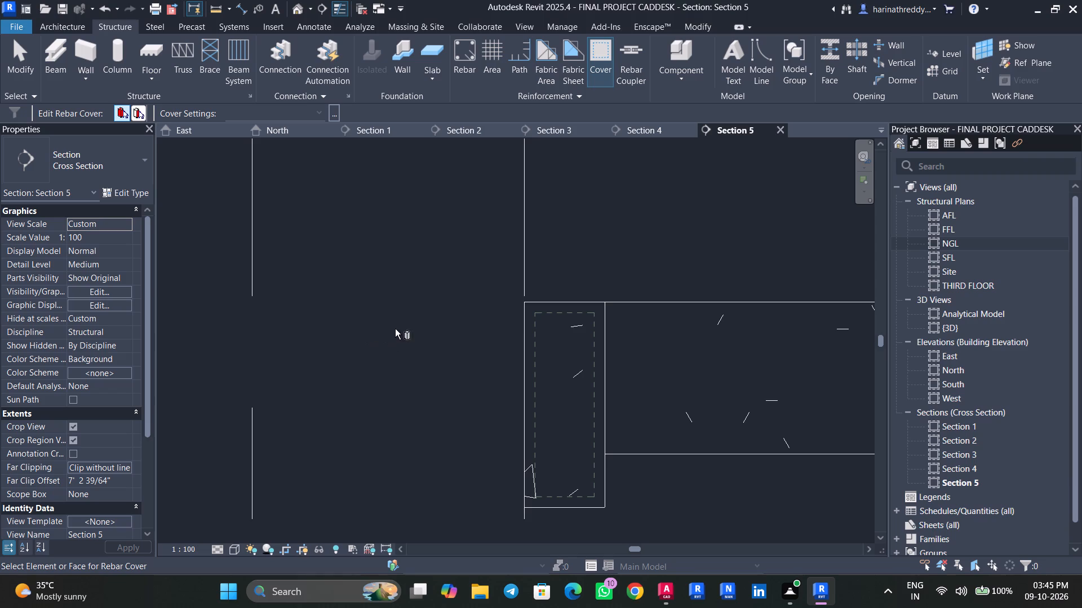
{"action": "triple_click", "coordinate": [10, 55]}
Start placing rebar in the B1 beam's cross-section.
{"action": "left_click", "coordinate": [517, 362]}
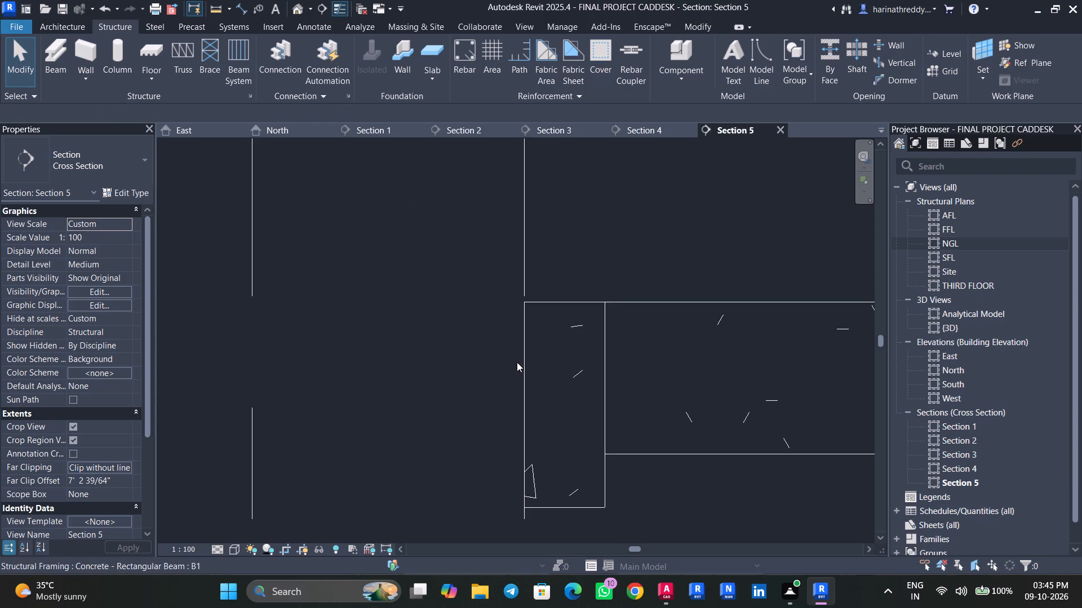
{"action": "left_click", "coordinate": [527, 364]}
{"action": "left_click", "coordinate": [894, 65]}
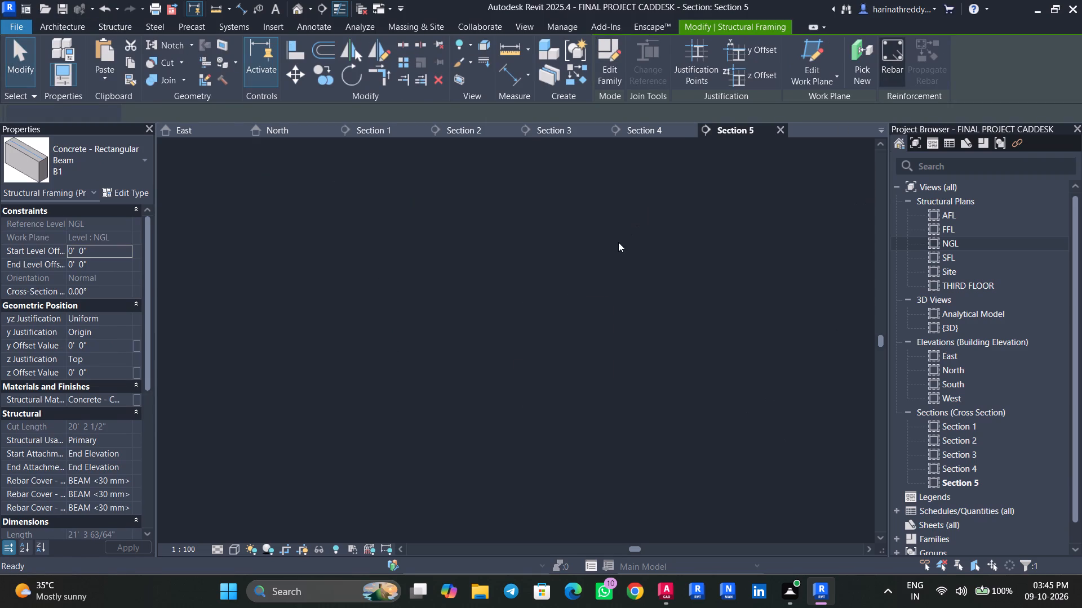
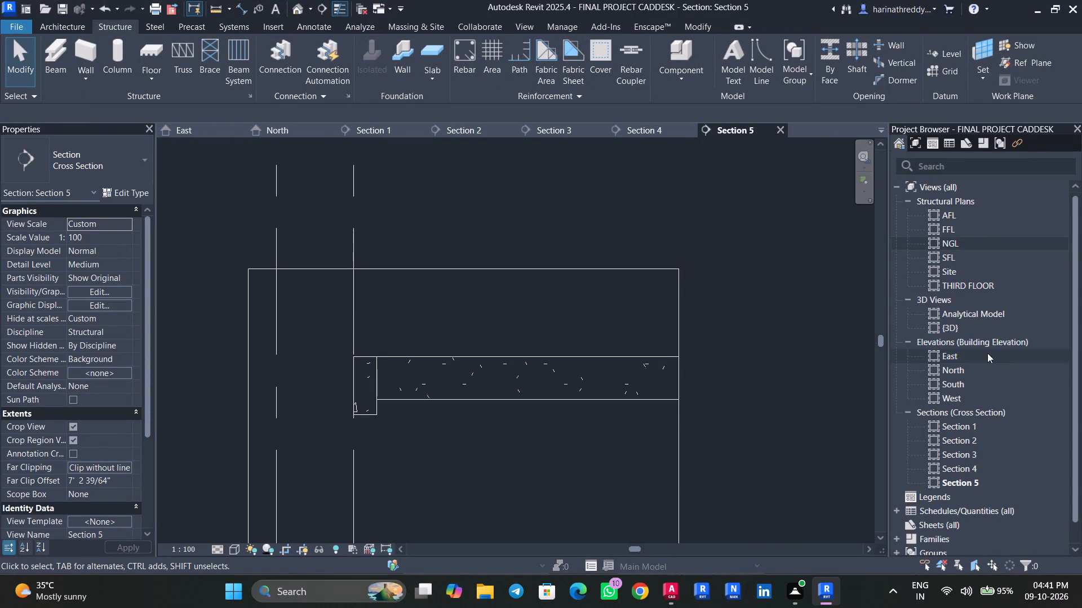
Open the NGL structural plan and focus on the lift core area.
{"action": "double_click", "coordinate": [966, 240]}
{"action": "scroll", "coordinate": [495, 283], "scroll_direction": "down", "scroll_amount": 2}
{"action": "scroll", "coordinate": [606, 350], "scroll_direction": "up", "scroll_amount": 3}
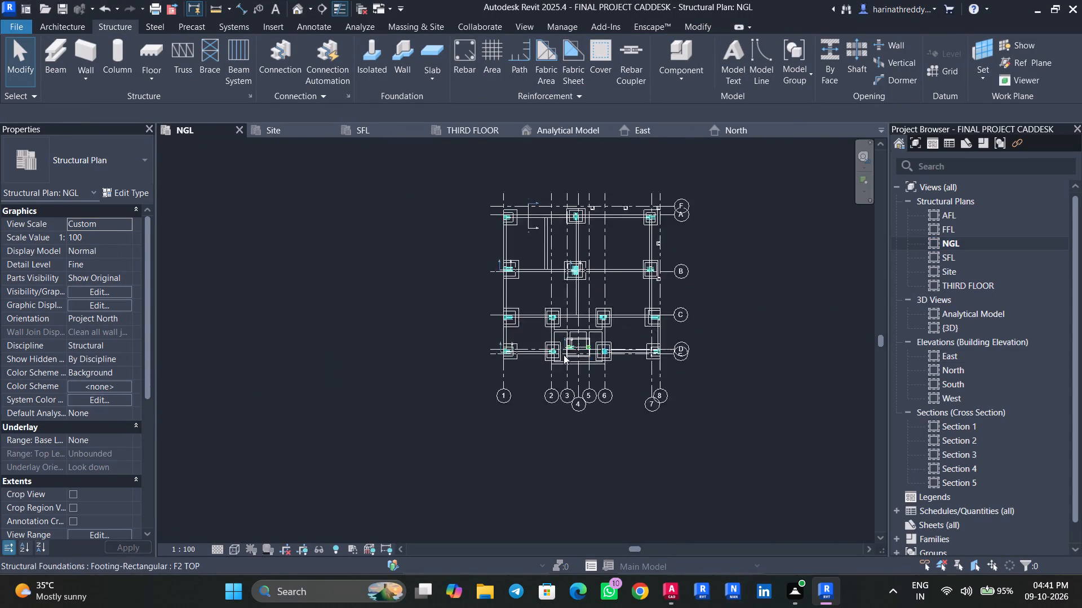
{"action": "scroll", "coordinate": [564, 355], "scroll_direction": "up", "scroll_amount": 8}
{"action": "scroll", "coordinate": [556, 355], "scroll_direction": "down", "scroll_amount": 1}
{"action": "scroll", "coordinate": [556, 355], "scroll_direction": "up", "scroll_amount": 8}
{"action": "middle_click_drag", "start_coordinate": [558, 365], "coordinate": [602, 427]}
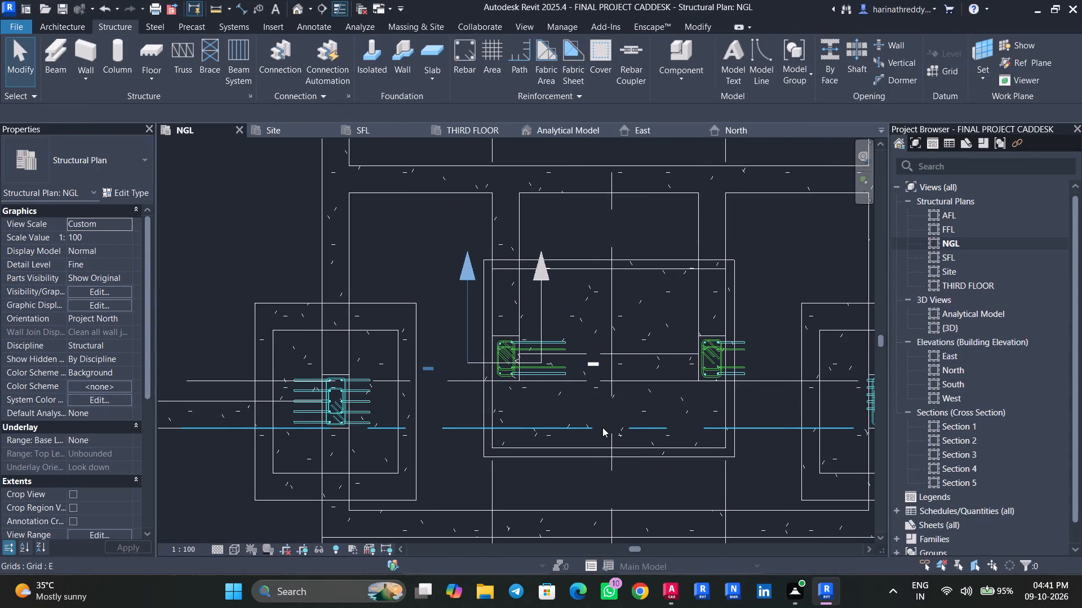
Set the bottom offset of the NGL plan's view range to 0.
{"action": "type", "text": "vr"}
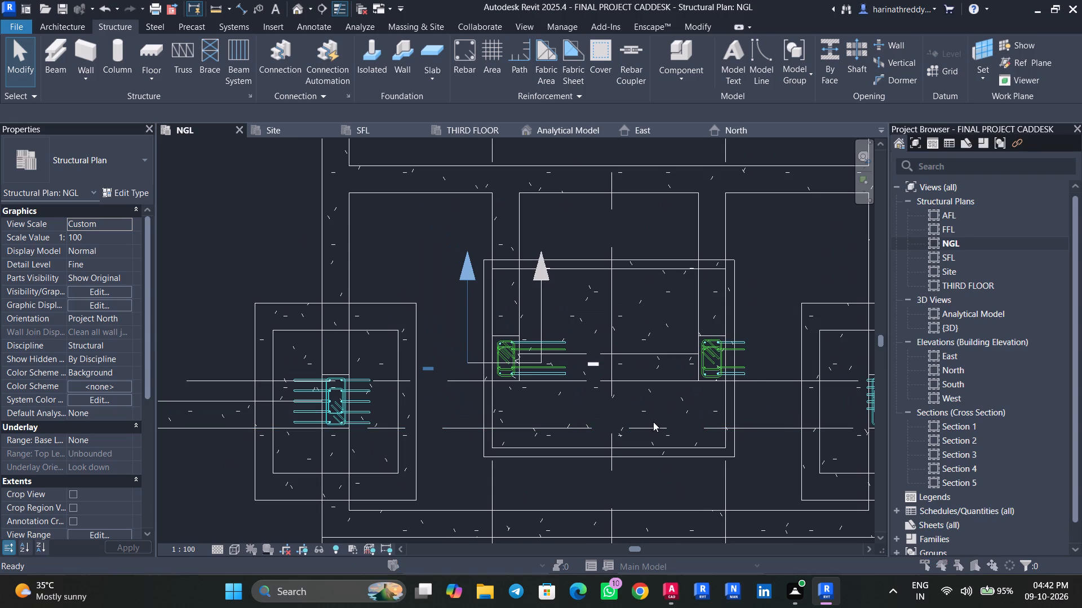
{"action": "left_click", "coordinate": [938, 239]}
{"action": "left_click", "coordinate": [930, 234]}
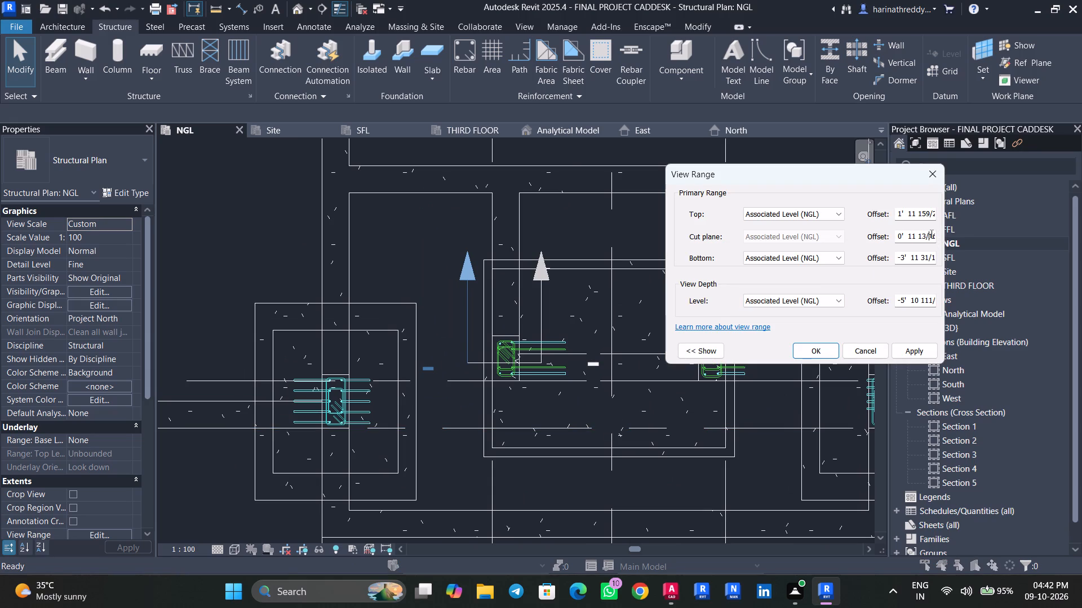
{"action": "left_click", "coordinate": [934, 263]}
{"action": "left_click_drag", "start_coordinate": [934, 260], "coordinate": [853, 263]}
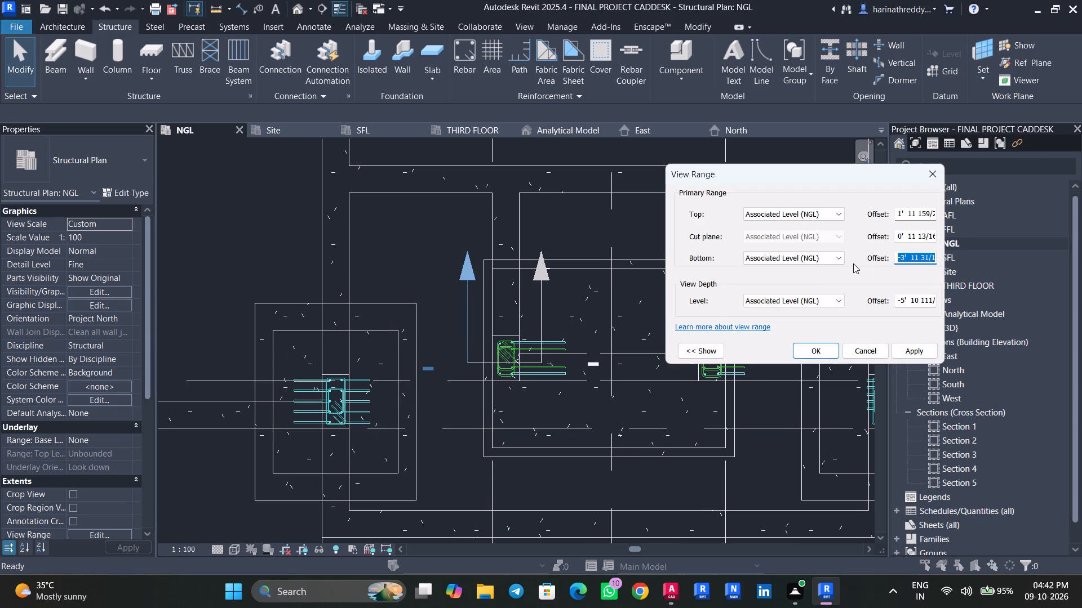
{"action": "key", "text": "0"}
Set the NGL plan's view depth to Level Below (AFL) with an offset of 0.
{"action": "left_click", "coordinate": [941, 299]}
{"action": "double_click", "coordinate": [937, 296]}
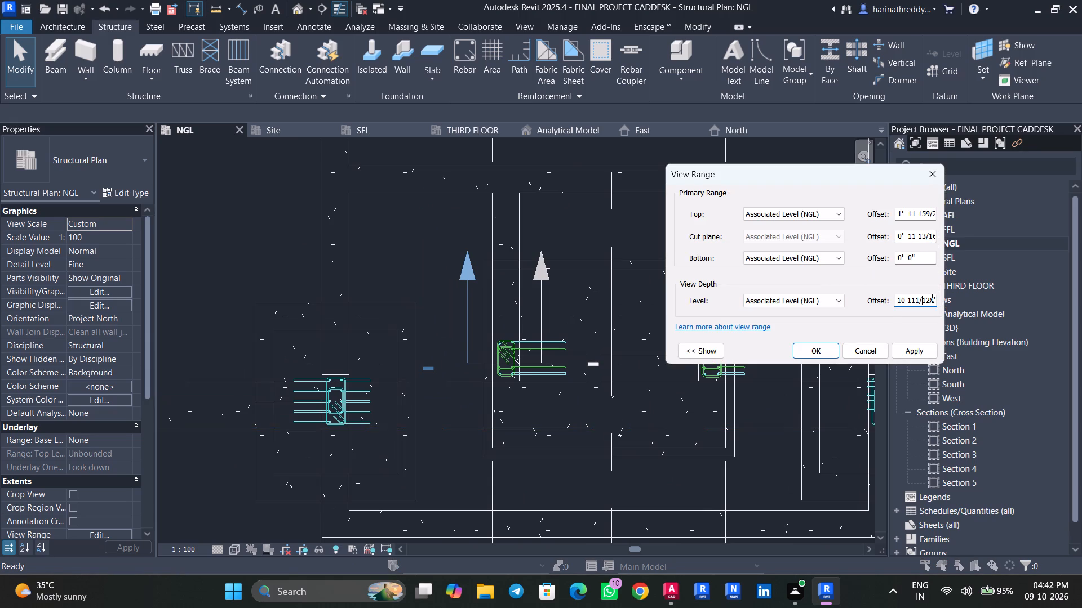
{"action": "left_click_drag", "start_coordinate": [937, 301], "coordinate": [788, 303]}
{"action": "key", "text": "0"}
{"action": "left_click", "coordinate": [951, 303]}
{"action": "double_click", "coordinate": [942, 302]}
{"action": "left_click", "coordinate": [782, 306]}
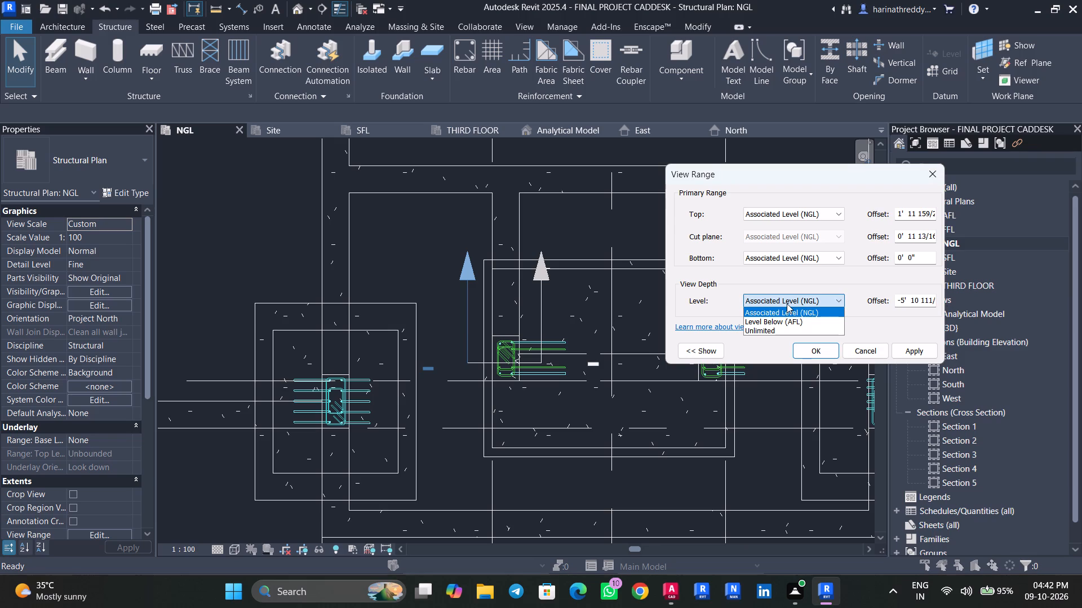
{"action": "left_click", "coordinate": [792, 321]}
{"action": "left_click", "coordinate": [929, 297]}
{"action": "left_click_drag", "start_coordinate": [935, 303], "coordinate": [871, 304]}
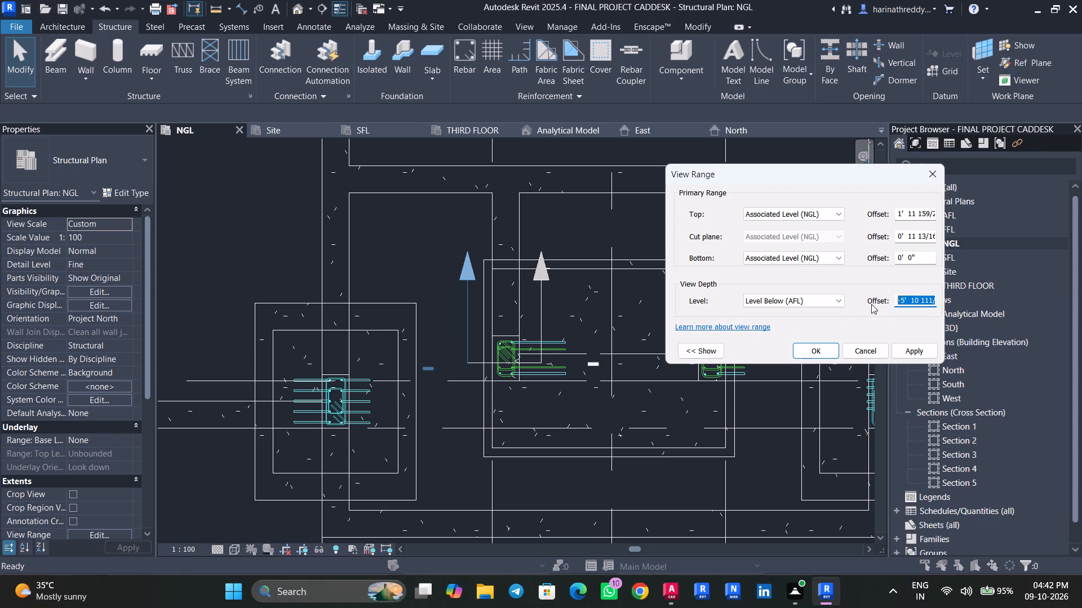
{"action": "key", "text": "0"}
{"action": "left_click_drag", "start_coordinate": [926, 298], "coordinate": [871, 298]}
{"action": "key", "text": "0"}
{"action": "left_click", "coordinate": [932, 353]}
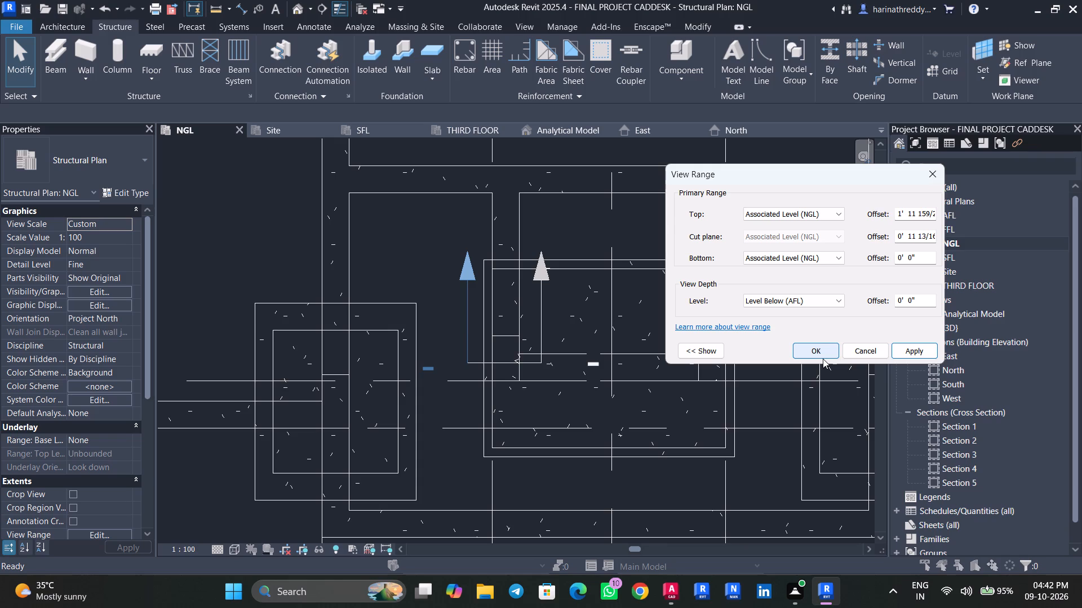
Set the top of the NGL plan's view range to Level Above (FFL) with a 3' offset.
{"action": "left_click", "coordinate": [813, 216]}
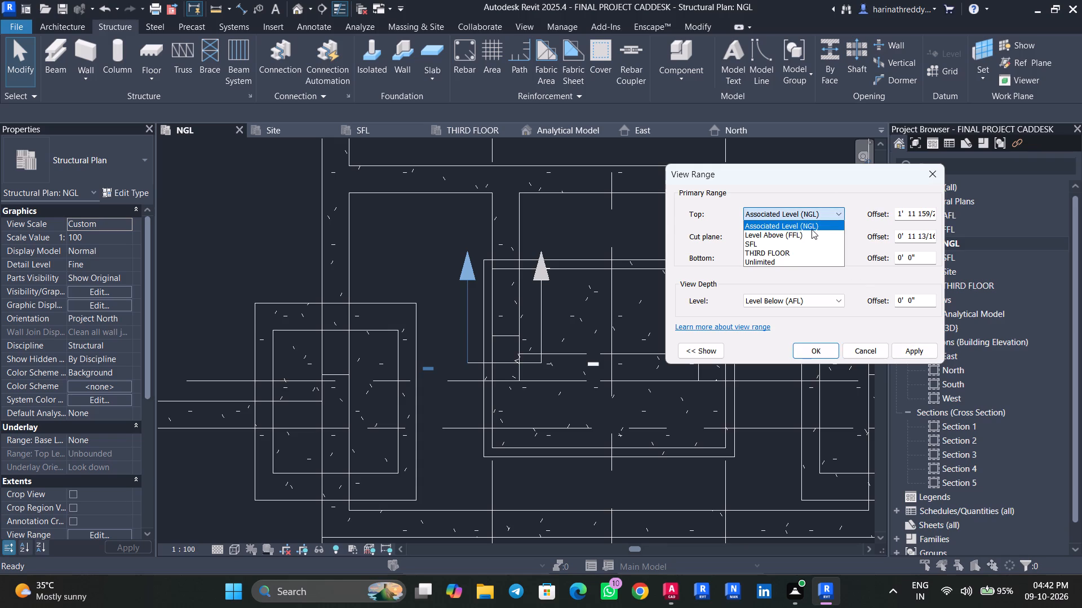
{"action": "left_click", "coordinate": [810, 229]}
{"action": "left_click", "coordinate": [811, 214]}
{"action": "left_click", "coordinate": [805, 237]}
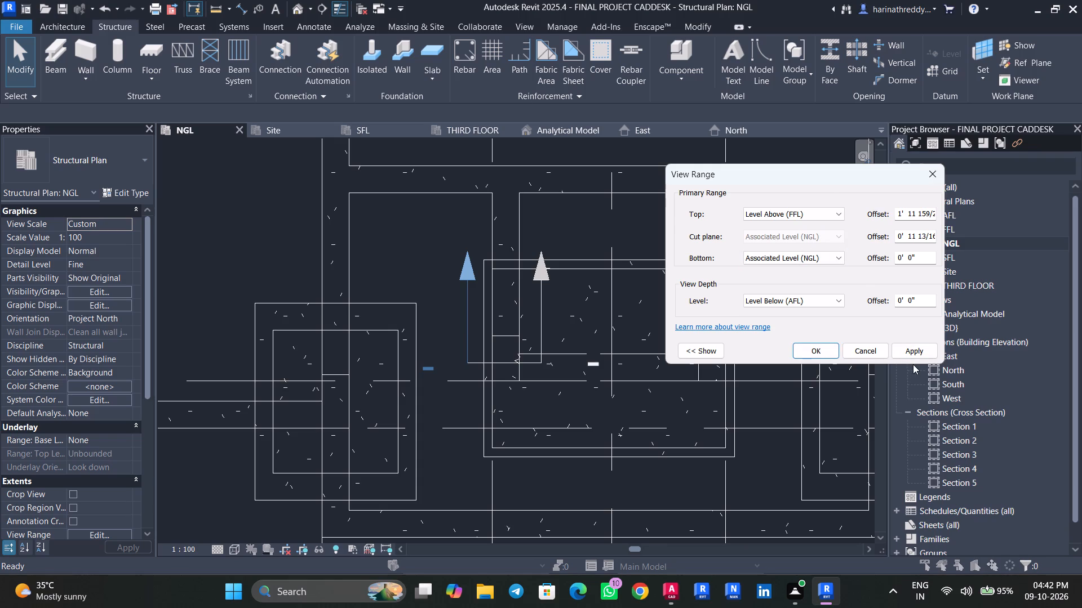
{"action": "left_click", "coordinate": [913, 364]}
{"action": "left_click", "coordinate": [916, 352]}
{"action": "double_click", "coordinate": [915, 351]}
{"action": "left_click", "coordinate": [925, 238]}
{"action": "left_click_drag", "start_coordinate": [901, 239], "coordinate": [953, 243]}
{"action": "left_click_drag", "start_coordinate": [896, 212], "coordinate": [977, 221]}
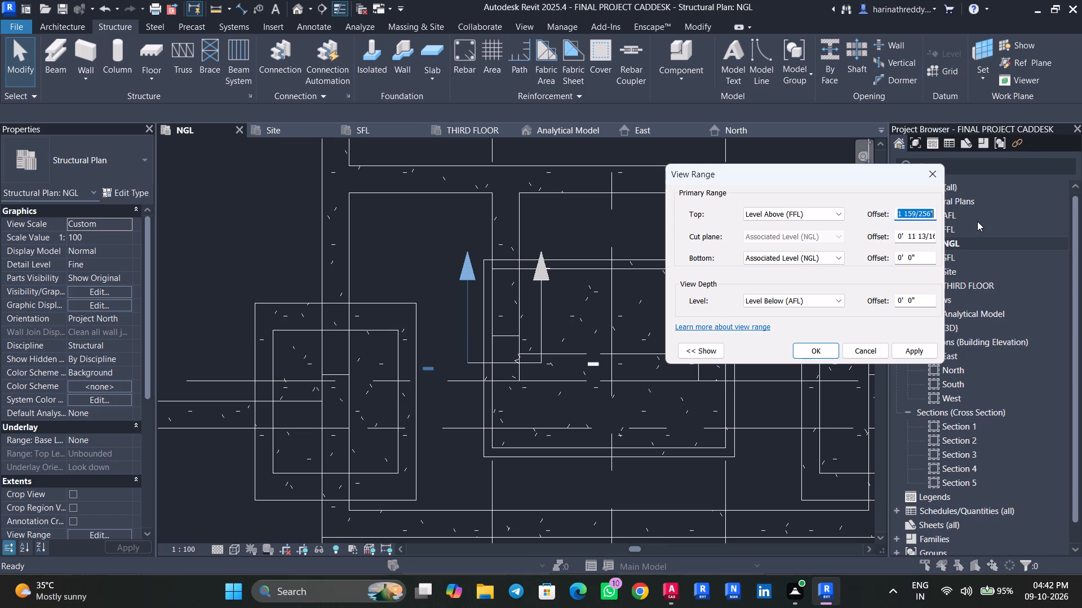
{"action": "type", "text": "3'"}
{"action": "key", "text": "Return"}
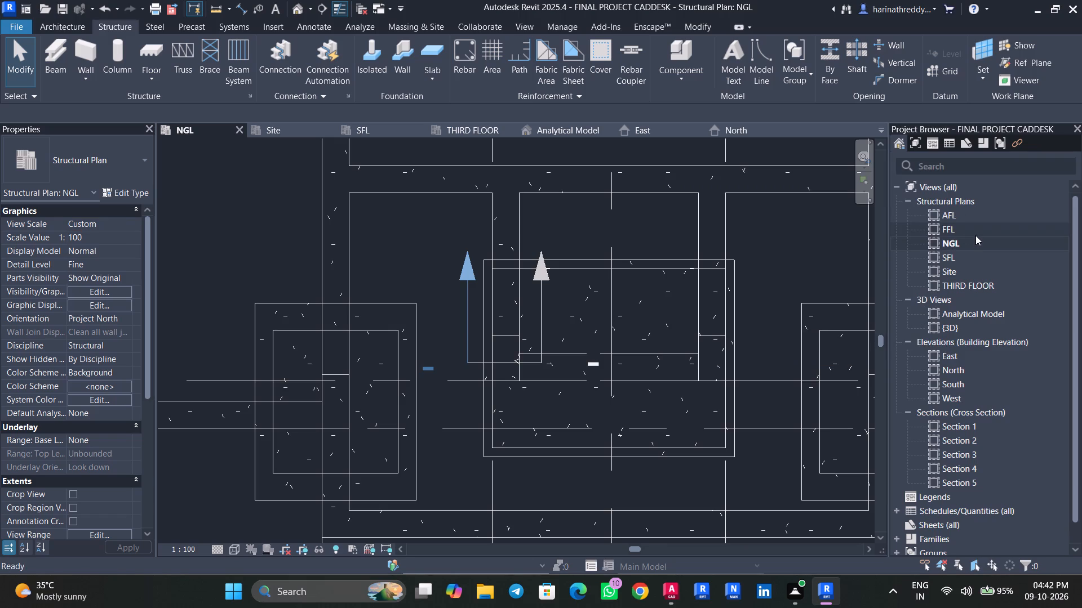
Set the cut plane offset of the NGL plan's view range to 1.5'.
{"action": "type", "text": "vr"}
{"action": "double_click", "coordinate": [932, 243]}
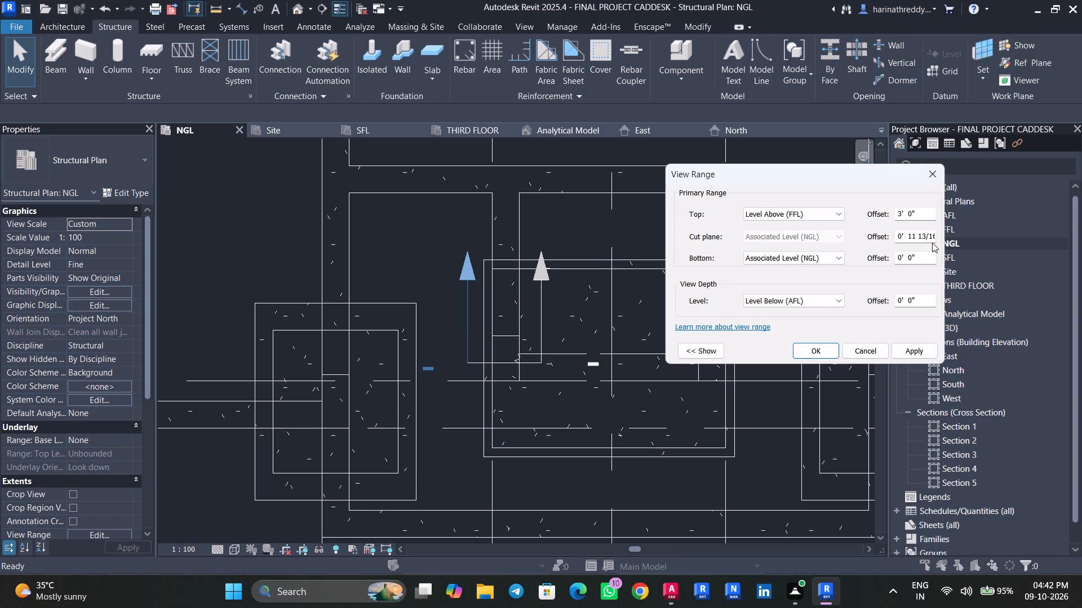
{"action": "double_click", "coordinate": [937, 236]}
{"action": "double_click", "coordinate": [933, 233]}
{"action": "left_click_drag", "start_coordinate": [933, 233], "coordinate": [842, 235]}
{"action": "key", "text": "BackSpace"}
{"action": "type", "text": "1.5'"}
{"action": "key", "text": "Return"}
Examine how the footings, columns and beams around the lift core display in the NGL plan.
{"action": "scroll", "coordinate": [673, 285], "scroll_direction": "up", "scroll_amount": 1}
{"action": "scroll", "coordinate": [673, 285], "scroll_direction": "down", "scroll_amount": 9}
{"action": "middle_click_drag", "start_coordinate": [671, 283], "coordinate": [664, 289]}
{"action": "middle_click_drag", "start_coordinate": [658, 296], "coordinate": [626, 348]}
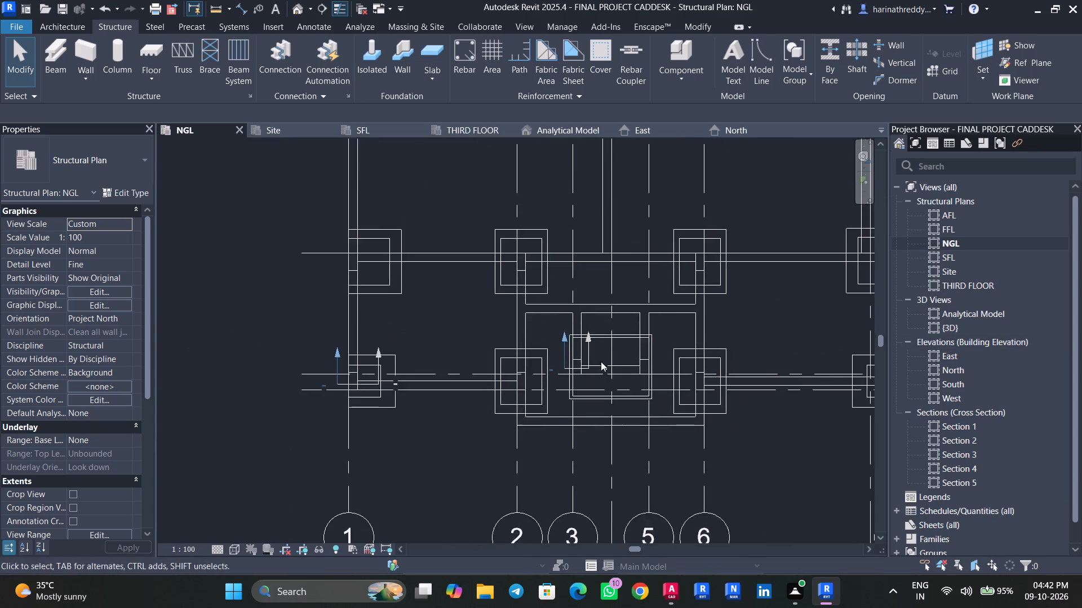
{"action": "scroll", "coordinate": [595, 369], "scroll_direction": "up", "scroll_amount": 3}
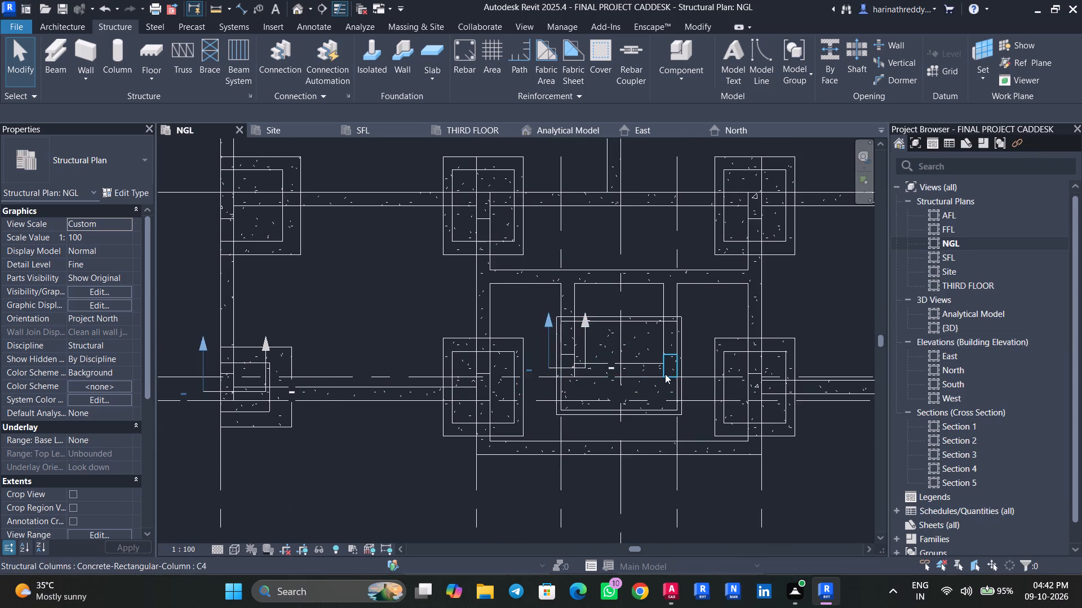
{"action": "scroll", "coordinate": [611, 417], "scroll_direction": "up", "scroll_amount": 1}
{"action": "scroll", "coordinate": [611, 417], "scroll_direction": "down", "scroll_amount": 1}
{"action": "scroll", "coordinate": [611, 417], "scroll_direction": "up", "scroll_amount": 3}
{"action": "middle_click_drag", "start_coordinate": [591, 444], "coordinate": [588, 452]}
{"action": "scroll", "coordinate": [587, 454], "scroll_direction": "up", "scroll_amount": 4}
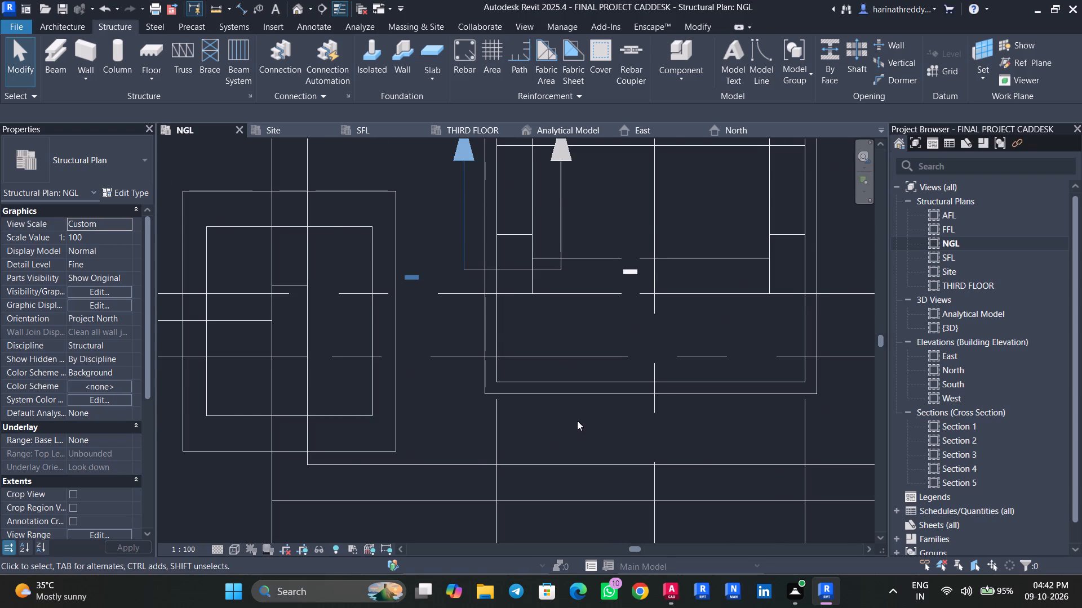
{"action": "left_click", "coordinate": [583, 394]}
{"action": "middle_click_drag", "start_coordinate": [578, 414], "coordinate": [560, 478]}
{"action": "key", "text": "Escape"}
{"action": "key", "text": "Escape"}
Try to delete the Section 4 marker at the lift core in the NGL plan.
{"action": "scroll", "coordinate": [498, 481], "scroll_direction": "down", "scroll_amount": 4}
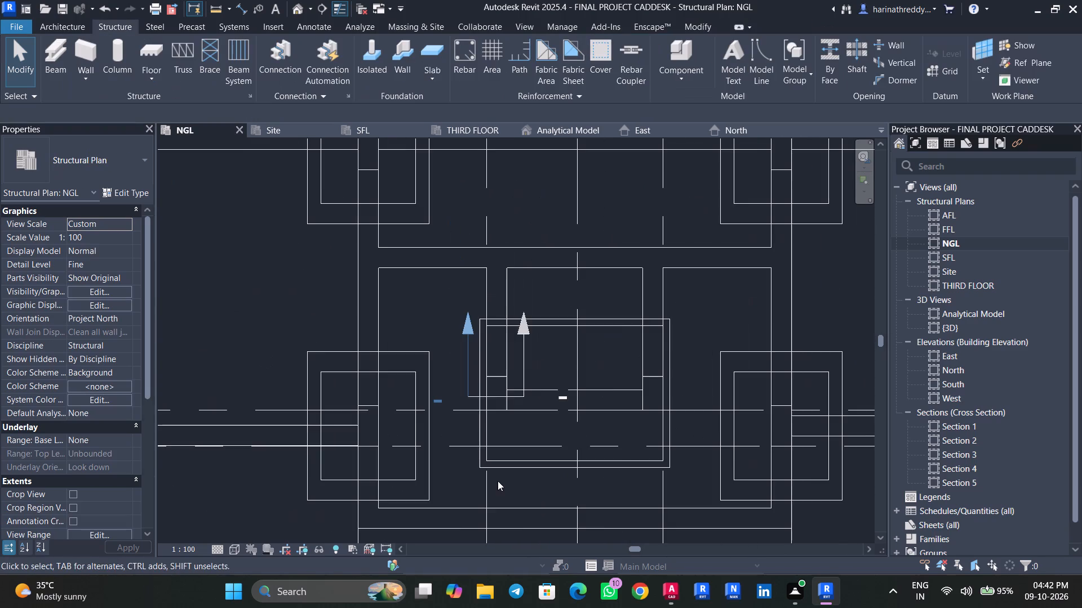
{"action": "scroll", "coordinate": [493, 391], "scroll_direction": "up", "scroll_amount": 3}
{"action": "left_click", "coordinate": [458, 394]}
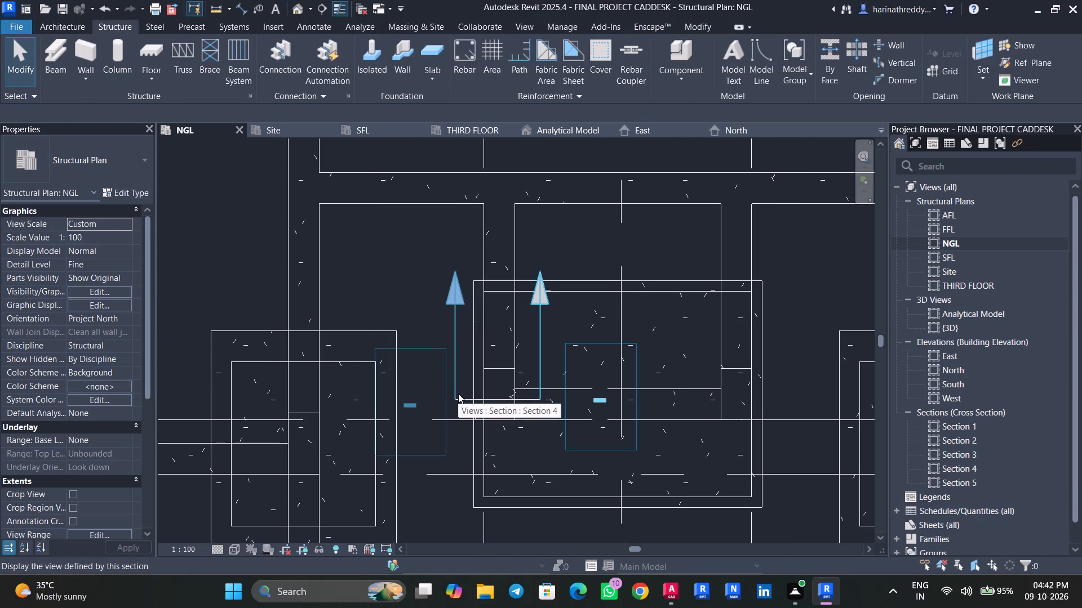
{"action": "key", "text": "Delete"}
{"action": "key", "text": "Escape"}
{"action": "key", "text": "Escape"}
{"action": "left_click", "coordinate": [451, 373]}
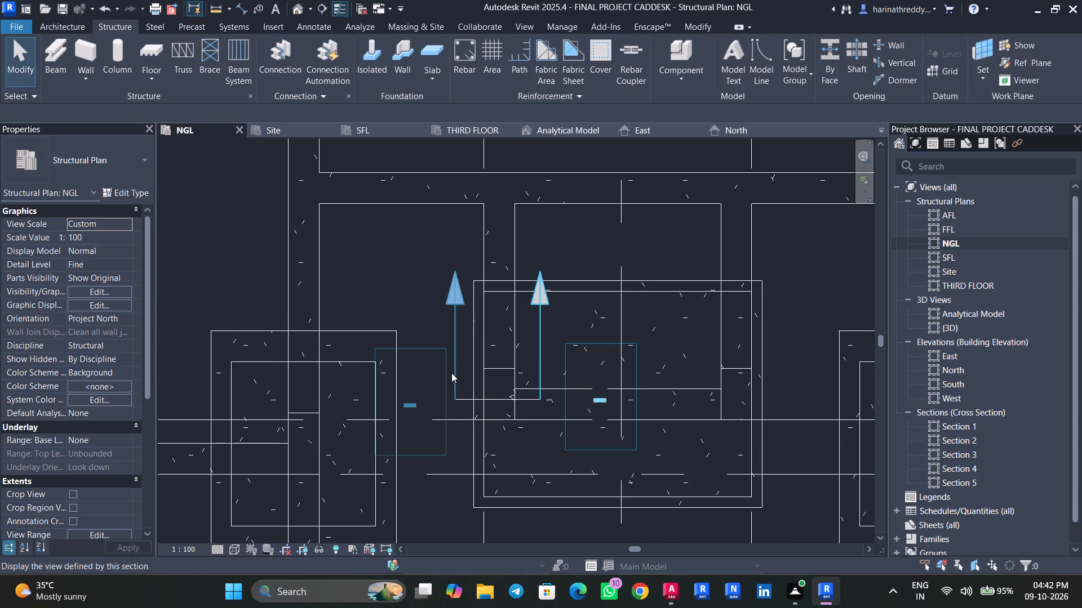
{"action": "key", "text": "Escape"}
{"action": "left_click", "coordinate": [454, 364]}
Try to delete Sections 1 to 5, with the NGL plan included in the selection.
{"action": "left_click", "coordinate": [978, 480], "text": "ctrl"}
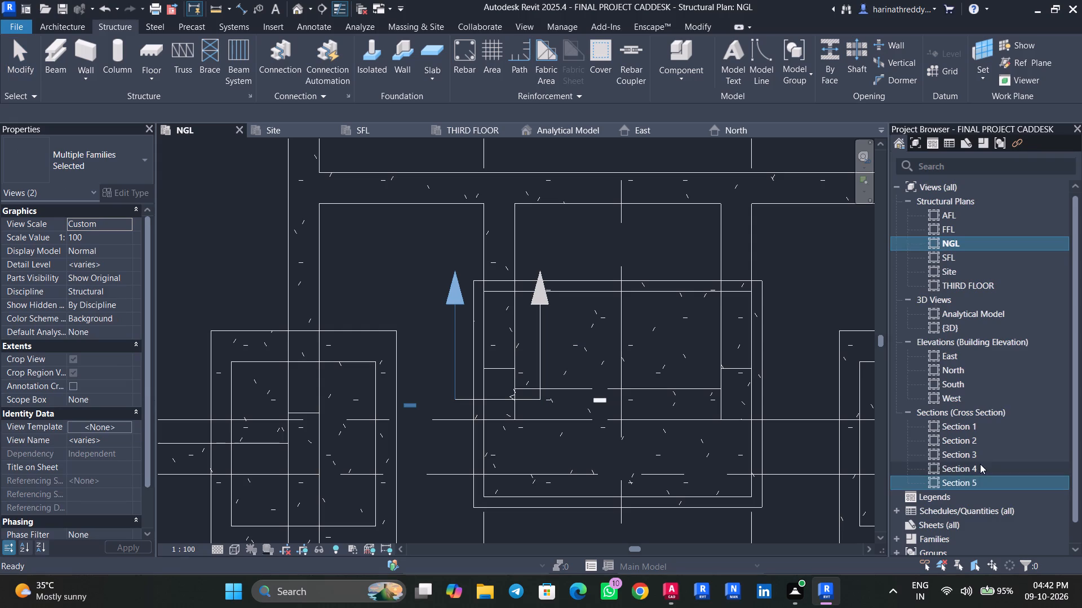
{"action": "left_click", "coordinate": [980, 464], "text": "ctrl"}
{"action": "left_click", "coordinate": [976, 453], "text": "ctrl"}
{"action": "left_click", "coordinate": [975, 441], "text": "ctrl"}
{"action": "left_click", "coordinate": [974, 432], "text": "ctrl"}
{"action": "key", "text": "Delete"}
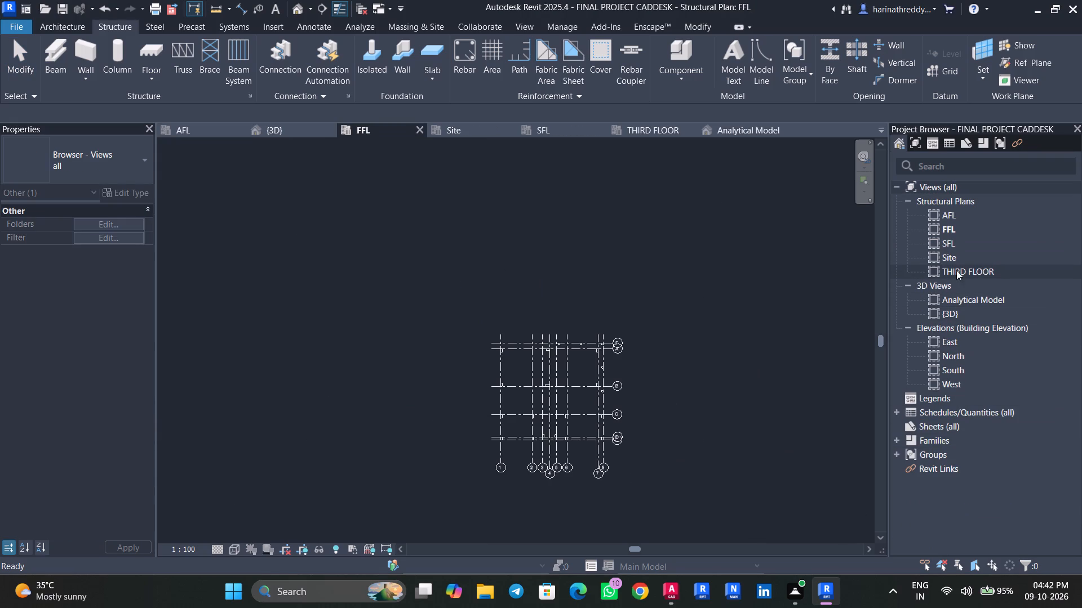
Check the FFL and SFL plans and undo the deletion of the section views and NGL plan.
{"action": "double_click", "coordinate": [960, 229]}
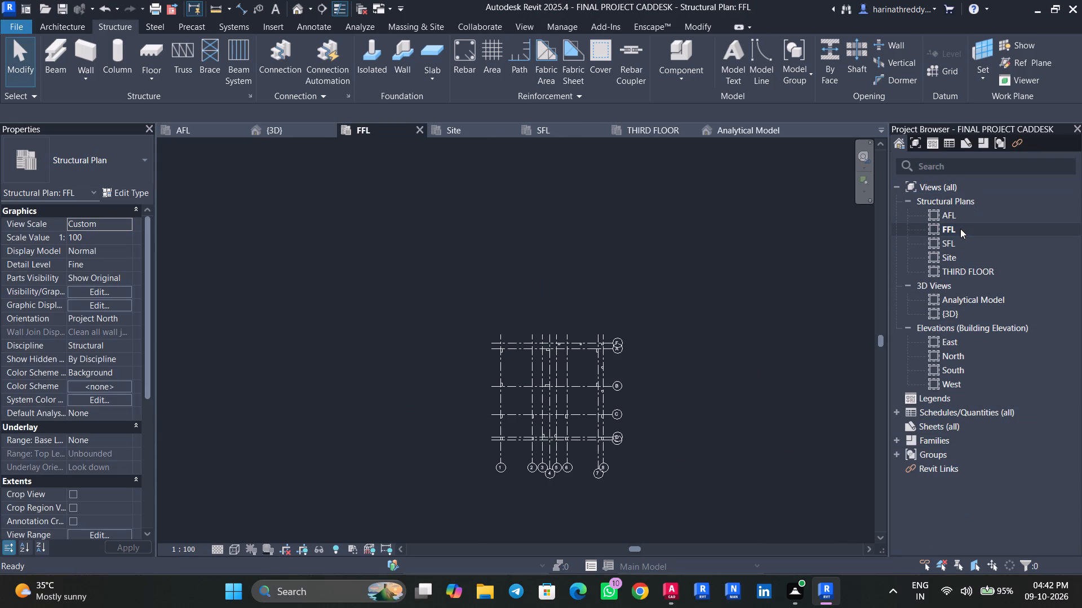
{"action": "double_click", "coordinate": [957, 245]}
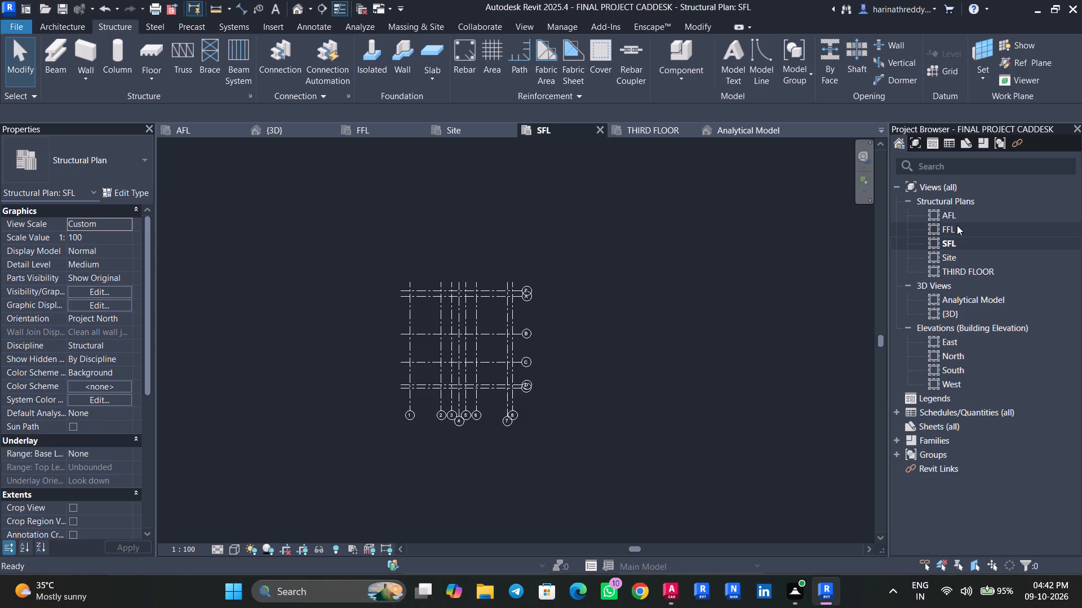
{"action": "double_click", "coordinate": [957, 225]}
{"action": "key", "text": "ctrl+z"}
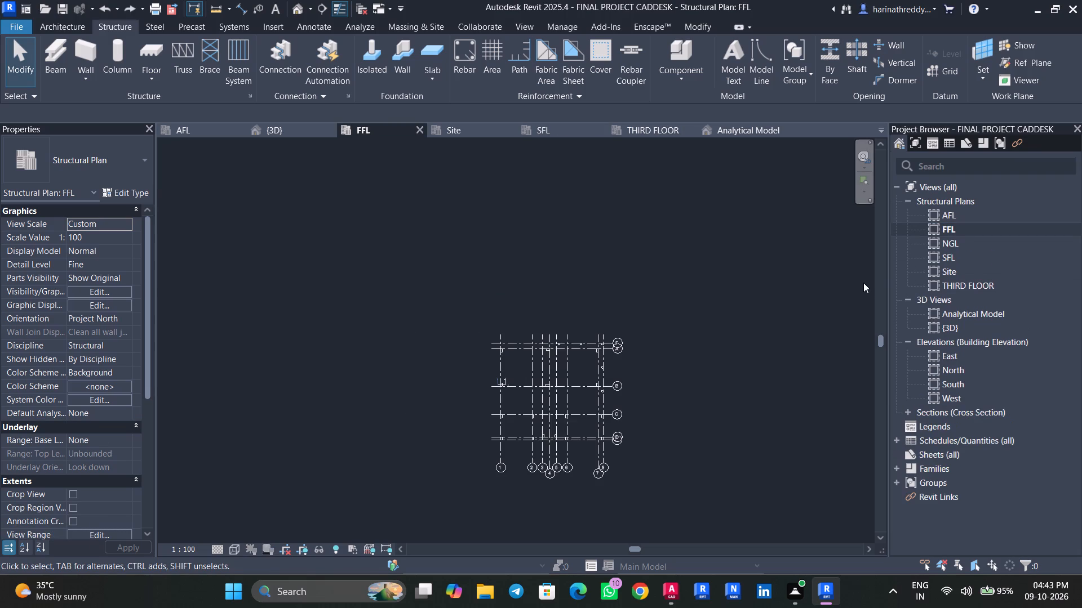
Reopen the restored NGL structural plan.
{"action": "double_click", "coordinate": [969, 242]}
{"action": "scroll", "coordinate": [555, 405], "scroll_direction": "up", "scroll_amount": 10}
{"action": "scroll", "coordinate": [595, 415], "scroll_direction": "down", "scroll_amount": 1}
{"action": "middle_click_drag", "start_coordinate": [595, 415], "coordinate": [576, 364]}
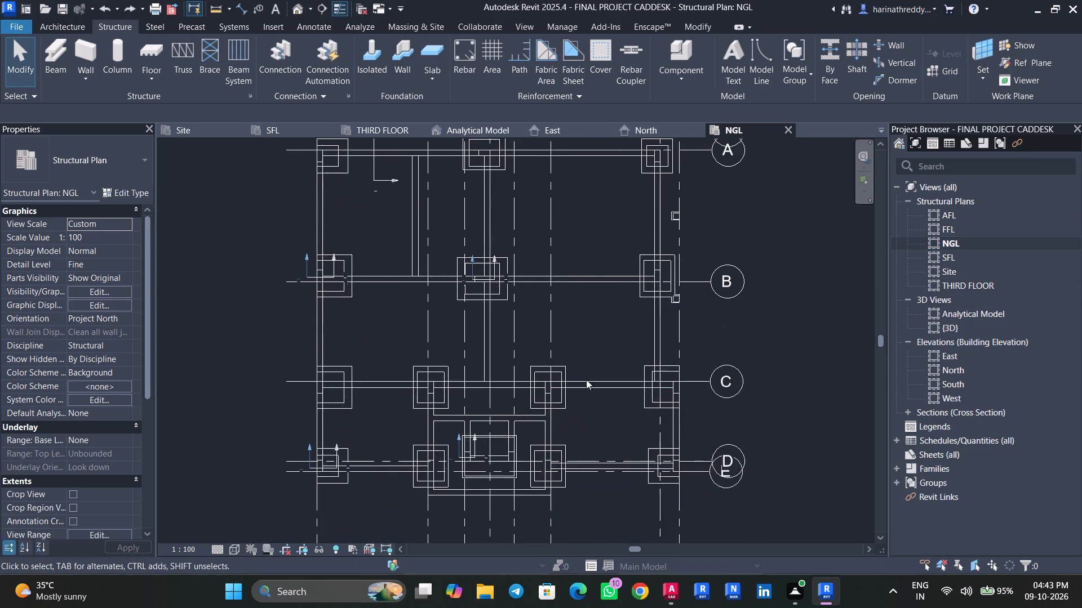
Delete the cross sections Section 1 to Section 5, leaving the NGL plan out of the selection.
{"action": "left_click", "coordinate": [910, 411]}
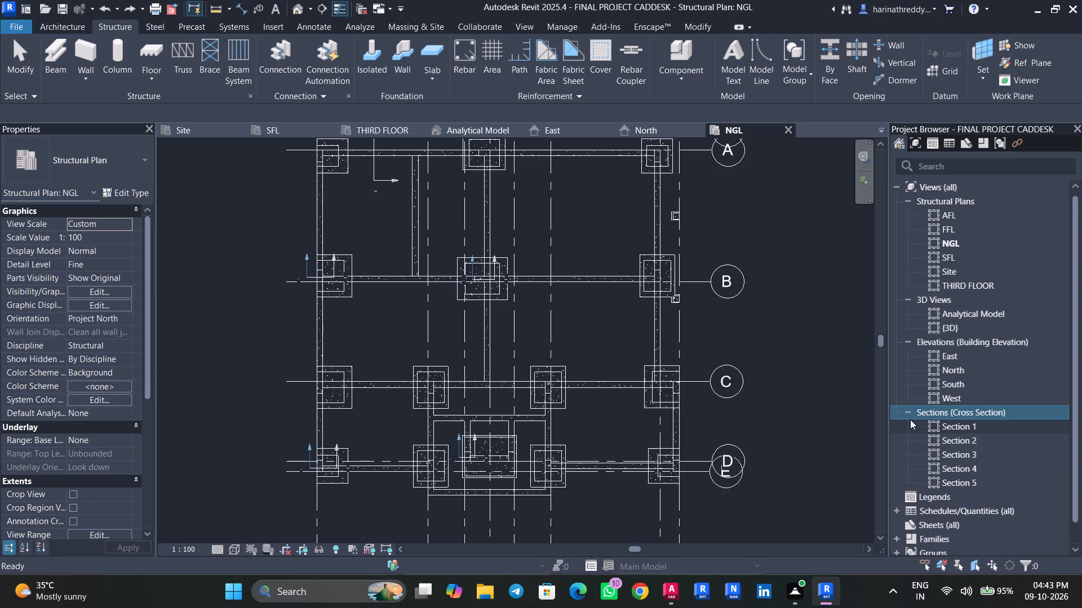
{"action": "left_click", "coordinate": [968, 428], "text": "ctrl"}
{"action": "left_click", "coordinate": [964, 441], "text": "ctrl"}
{"action": "left_click", "coordinate": [973, 407]}
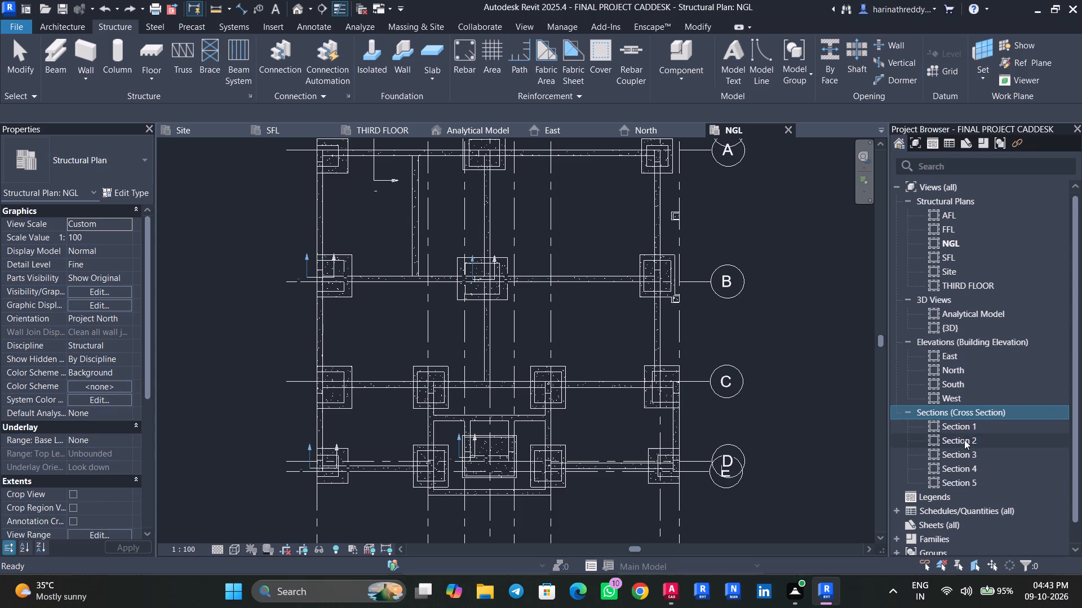
{"action": "left_click", "coordinate": [962, 450]}
{"action": "left_click", "coordinate": [953, 240]}
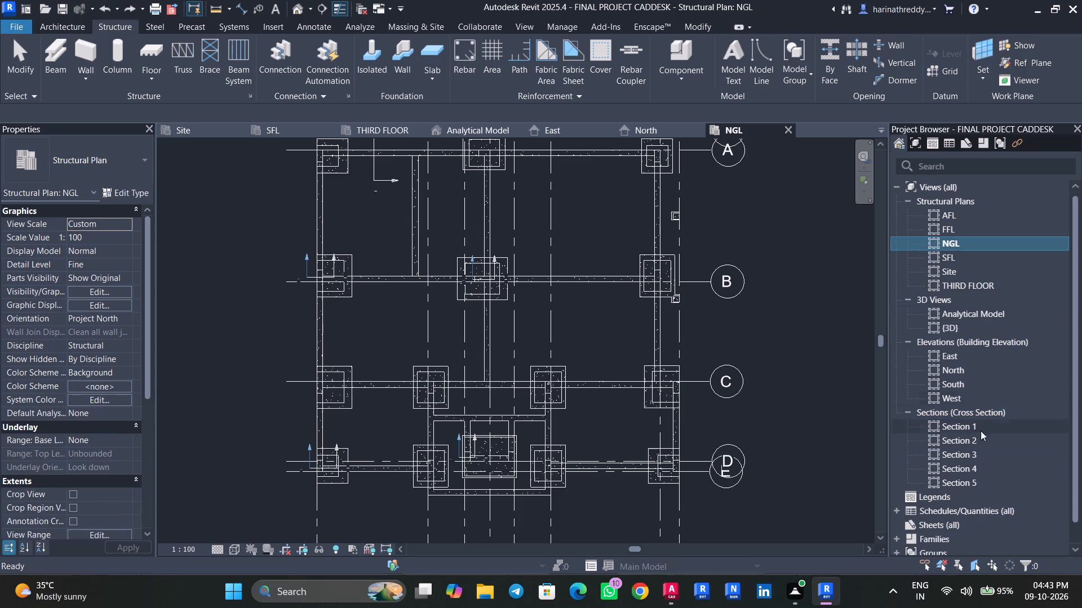
{"action": "left_click", "coordinate": [971, 446]}
{"action": "left_click", "coordinate": [972, 427], "text": "ctrl"}
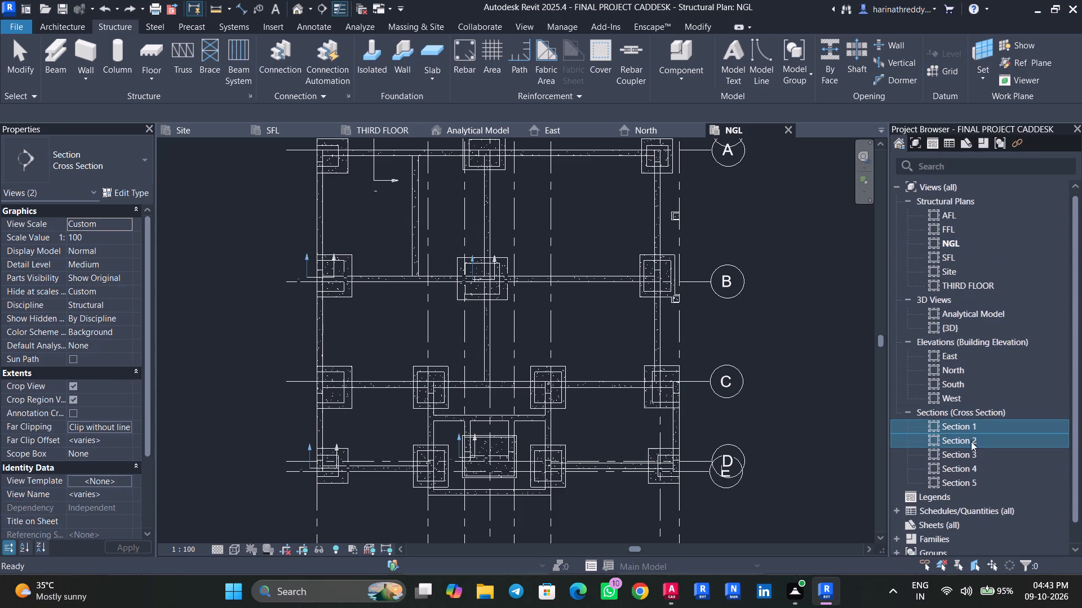
{"action": "left_click", "coordinate": [969, 446], "text": "ctrl"}
{"action": "left_click", "coordinate": [970, 455], "text": "ctrl"}
{"action": "left_click", "coordinate": [974, 444], "text": "ctrl"}
{"action": "left_click", "coordinate": [970, 463], "text": "ctrl"}
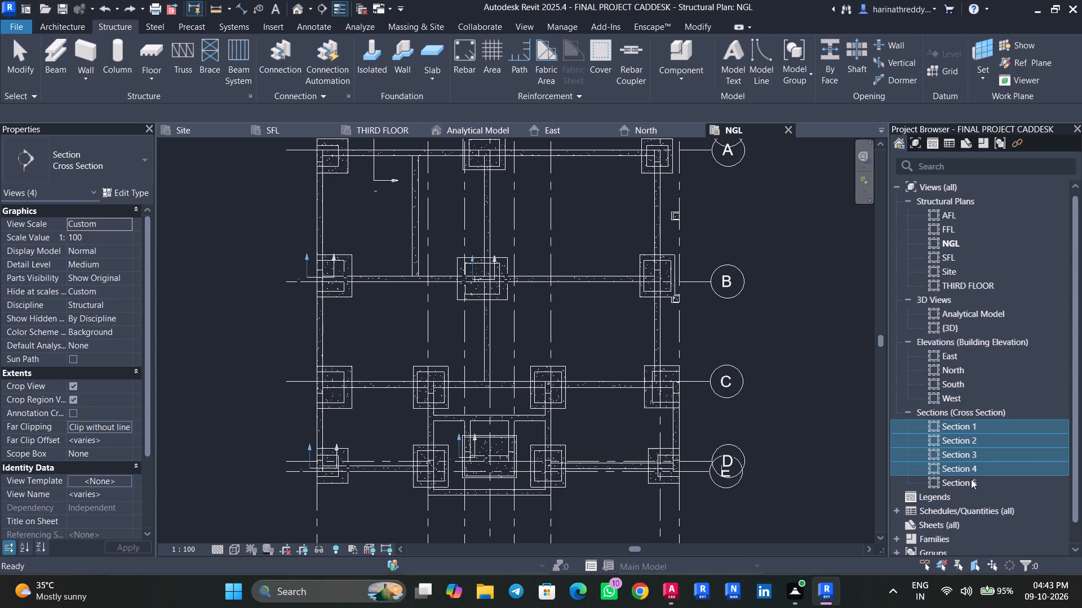
{"action": "left_click", "coordinate": [971, 479], "text": "ctrl"}
{"action": "key", "text": "Delete"}
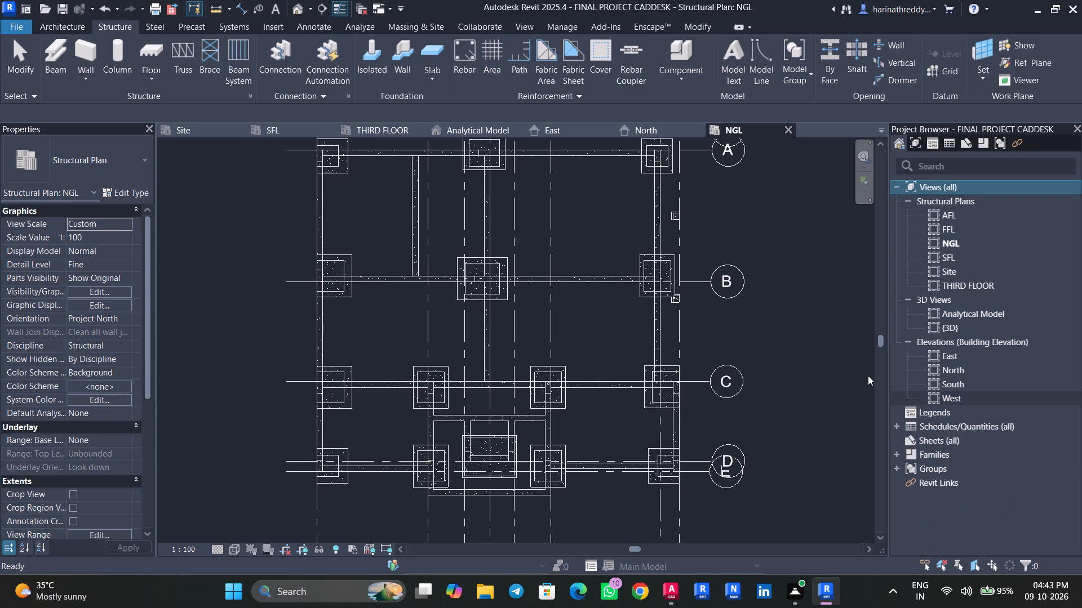
Switch to the ST-03 drawing in AutoCAD and look through its footing details and general notes.
{"action": "scroll", "coordinate": [553, 445], "scroll_direction": "up", "scroll_amount": 4}
{"action": "middle_click_drag", "start_coordinate": [552, 440], "coordinate": [682, 415]}
{"action": "scroll", "coordinate": [677, 412], "scroll_direction": "down", "scroll_amount": 1}
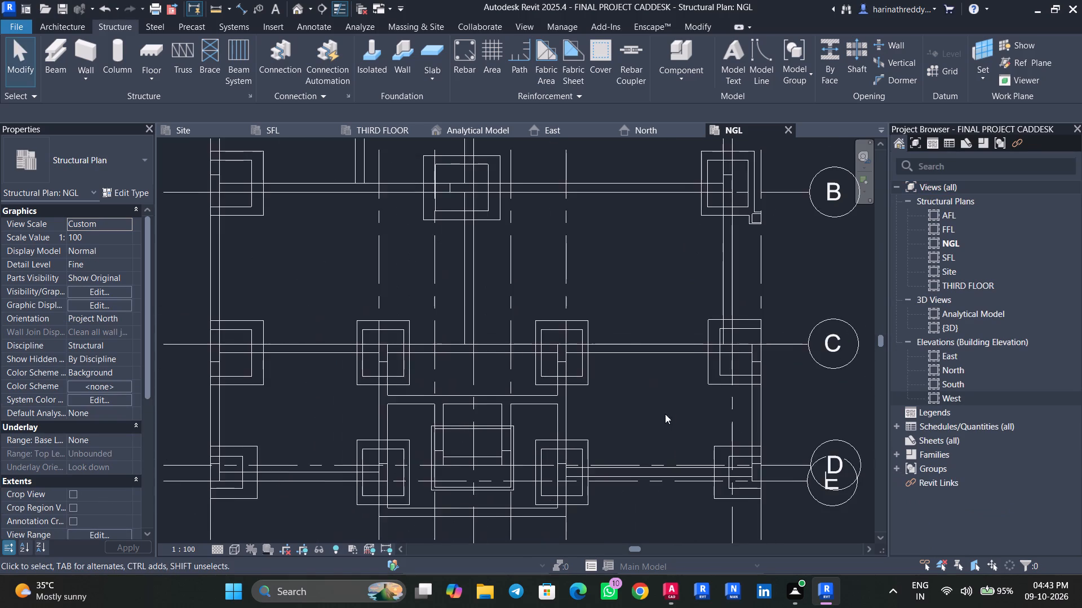
{"action": "middle_click_drag", "start_coordinate": [669, 415], "coordinate": [718, 394]}
{"action": "left_click", "coordinate": [667, 599]}
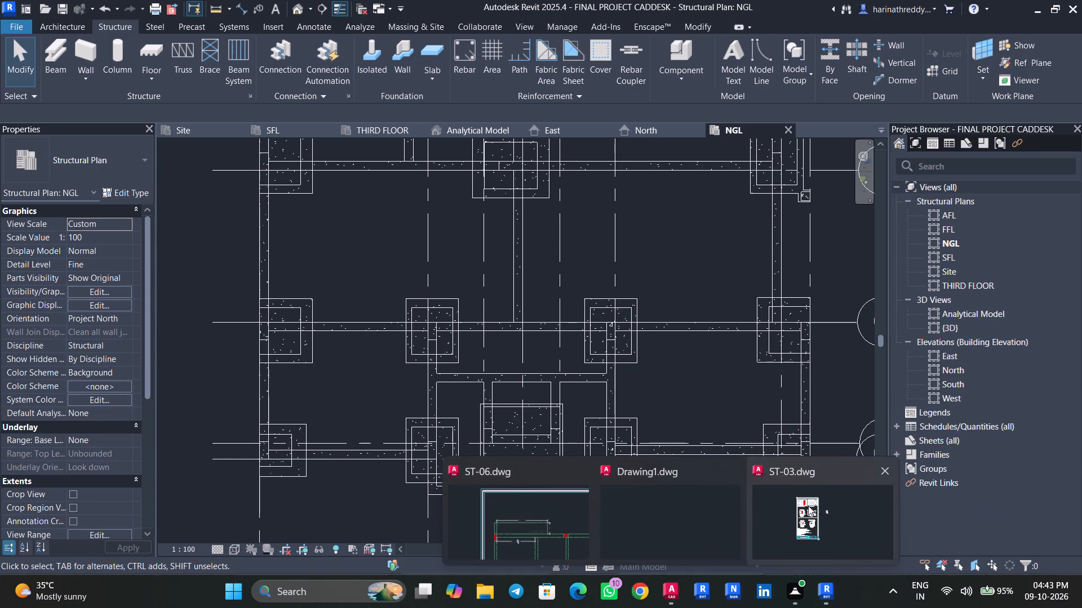
{"action": "left_click", "coordinate": [805, 506]}
{"action": "scroll", "coordinate": [527, 426], "scroll_direction": "down", "scroll_amount": 1}
{"action": "scroll", "coordinate": [529, 425], "scroll_direction": "up", "scroll_amount": 1}
{"action": "scroll", "coordinate": [590, 423], "scroll_direction": "up", "scroll_amount": 5}
{"action": "middle_click_drag", "start_coordinate": [607, 442], "coordinate": [663, 506]}
{"action": "scroll", "coordinate": [663, 506], "scroll_direction": "down", "scroll_amount": 2}
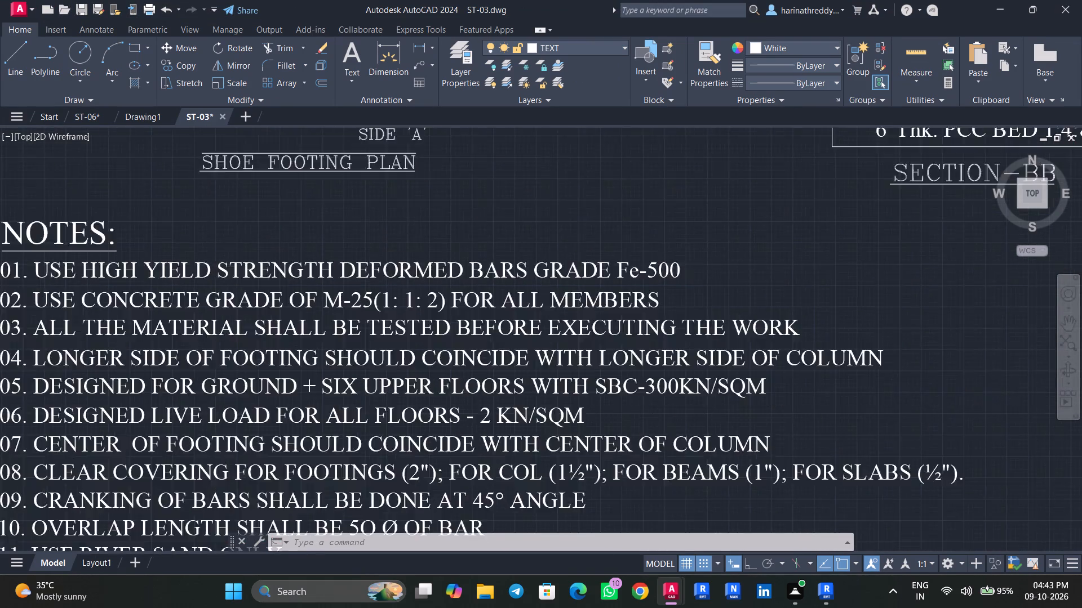
{"action": "scroll", "coordinate": [671, 504], "scroll_direction": "down", "scroll_amount": 1}
Switch to the ST-06 drawing and examine the beam layout plan with its beam names and sizes.
{"action": "left_click", "coordinate": [508, 503]}
{"action": "scroll", "coordinate": [559, 458], "scroll_direction": "down", "scroll_amount": 2}
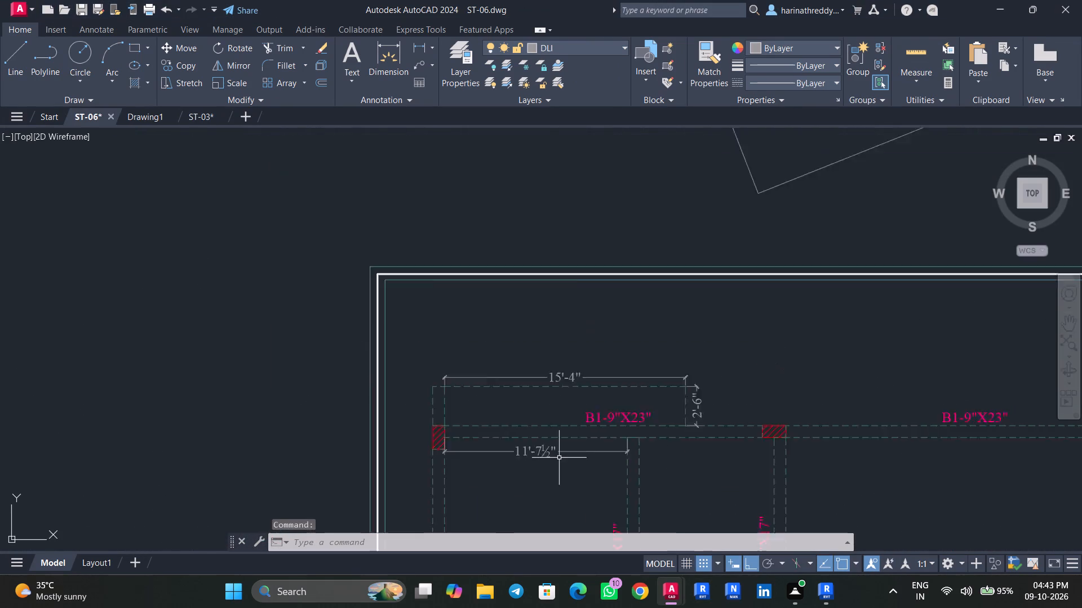
{"action": "scroll", "coordinate": [559, 458], "scroll_direction": "up", "scroll_amount": 1}
{"action": "scroll", "coordinate": [559, 458], "scroll_direction": "down", "scroll_amount": 4}
{"action": "middle_click_drag", "start_coordinate": [566, 472], "coordinate": [616, 261]}
{"action": "scroll", "coordinate": [645, 339], "scroll_direction": "up", "scroll_amount": 3}
{"action": "scroll", "coordinate": [645, 339], "scroll_direction": "down", "scroll_amount": 1}
{"action": "scroll", "coordinate": [645, 338], "scroll_direction": "up", "scroll_amount": 6}
{"action": "middle_click_drag", "start_coordinate": [635, 342], "coordinate": [617, 445]}
{"action": "scroll", "coordinate": [615, 438], "scroll_direction": "down", "scroll_amount": 2}
{"action": "scroll", "coordinate": [493, 366], "scroll_direction": "up", "scroll_amount": 1}
{"action": "scroll", "coordinate": [493, 366], "scroll_direction": "down", "scroll_amount": 3}
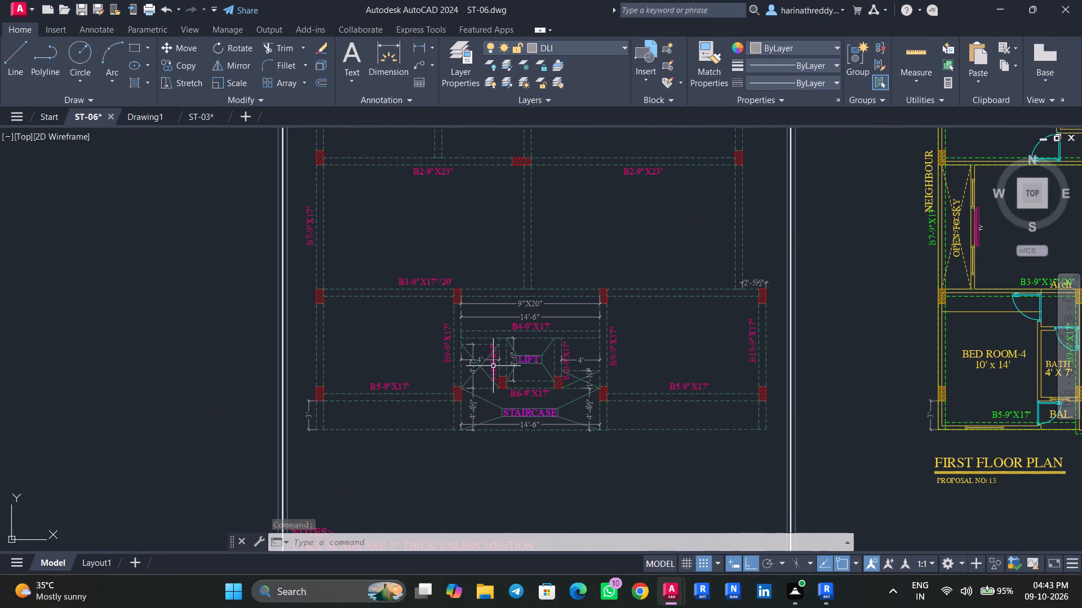
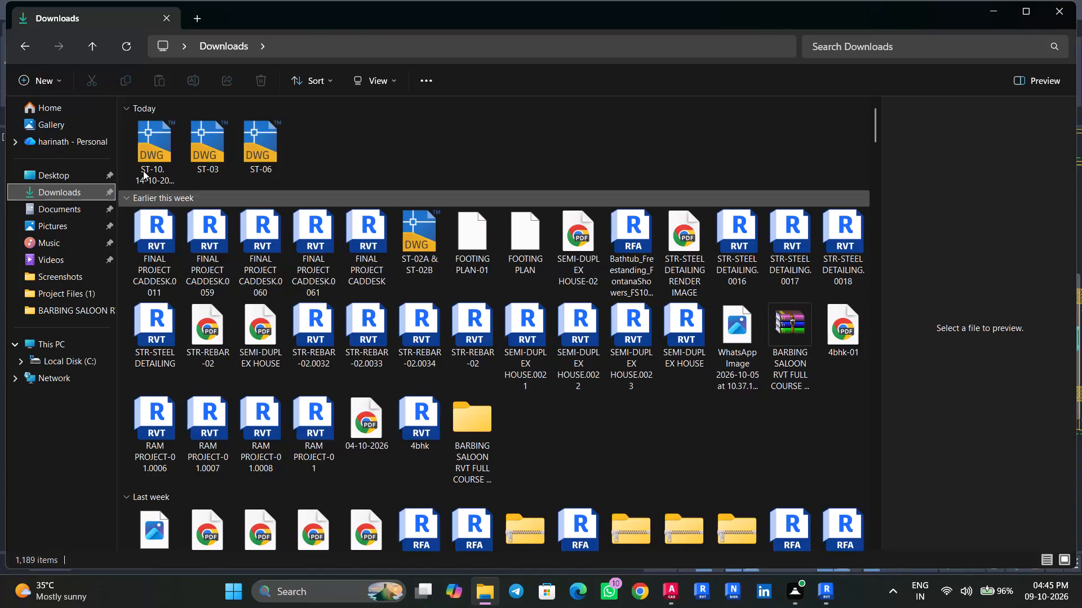
Open the ST-10 drawing from Downloads in AutoCAD and examine its typical floor plan beside the slab reinforcement sheets.
{"action": "double_click", "coordinate": [143, 171]}
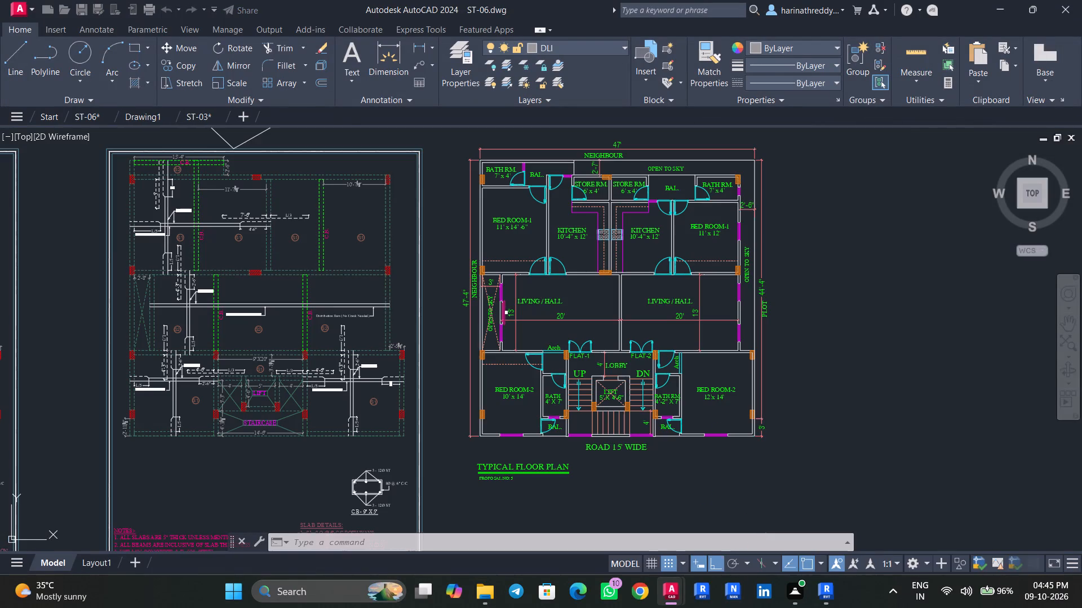
{"action": "scroll", "coordinate": [601, 433], "scroll_direction": "up", "scroll_amount": 2}
{"action": "scroll", "coordinate": [601, 433], "scroll_direction": "down", "scroll_amount": 1}
{"action": "scroll", "coordinate": [601, 433], "scroll_direction": "up", "scroll_amount": 7}
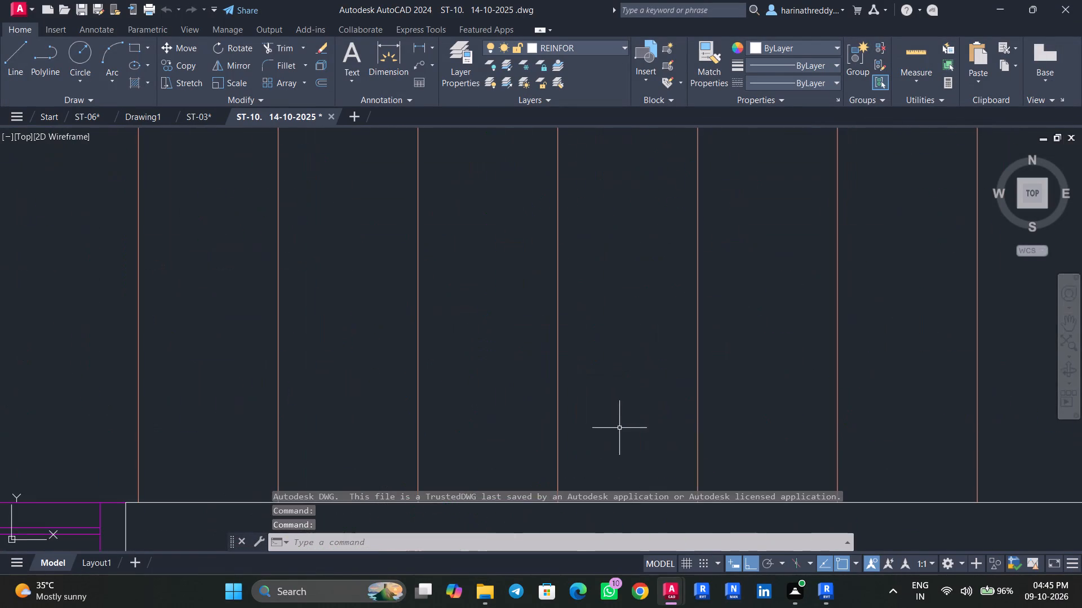
{"action": "middle_click_drag", "start_coordinate": [699, 404], "coordinate": [552, 431]}
{"action": "scroll", "coordinate": [551, 430], "scroll_direction": "down", "scroll_amount": 2}
{"action": "scroll", "coordinate": [551, 430], "scroll_direction": "up", "scroll_amount": 1}
{"action": "scroll", "coordinate": [551, 430], "scroll_direction": "down", "scroll_amount": 1}
{"action": "middle_click_drag", "start_coordinate": [566, 437], "coordinate": [648, 453]}
{"action": "scroll", "coordinate": [637, 437], "scroll_direction": "down", "scroll_amount": 3}
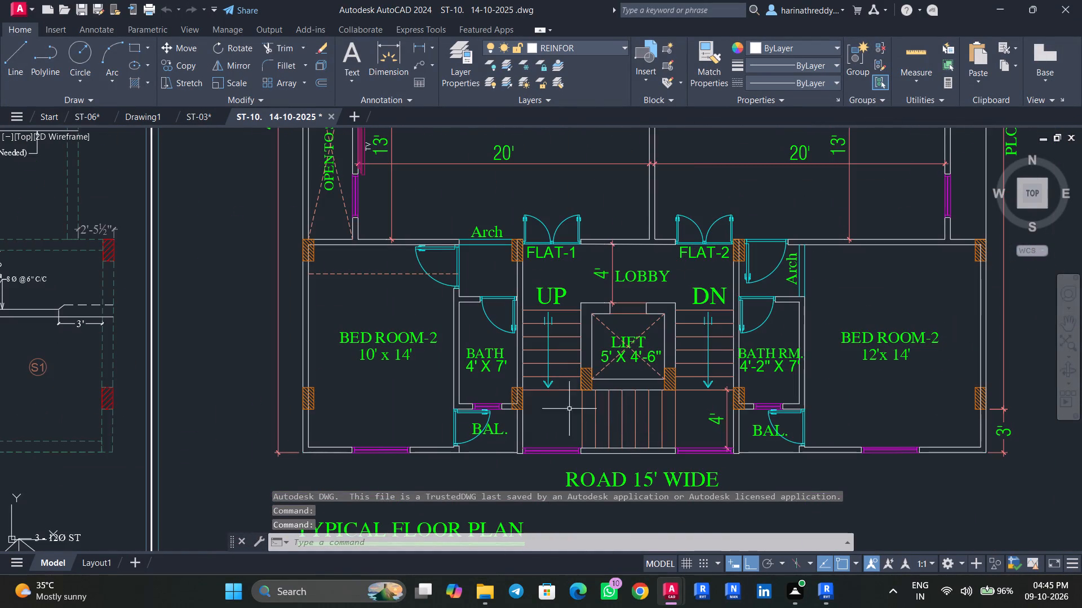
{"action": "scroll", "coordinate": [565, 386], "scroll_direction": "up", "scroll_amount": 3}
{"action": "middle_click_drag", "start_coordinate": [557, 403], "coordinate": [505, 467]}
{"action": "scroll", "coordinate": [505, 464], "scroll_direction": "down", "scroll_amount": 2}
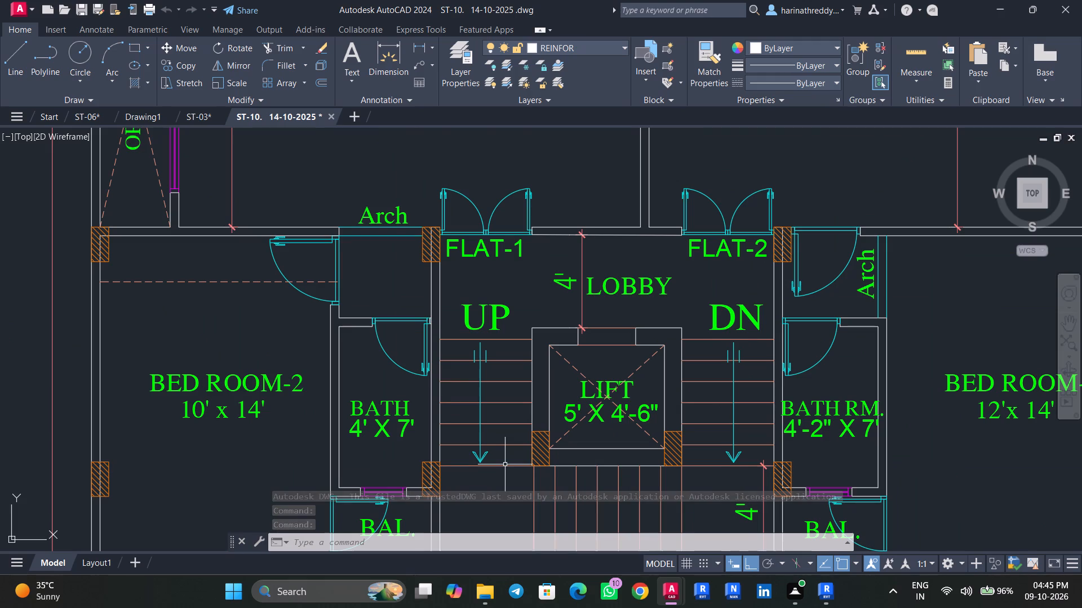
{"action": "middle_click_drag", "start_coordinate": [505, 464], "coordinate": [506, 450]}
{"action": "middle_click_drag", "start_coordinate": [516, 470], "coordinate": [530, 435]}
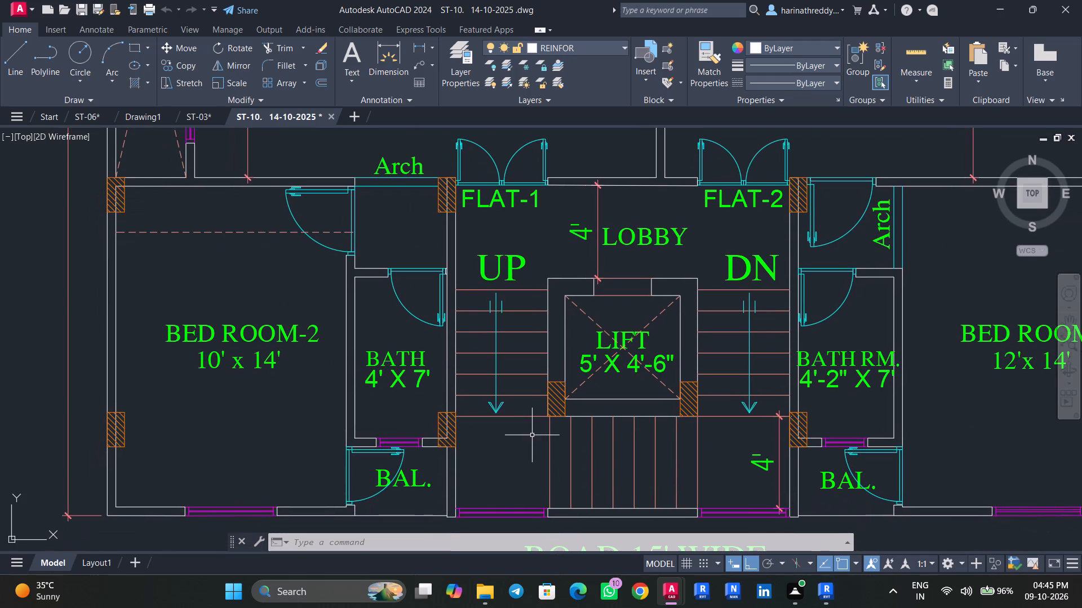
{"action": "scroll", "coordinate": [549, 450], "scroll_direction": "down", "scroll_amount": 4}
{"action": "scroll", "coordinate": [652, 450], "scroll_direction": "up", "scroll_amount": 3}
{"action": "middle_click_drag", "start_coordinate": [614, 463], "coordinate": [700, 483]}
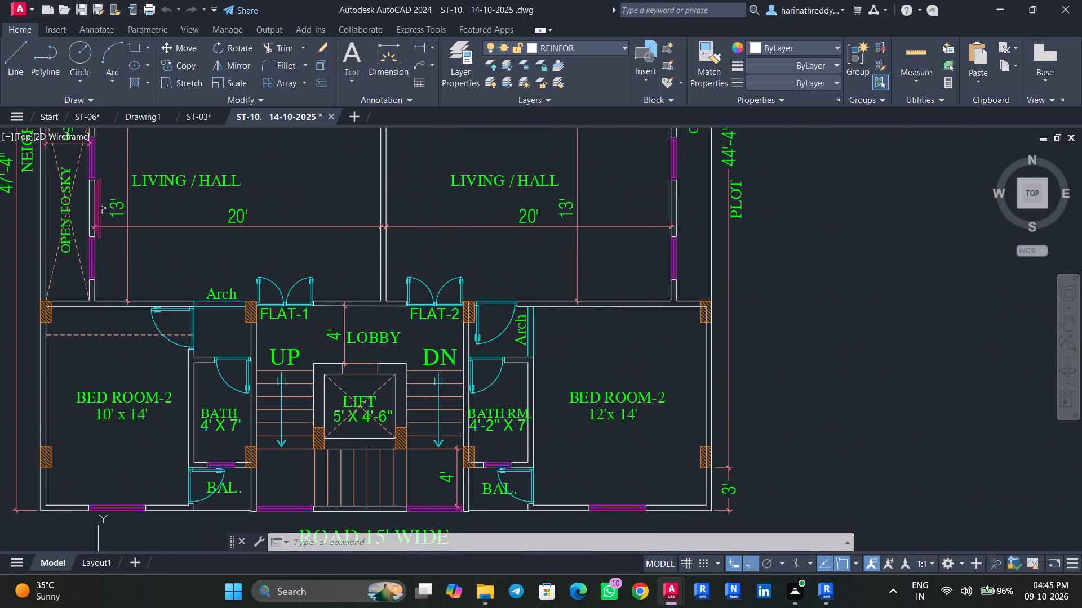
{"action": "middle_click_drag", "start_coordinate": [700, 483], "coordinate": [700, 484]}
{"action": "middle_click_drag", "start_coordinate": [542, 472], "coordinate": [710, 448]}
{"action": "scroll", "coordinate": [711, 448], "scroll_direction": "down", "scroll_amount": 2}
{"action": "middle_click_drag", "start_coordinate": [711, 448], "coordinate": [695, 441]}
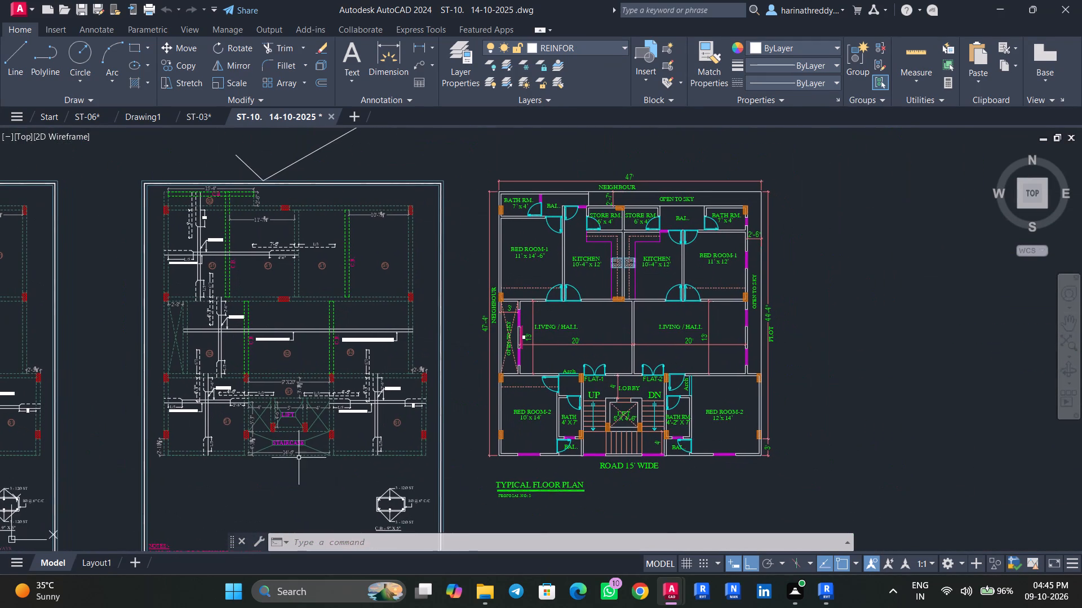
{"action": "scroll", "coordinate": [281, 452], "scroll_direction": "up", "scroll_amount": 2}
{"action": "middle_click_drag", "start_coordinate": [297, 455], "coordinate": [320, 461]}
{"action": "middle_click_drag", "start_coordinate": [699, 449], "coordinate": [469, 415]}
{"action": "middle_click_drag", "start_coordinate": [831, 426], "coordinate": [594, 420]}
{"action": "scroll", "coordinate": [594, 420], "scroll_direction": "up", "scroll_amount": 2}
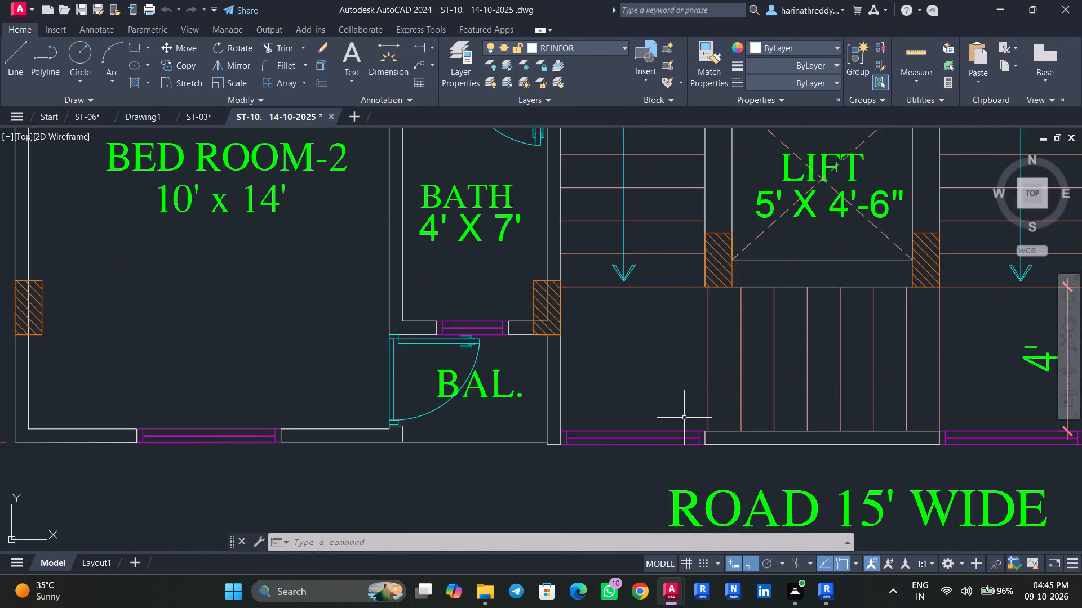
{"action": "middle_click_drag", "start_coordinate": [715, 415], "coordinate": [590, 415]}
{"action": "scroll", "coordinate": [590, 415], "scroll_direction": "down", "scroll_amount": 3}
{"action": "middle_click_drag", "start_coordinate": [502, 434], "coordinate": [659, 435]}
{"action": "scroll", "coordinate": [261, 435], "scroll_direction": "up", "scroll_amount": 4}
{"action": "middle_click_drag", "start_coordinate": [253, 430], "coordinate": [380, 461]}
{"action": "scroll", "coordinate": [380, 461], "scroll_direction": "down", "scroll_amount": 1}
{"action": "scroll", "coordinate": [380, 461], "scroll_direction": "up", "scroll_amount": 1}
{"action": "scroll", "coordinate": [380, 461], "scroll_direction": "down", "scroll_amount": 4}
{"action": "scroll", "coordinate": [734, 445], "scroll_direction": "down", "scroll_amount": 1}
{"action": "middle_click_drag", "start_coordinate": [723, 445], "coordinate": [552, 443]}
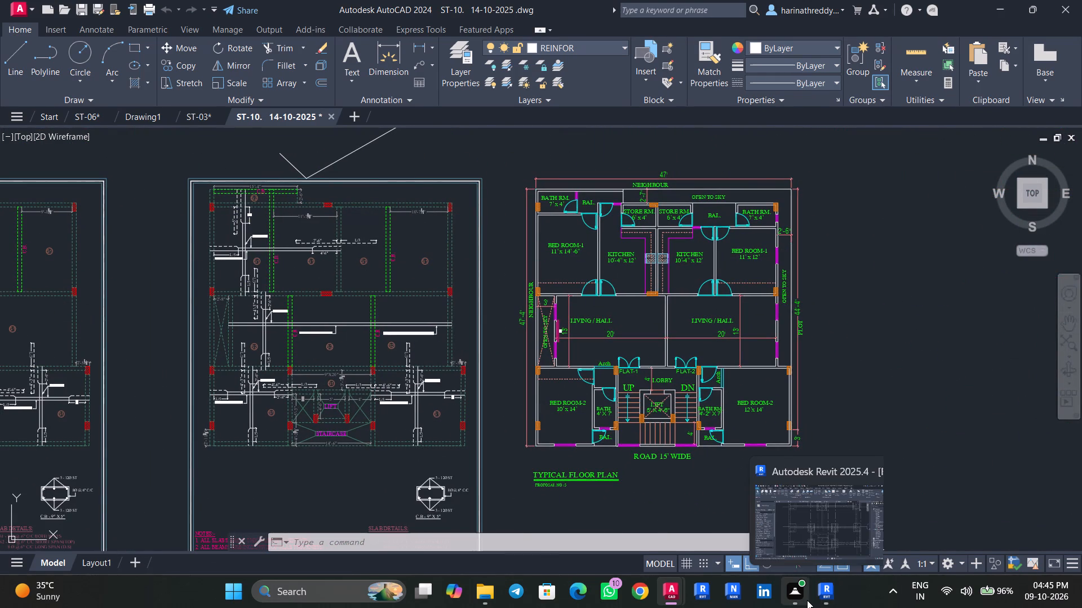
Switch to Revit and link the ST-10 drawing into the NGL plan, positioned Auto - Center to Center at level NGL.
{"action": "left_click", "coordinate": [821, 597]}
{"action": "scroll", "coordinate": [598, 436], "scroll_direction": "down", "scroll_amount": 5}
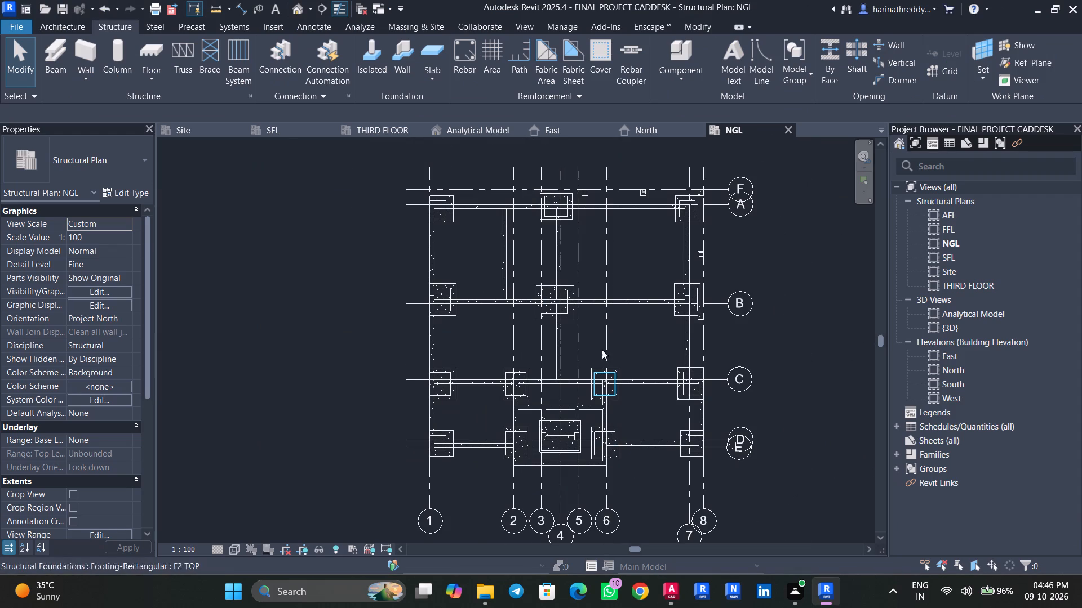
{"action": "left_click", "coordinate": [276, 31]}
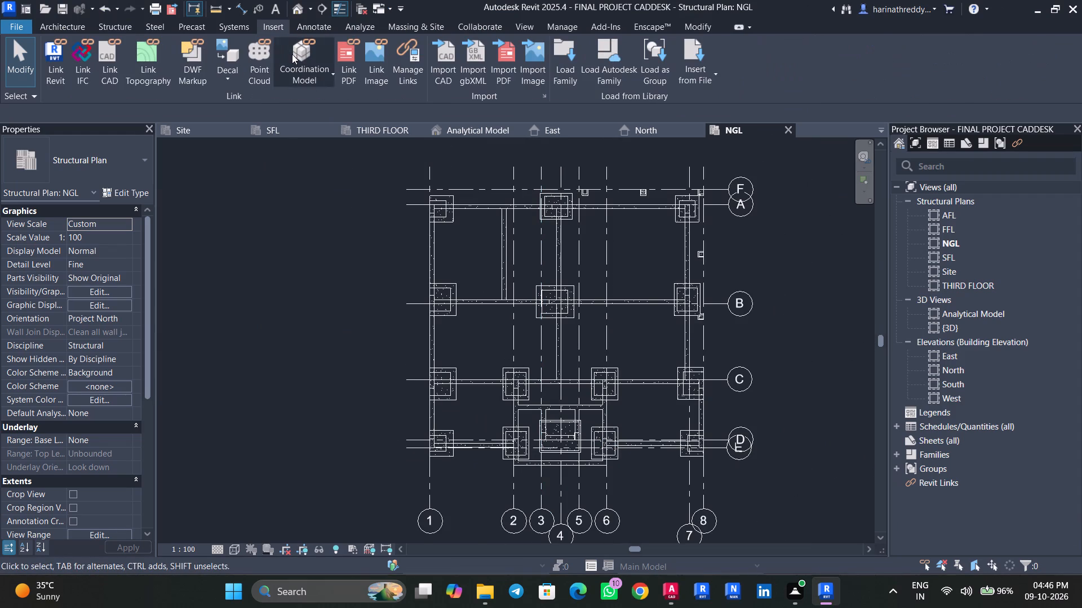
{"action": "left_click", "coordinate": [114, 74]}
{"action": "left_click", "coordinate": [414, 168]}
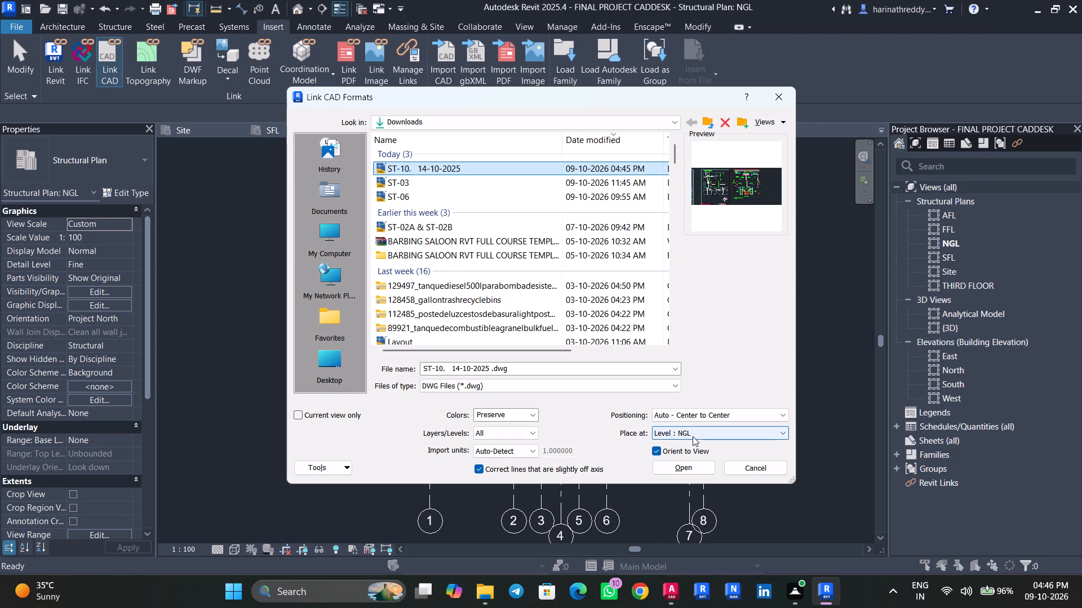
{"action": "left_click", "coordinate": [691, 466]}
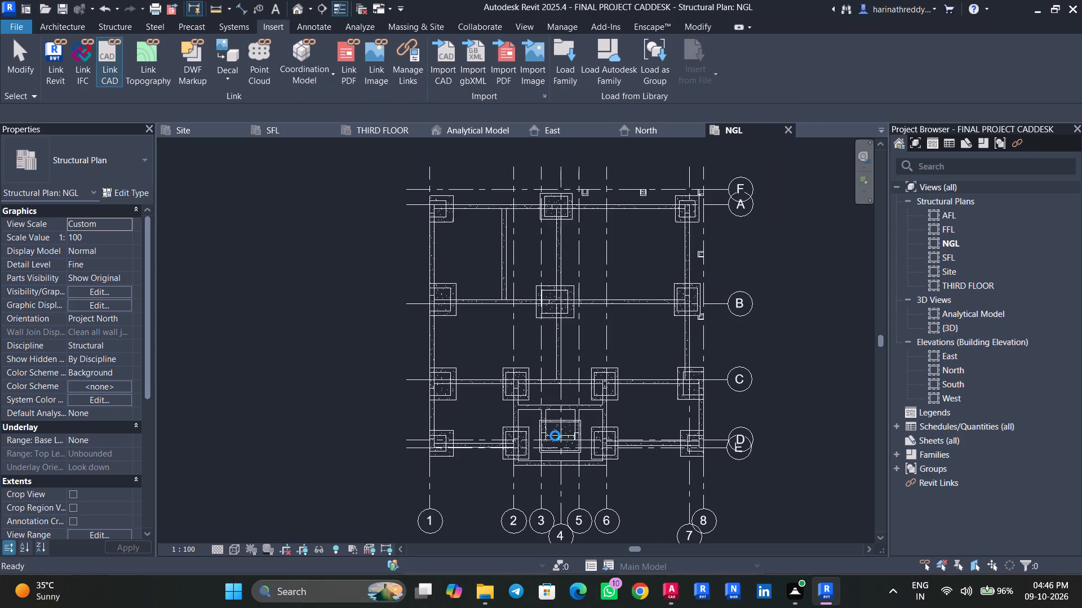
Move the linked ST-10 drawing from its distant location onto the building model in the NGL plan.
{"action": "scroll", "coordinate": [555, 436], "scroll_direction": "down", "scroll_amount": 7}
{"action": "scroll", "coordinate": [555, 436], "scroll_direction": "up", "scroll_amount": 2}
{"action": "scroll", "coordinate": [555, 436], "scroll_direction": "down", "scroll_amount": 15}
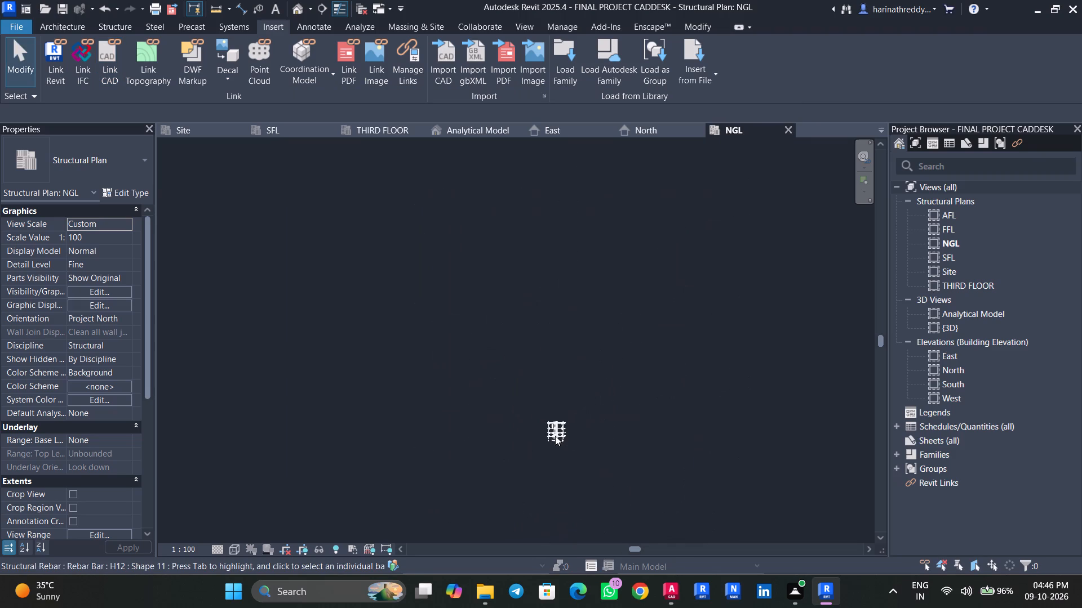
{"action": "scroll", "coordinate": [555, 436], "scroll_direction": "down", "scroll_amount": 6}
{"action": "scroll", "coordinate": [555, 436], "scroll_direction": "up", "scroll_amount": 1}
{"action": "scroll", "coordinate": [555, 436], "scroll_direction": "down", "scroll_amount": 9}
{"action": "middle_click_drag", "start_coordinate": [596, 433], "coordinate": [680, 494]}
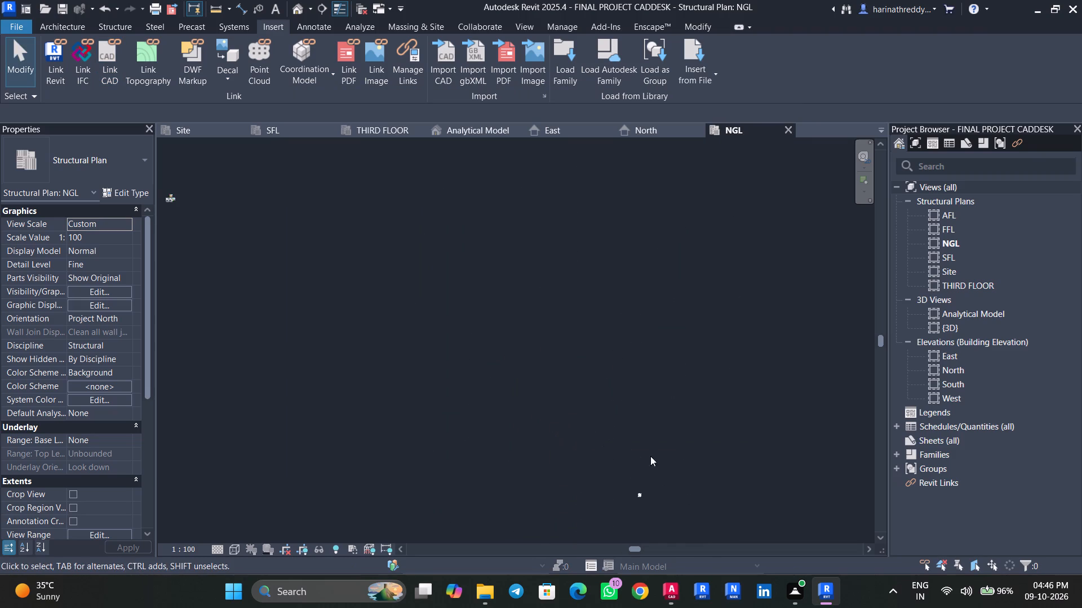
{"action": "middle_click_drag", "start_coordinate": [463, 412], "coordinate": [545, 434]}
{"action": "left_click_drag", "start_coordinate": [233, 185], "coordinate": [342, 273]}
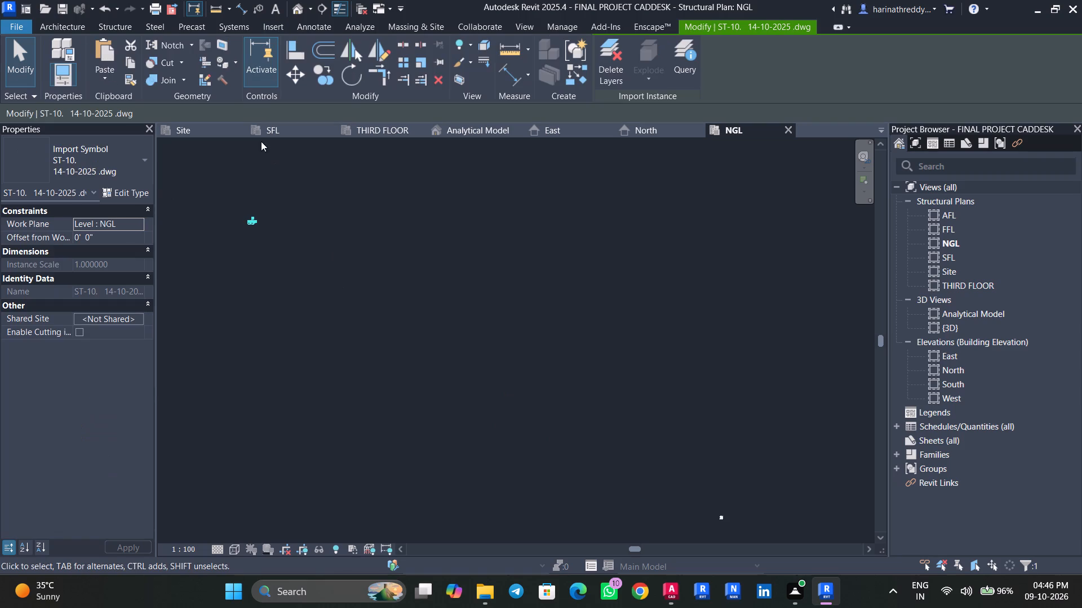
{"action": "left_click", "coordinate": [301, 75]}
{"action": "left_click", "coordinate": [250, 222]}
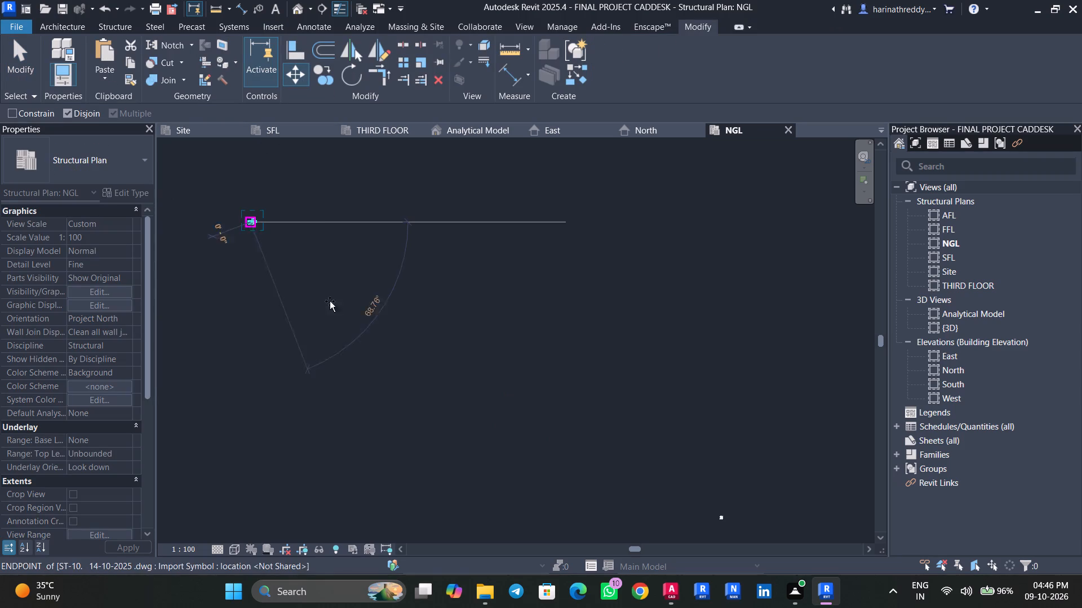
{"action": "left_click", "coordinate": [728, 517]}
{"action": "scroll", "coordinate": [728, 518], "scroll_direction": "up", "scroll_amount": 9}
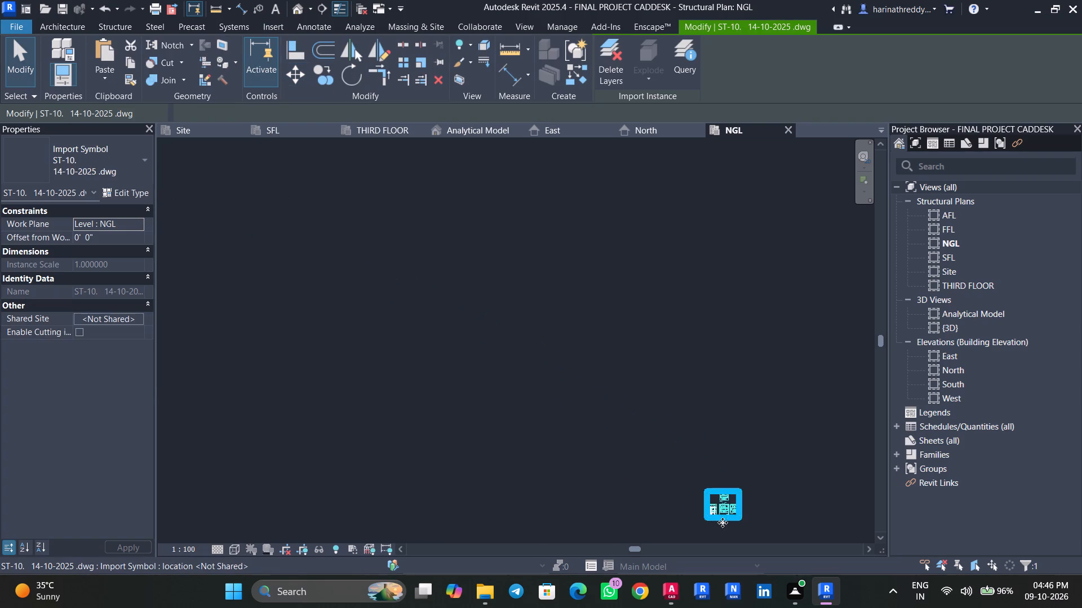
Toggle the thin lines display and examine how the linked ST-10 sheets lie relative to the NGL grids and footings.
{"action": "scroll", "coordinate": [722, 522], "scroll_direction": "up", "scroll_amount": 11}
{"action": "scroll", "coordinate": [675, 497], "scroll_direction": "down", "scroll_amount": 1}
{"action": "scroll", "coordinate": [675, 497], "scroll_direction": "up", "scroll_amount": 1}
{"action": "scroll", "coordinate": [675, 497], "scroll_direction": "down", "scroll_amount": 1}
{"action": "scroll", "coordinate": [675, 497], "scroll_direction": "up", "scroll_amount": 1}
{"action": "scroll", "coordinate": [675, 497], "scroll_direction": "down", "scroll_amount": 1}
{"action": "scroll", "coordinate": [675, 496], "scroll_direction": "up", "scroll_amount": 2}
{"action": "scroll", "coordinate": [662, 493], "scroll_direction": "down", "scroll_amount": 1}
{"action": "scroll", "coordinate": [662, 493], "scroll_direction": "up", "scroll_amount": 2}
{"action": "scroll", "coordinate": [662, 493], "scroll_direction": "down", "scroll_amount": 1}
{"action": "scroll", "coordinate": [662, 488], "scroll_direction": "up", "scroll_amount": 11}
{"action": "middle_click_drag", "start_coordinate": [645, 461], "coordinate": [706, 204]}
{"action": "middle_click_drag", "start_coordinate": [712, 256], "coordinate": [504, 152]}
{"action": "left_click", "coordinate": [339, 8]}
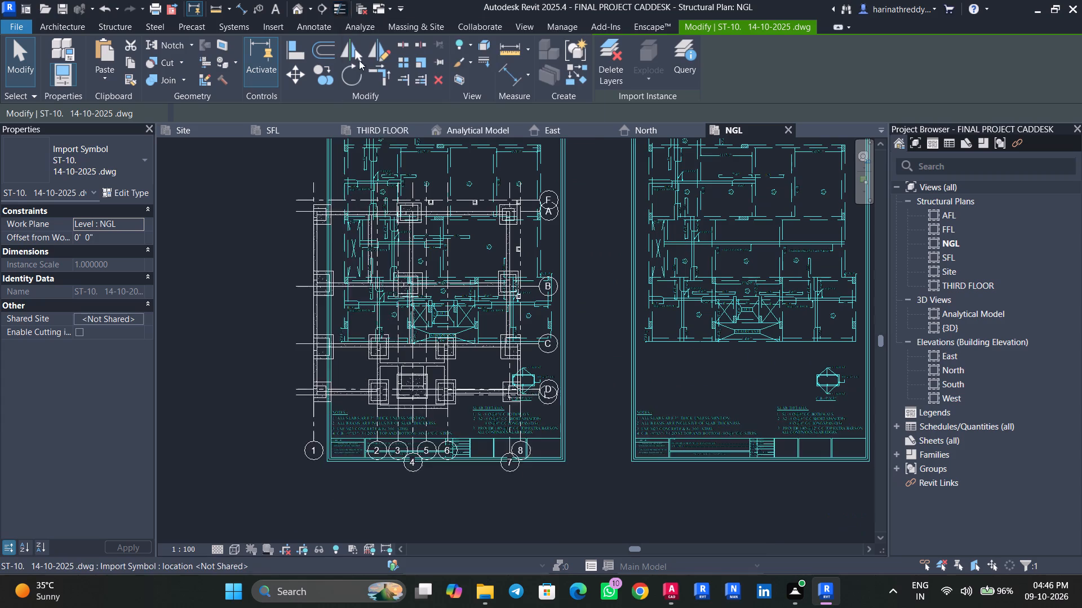
{"action": "scroll", "coordinate": [680, 297], "scroll_direction": "up", "scroll_amount": 7}
{"action": "middle_click_drag", "start_coordinate": [676, 298], "coordinate": [648, 284]}
{"action": "middle_click_drag", "start_coordinate": [630, 279], "coordinate": [619, 283]}
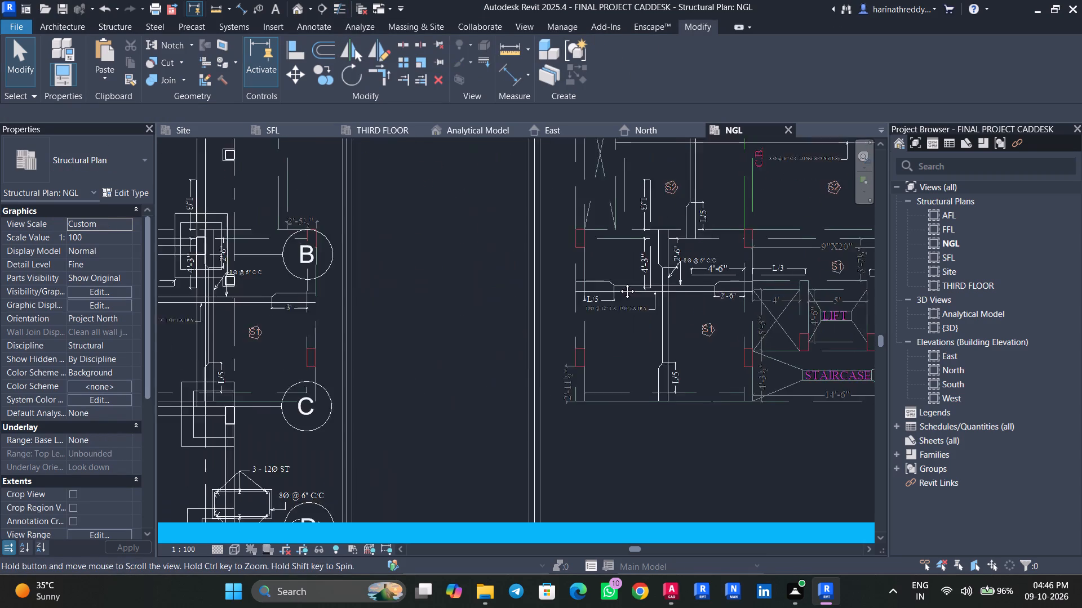
{"action": "middle_click_drag", "start_coordinate": [619, 283], "coordinate": [469, 310]}
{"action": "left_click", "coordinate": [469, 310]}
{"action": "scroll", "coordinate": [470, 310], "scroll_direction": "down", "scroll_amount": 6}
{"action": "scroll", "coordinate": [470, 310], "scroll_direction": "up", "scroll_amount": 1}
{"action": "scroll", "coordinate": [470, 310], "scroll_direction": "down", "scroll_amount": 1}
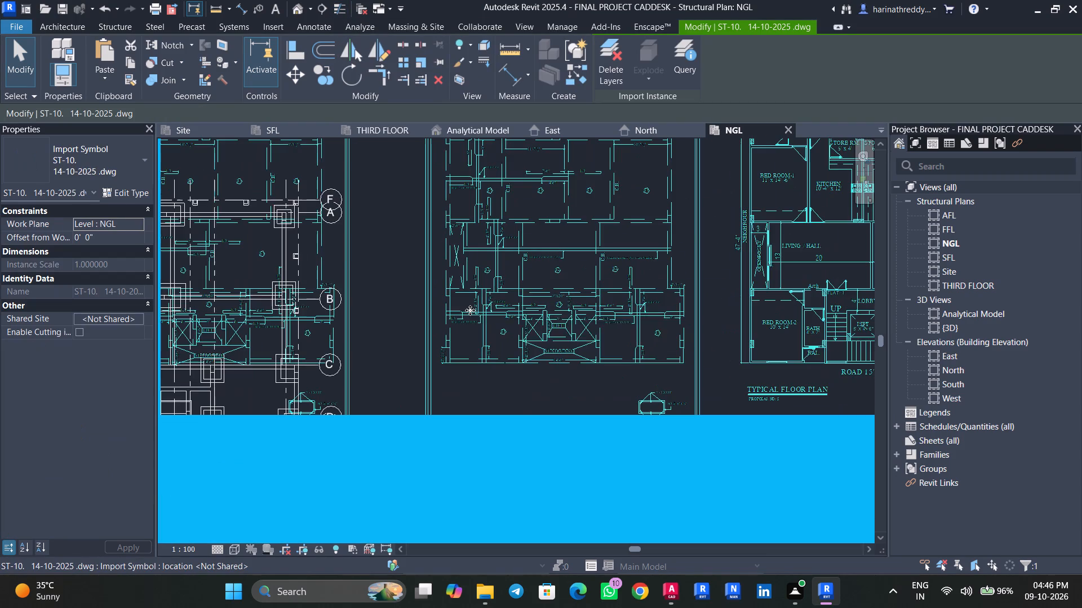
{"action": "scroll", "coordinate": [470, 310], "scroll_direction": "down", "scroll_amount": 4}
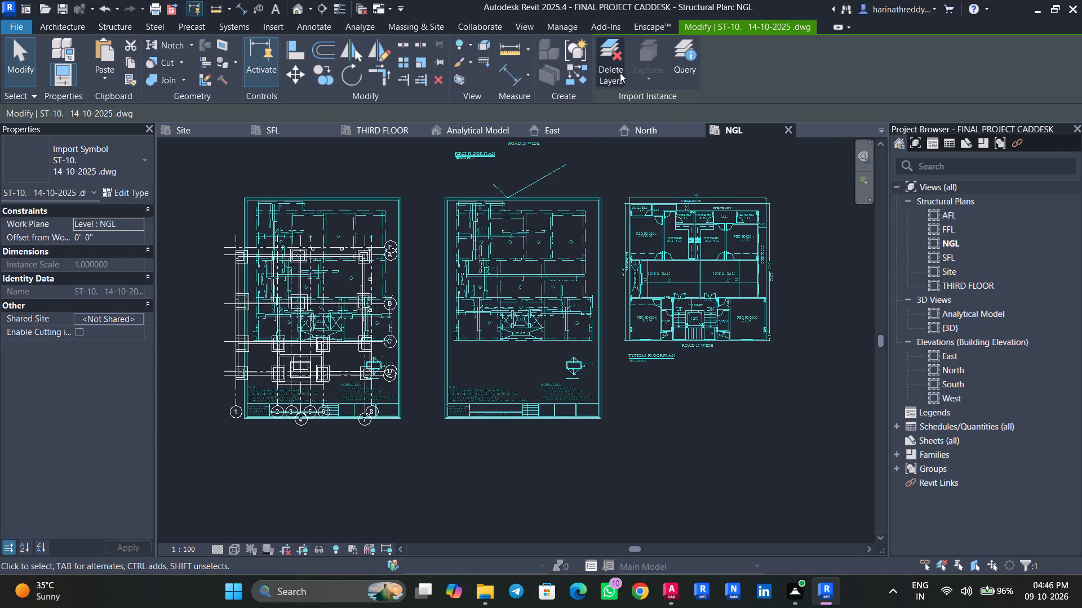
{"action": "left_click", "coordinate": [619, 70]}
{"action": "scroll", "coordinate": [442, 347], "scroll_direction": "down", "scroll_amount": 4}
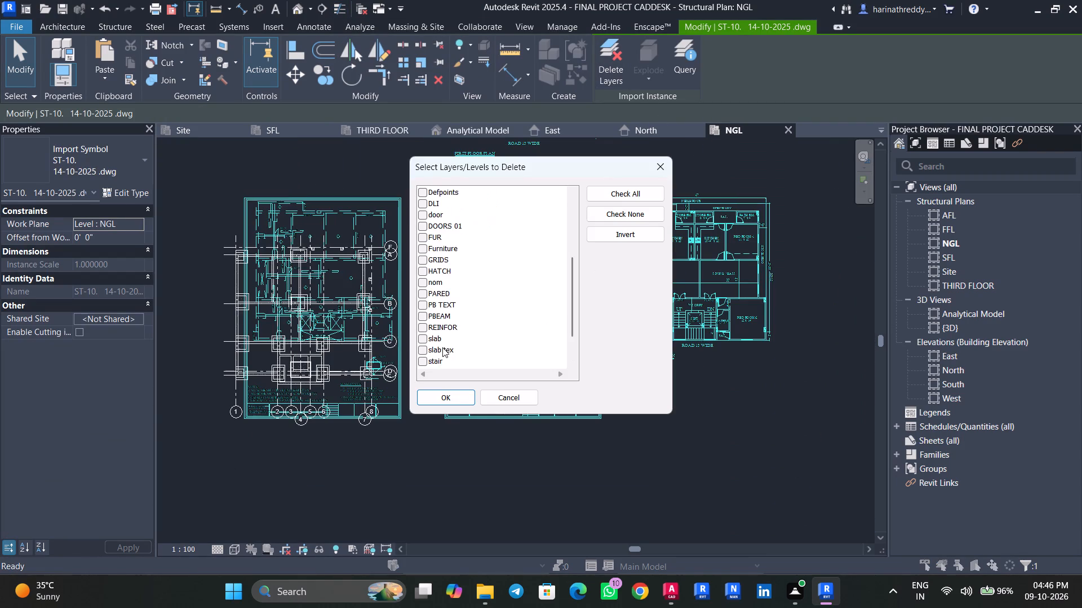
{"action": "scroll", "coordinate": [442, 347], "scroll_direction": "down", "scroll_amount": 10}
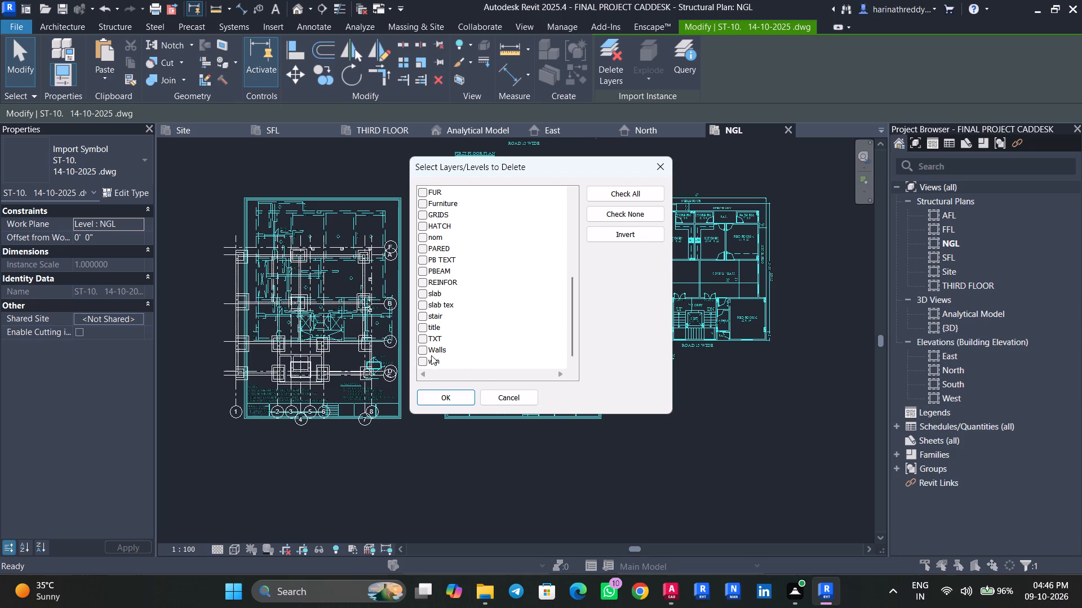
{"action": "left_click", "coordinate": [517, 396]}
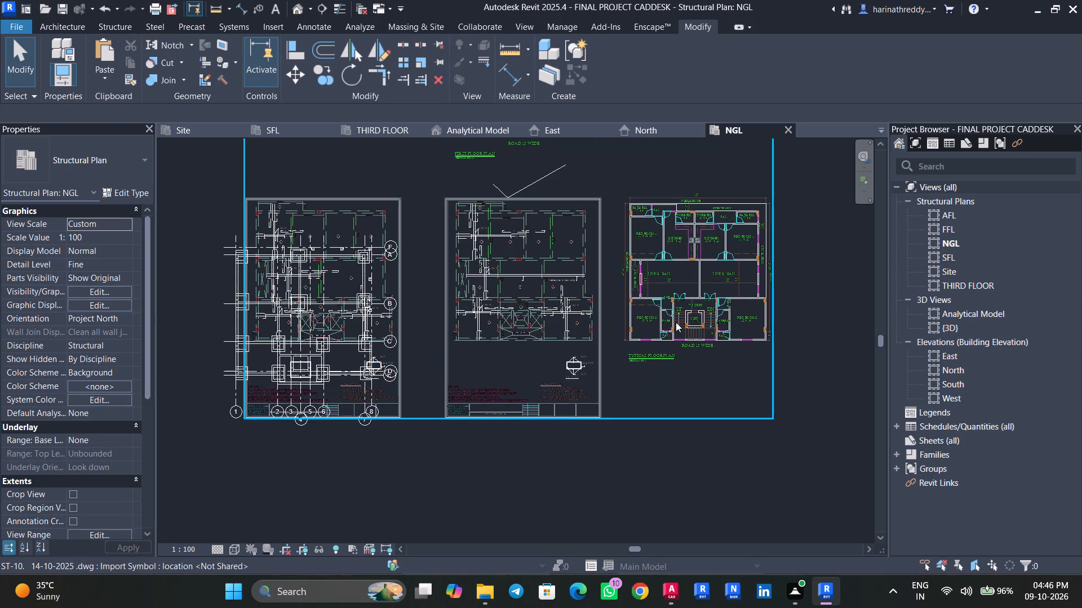
Examine the columns and rooms of the typical floor plan in the linked ST-10 drawing.
{"action": "scroll", "coordinate": [676, 323], "scroll_direction": "up", "scroll_amount": 6}
{"action": "scroll", "coordinate": [664, 345], "scroll_direction": "down", "scroll_amount": 1}
{"action": "scroll", "coordinate": [664, 345], "scroll_direction": "up", "scroll_amount": 6}
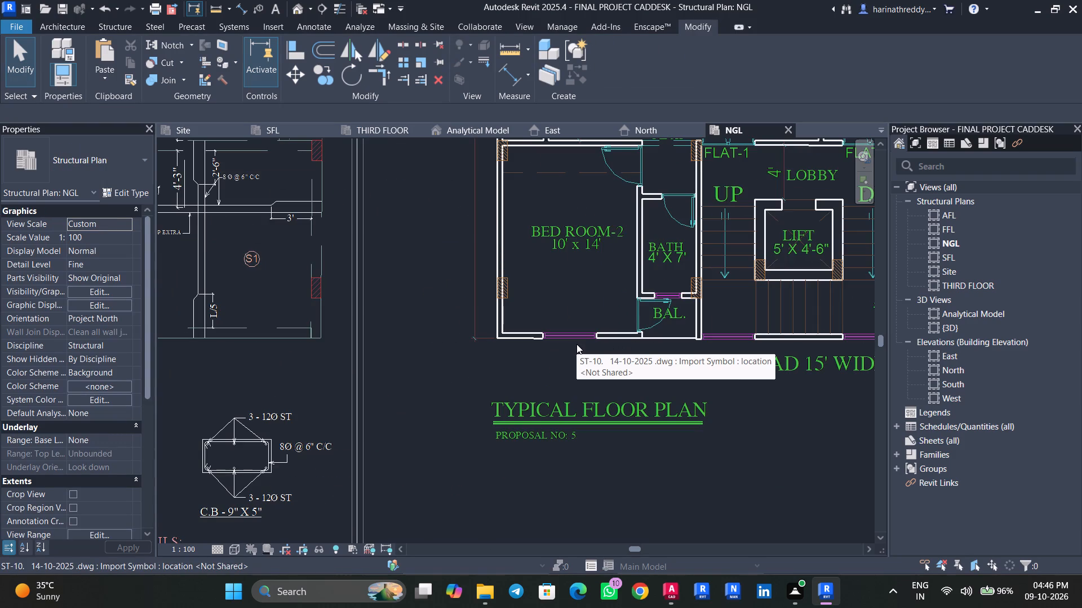
{"action": "scroll", "coordinate": [577, 344], "scroll_direction": "down", "scroll_amount": 5}
{"action": "middle_click_drag", "start_coordinate": [568, 221], "coordinate": [594, 468]}
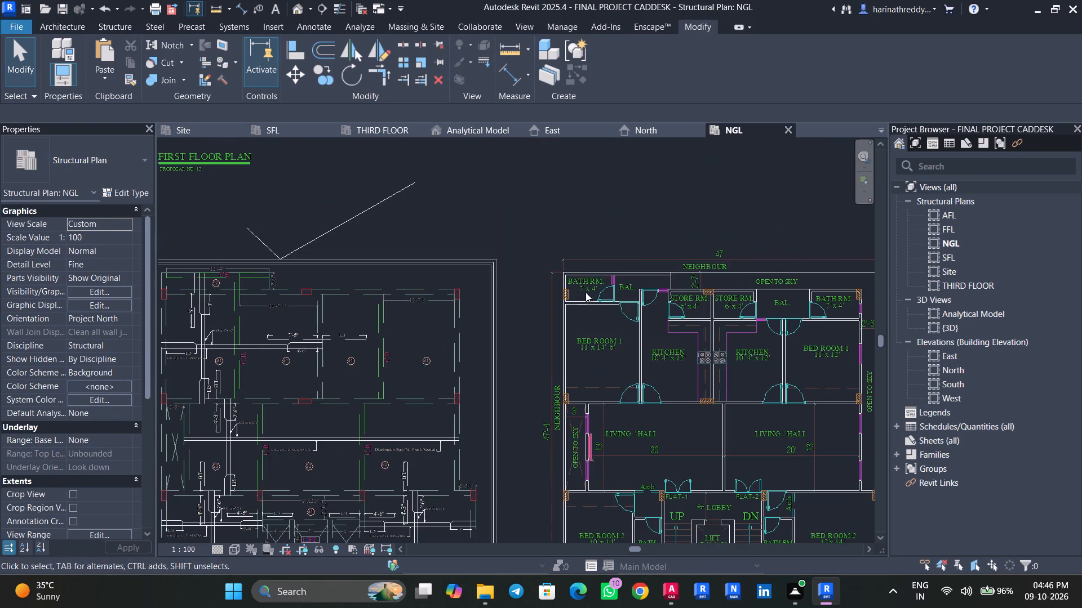
{"action": "scroll", "coordinate": [586, 292], "scroll_direction": "up", "scroll_amount": 6}
{"action": "middle_click_drag", "start_coordinate": [575, 399], "coordinate": [627, 368]}
{"action": "scroll", "coordinate": [627, 368], "scroll_direction": "down", "scroll_amount": 3}
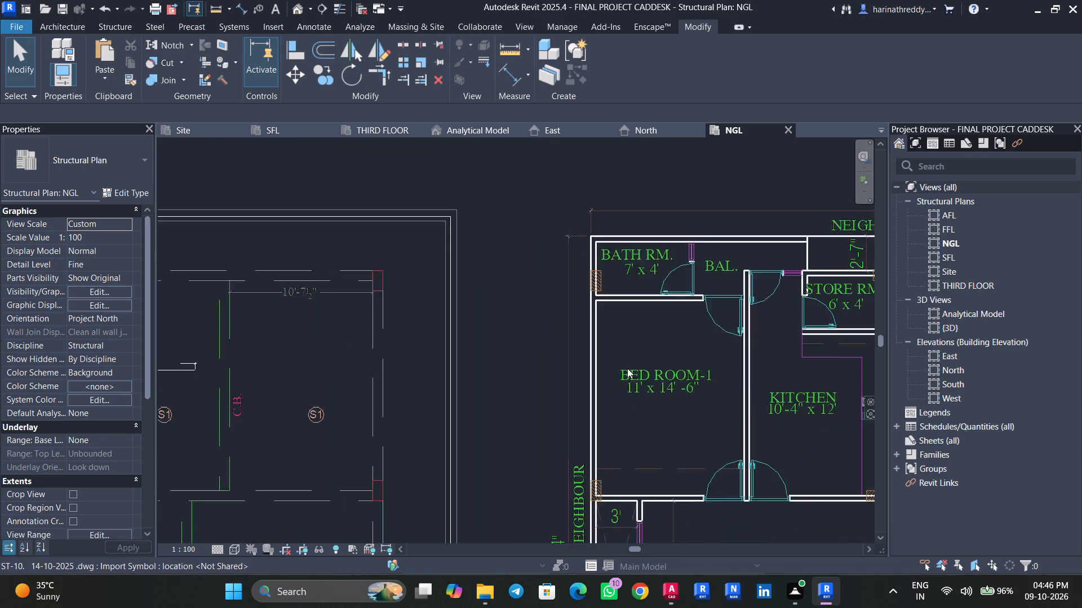
With thin lines on, align the floor plan's outer column face beside the 7' x 4' bathroom to the model's column face on grid 1.
{"action": "middle_click_drag", "start_coordinate": [555, 368], "coordinate": [774, 379]}
{"action": "middle_click_drag", "start_coordinate": [522, 378], "coordinate": [784, 379]}
{"action": "middle_click_drag", "start_coordinate": [531, 385], "coordinate": [800, 384]}
{"action": "middle_click_drag", "start_coordinate": [476, 380], "coordinate": [746, 334]}
{"action": "scroll", "coordinate": [245, 402], "scroll_direction": "up", "scroll_amount": 6}
{"action": "middle_click_drag", "start_coordinate": [234, 410], "coordinate": [443, 341]}
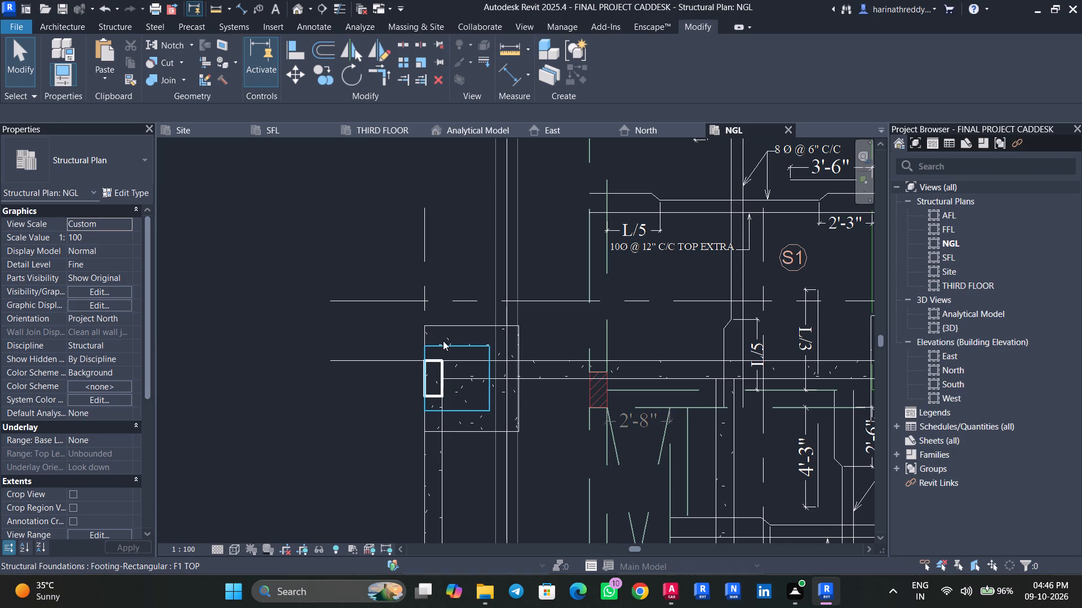
{"action": "type", "text": "al"}
{"action": "scroll", "coordinate": [435, 407], "scroll_direction": "up", "scroll_amount": 7}
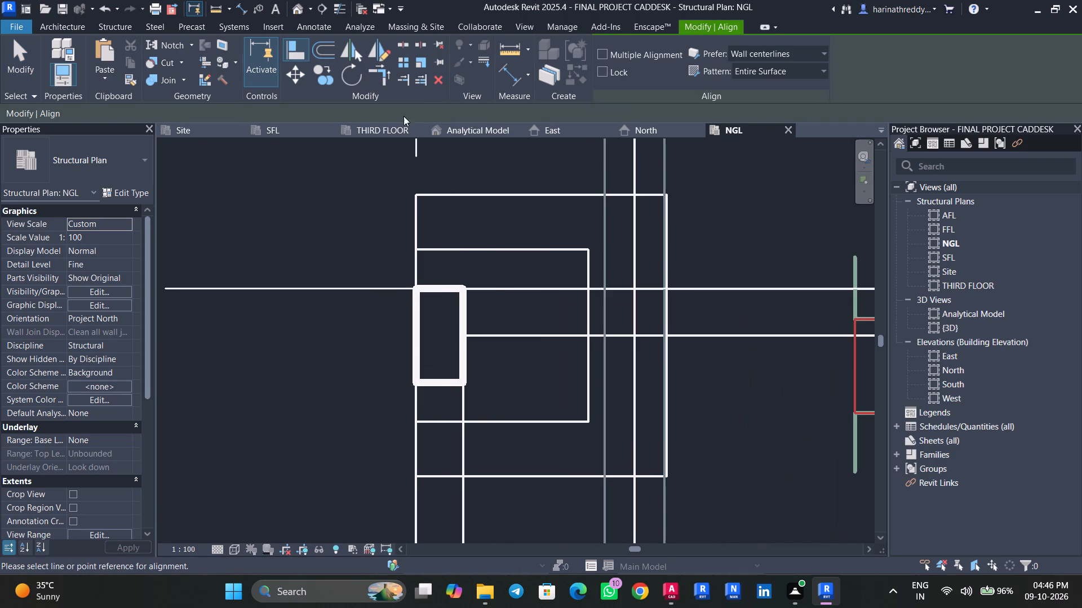
{"action": "left_click", "coordinate": [336, 10]}
{"action": "left_click", "coordinate": [416, 324]}
{"action": "scroll", "coordinate": [416, 324], "scroll_direction": "down", "scroll_amount": 2}
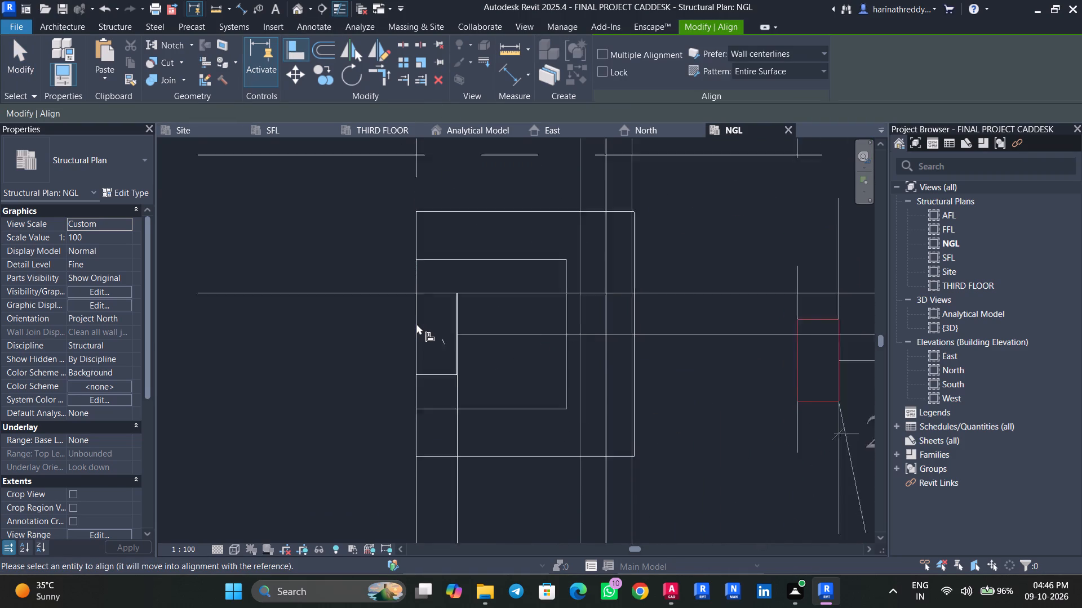
{"action": "scroll", "coordinate": [416, 324], "scroll_direction": "down", "scroll_amount": 2}
{"action": "scroll", "coordinate": [416, 324], "scroll_direction": "up", "scroll_amount": 1}
{"action": "scroll", "coordinate": [416, 324], "scroll_direction": "down", "scroll_amount": 15}
{"action": "middle_click_drag", "start_coordinate": [668, 329], "coordinate": [484, 324]}
{"action": "middle_click_drag", "start_coordinate": [676, 319], "coordinate": [637, 323]}
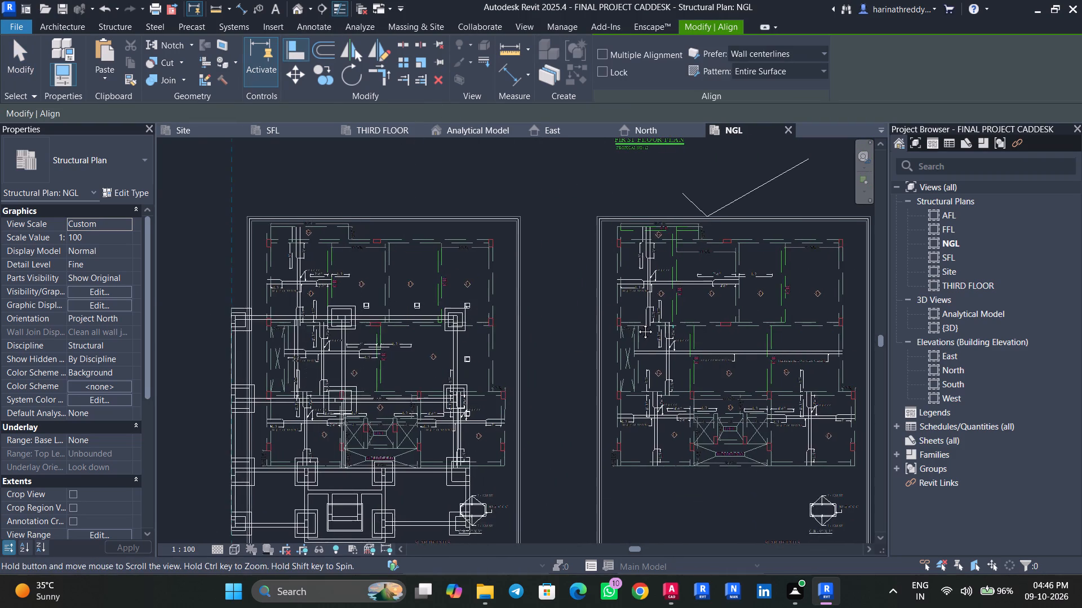
{"action": "middle_click_drag", "start_coordinate": [637, 323], "coordinate": [443, 344]}
{"action": "scroll", "coordinate": [697, 262], "scroll_direction": "up", "scroll_amount": 15}
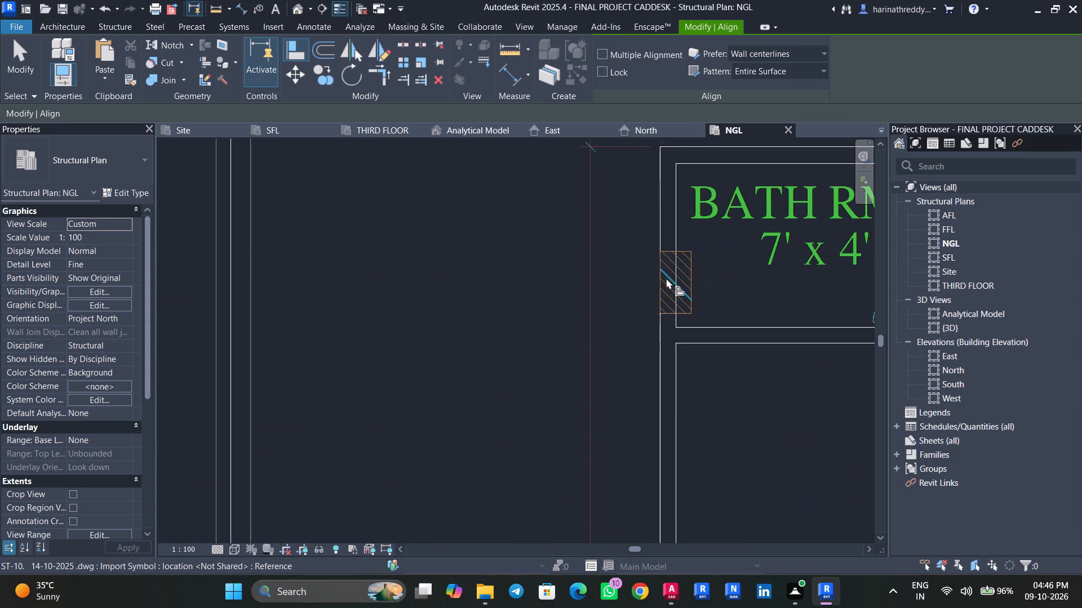
{"action": "scroll", "coordinate": [657, 271], "scroll_direction": "up", "scroll_amount": 5}
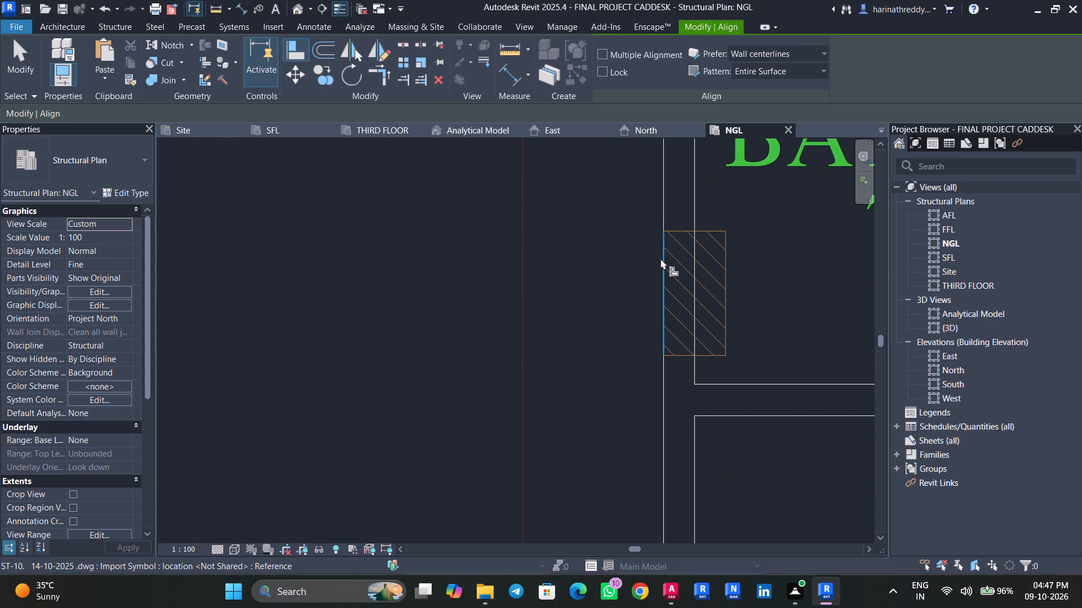
{"action": "left_click", "coordinate": [660, 258]}
{"action": "scroll", "coordinate": [662, 263], "scroll_direction": "down", "scroll_amount": 7}
{"action": "scroll", "coordinate": [662, 263], "scroll_direction": "up", "scroll_amount": 1}
{"action": "scroll", "coordinate": [662, 263], "scroll_direction": "down", "scroll_amount": 17}
{"action": "scroll", "coordinate": [662, 263], "scroll_direction": "up", "scroll_amount": 1}
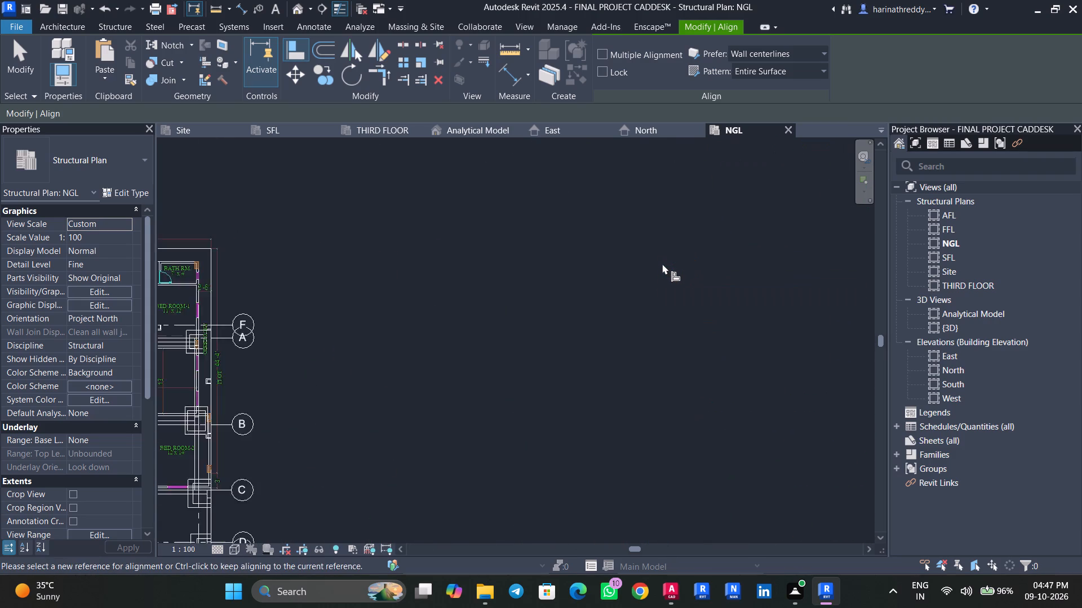
Examine the linked ST-10 slab sheets and the typical floor plan's position relative to the NGL grids and footings.
{"action": "scroll", "coordinate": [662, 263], "scroll_direction": "down", "scroll_amount": 3}
{"action": "middle_click_drag", "start_coordinate": [418, 328], "coordinate": [704, 329]}
{"action": "middle_click_drag", "start_coordinate": [370, 345], "coordinate": [562, 353]}
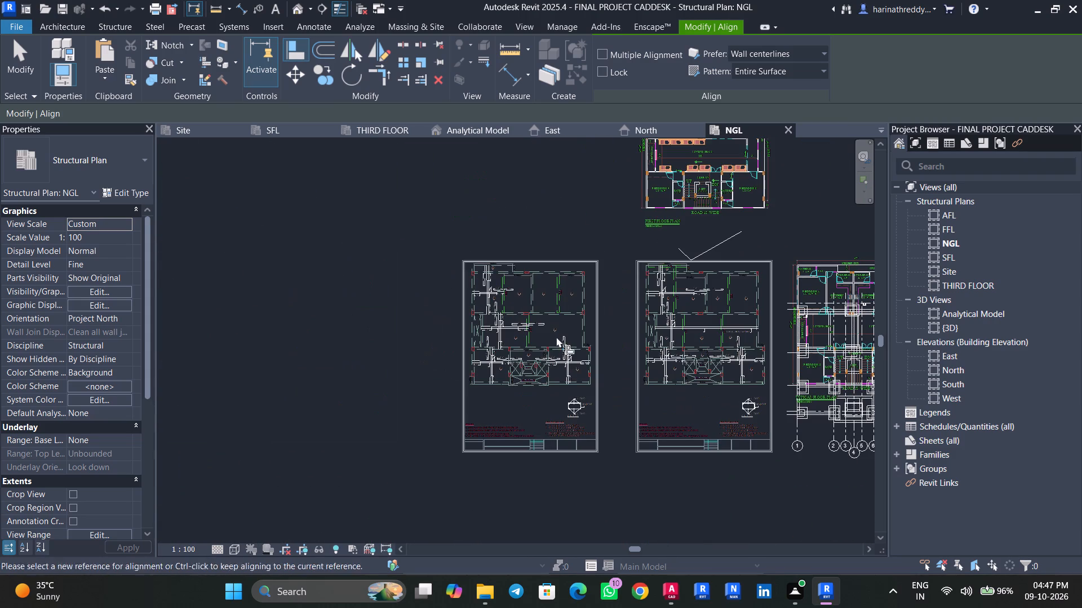
{"action": "scroll", "coordinate": [465, 306], "scroll_direction": "up", "scroll_amount": 3}
{"action": "scroll", "coordinate": [465, 306], "scroll_direction": "down", "scroll_amount": 1}
{"action": "scroll", "coordinate": [465, 306], "scroll_direction": "up", "scroll_amount": 14}
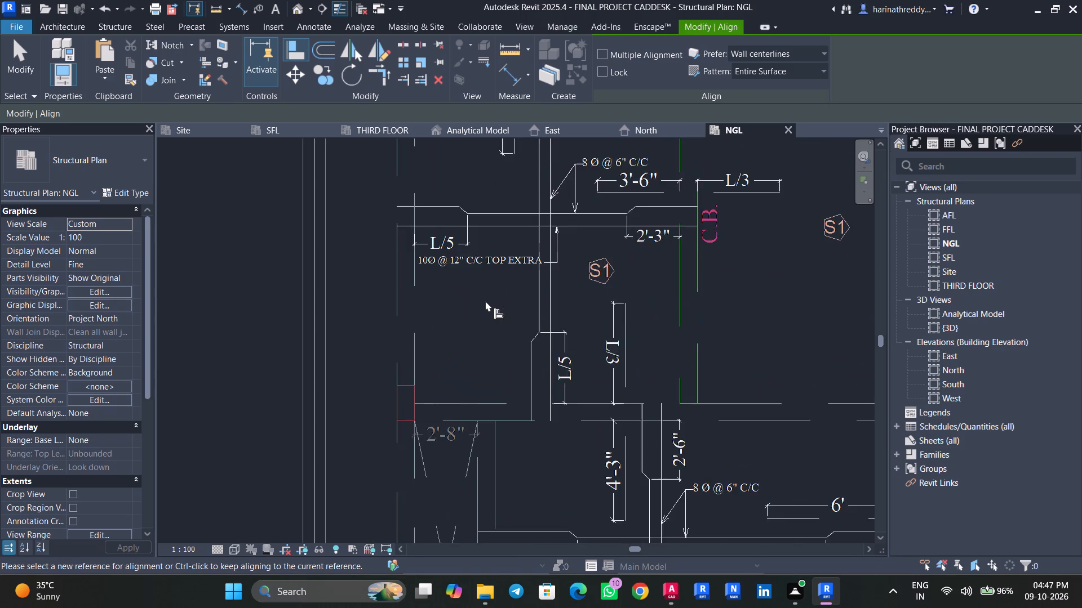
{"action": "middle_click_drag", "start_coordinate": [485, 301], "coordinate": [465, 412]}
{"action": "scroll", "coordinate": [465, 412], "scroll_direction": "up", "scroll_amount": 1}
{"action": "scroll", "coordinate": [467, 409], "scroll_direction": "down", "scroll_amount": 15}
{"action": "middle_click_drag", "start_coordinate": [560, 294], "coordinate": [539, 453]}
{"action": "middle_click_drag", "start_coordinate": [591, 404], "coordinate": [635, 199]}
{"action": "scroll", "coordinate": [579, 323], "scroll_direction": "down", "scroll_amount": 10}
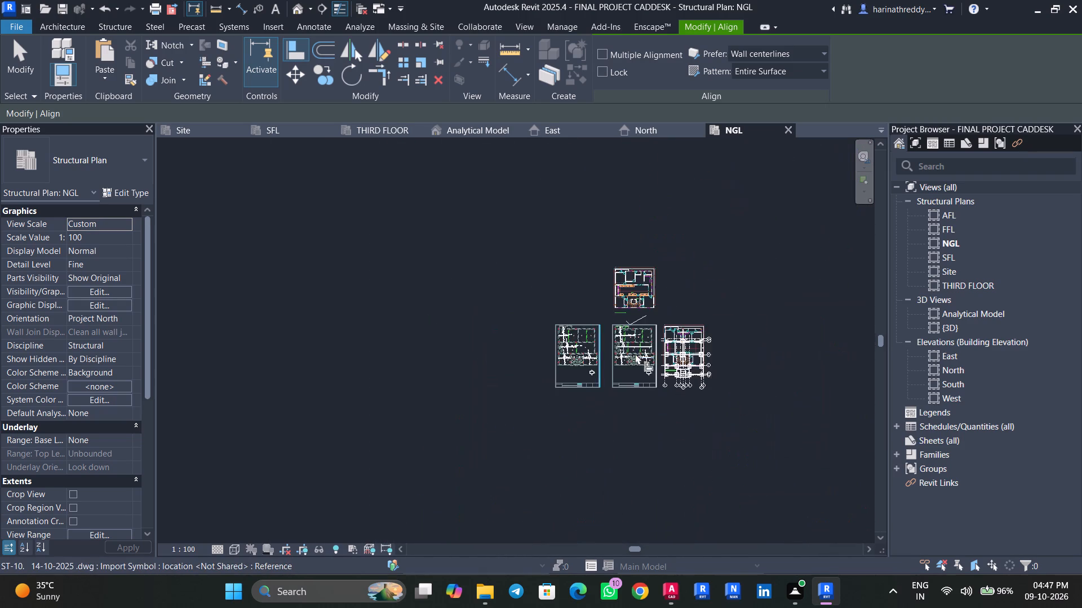
{"action": "scroll", "coordinate": [672, 344], "scroll_direction": "up", "scroll_amount": 11}
{"action": "scroll", "coordinate": [672, 345], "scroll_direction": "down", "scroll_amount": 1}
{"action": "scroll", "coordinate": [672, 345], "scroll_direction": "up", "scroll_amount": 4}
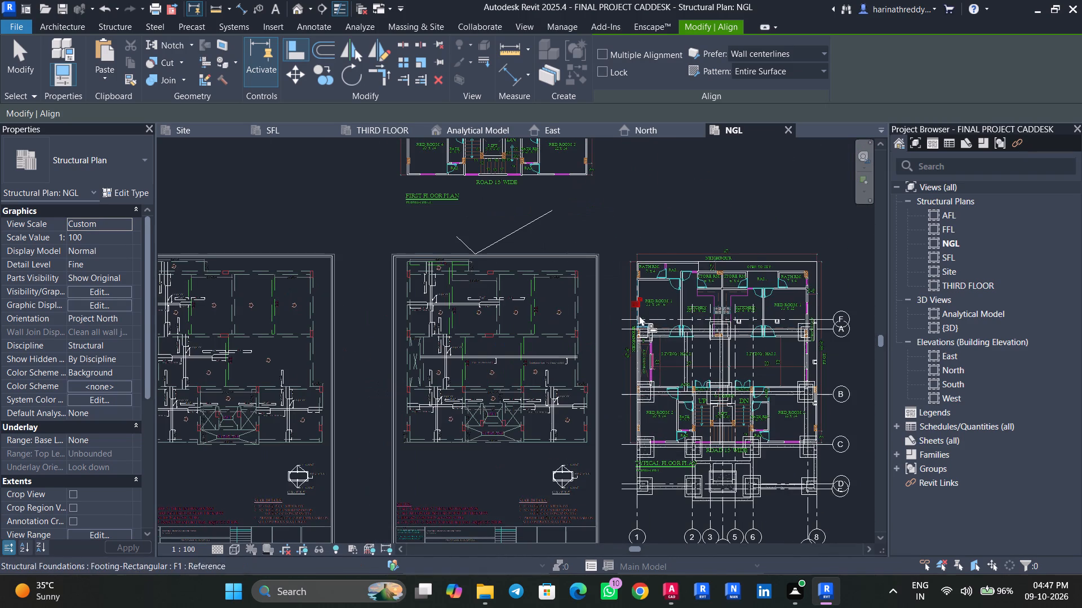
{"action": "scroll", "coordinate": [639, 315], "scroll_direction": "up", "scroll_amount": 2}
{"action": "scroll", "coordinate": [643, 236], "scroll_direction": "up", "scroll_amount": 2}
{"action": "scroll", "coordinate": [643, 236], "scroll_direction": "down", "scroll_amount": 1}
{"action": "scroll", "coordinate": [643, 236], "scroll_direction": "up", "scroll_amount": 11}
{"action": "middle_click_drag", "start_coordinate": [637, 262], "coordinate": [610, 419]}
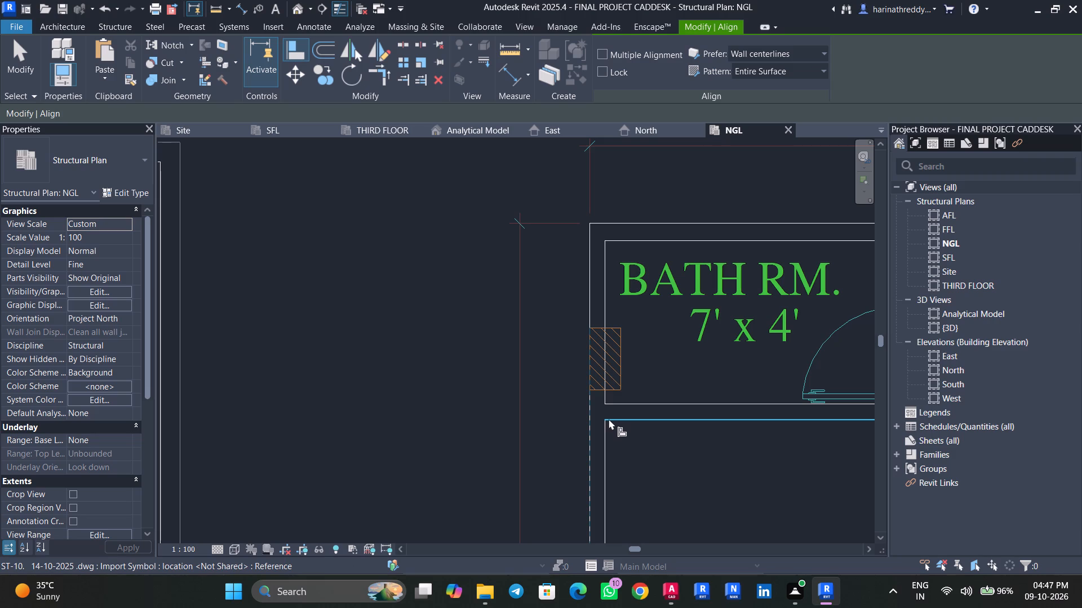
{"action": "scroll", "coordinate": [617, 385], "scroll_direction": "down", "scroll_amount": 6}
{"action": "scroll", "coordinate": [617, 385], "scroll_direction": "up", "scroll_amount": 1}
{"action": "scroll", "coordinate": [617, 385], "scroll_direction": "down", "scroll_amount": 6}
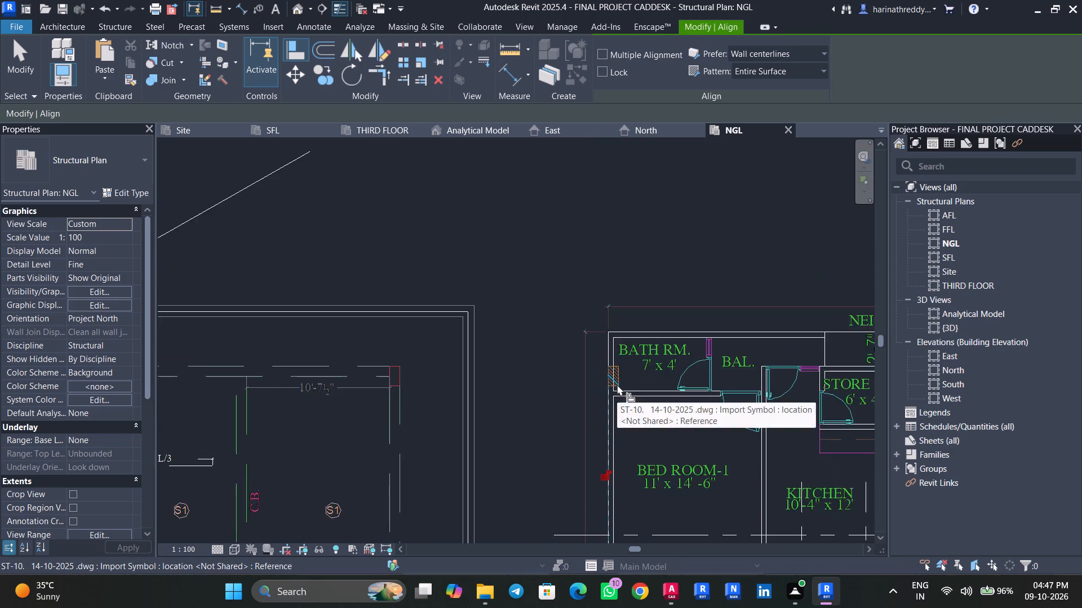
{"action": "scroll", "coordinate": [617, 385], "scroll_direction": "down", "scroll_amount": 10}
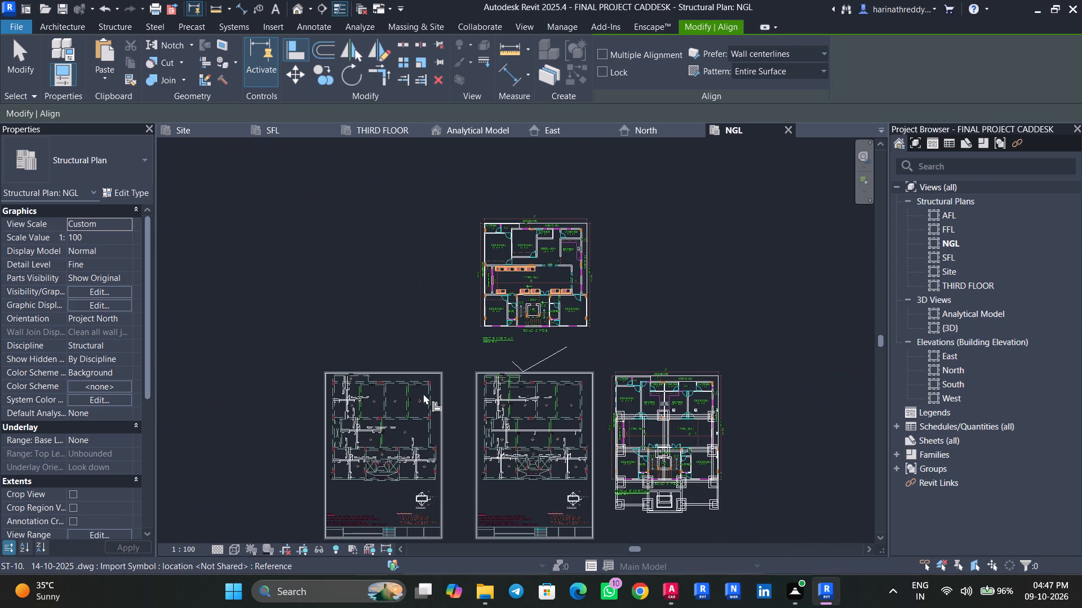
{"action": "key", "text": "Escape"}
{"action": "key", "text": "Escape"}
{"action": "key", "text": "Escape"}
Align the upper face of the floor plan's column beside the 7' x 4' bathroom to the upper face of the model's C1 column at grids A and 1.
{"action": "scroll", "coordinate": [656, 442], "scroll_direction": "up", "scroll_amount": 12}
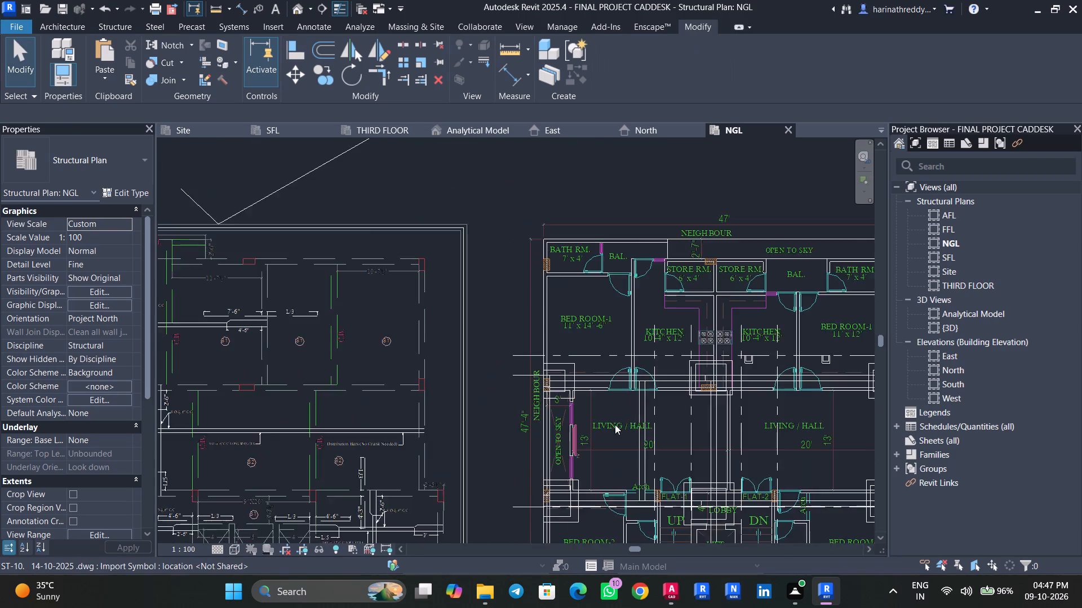
{"action": "scroll", "coordinate": [615, 424], "scroll_direction": "up", "scroll_amount": 2}
{"action": "middle_click_drag", "start_coordinate": [587, 411], "coordinate": [655, 464]}
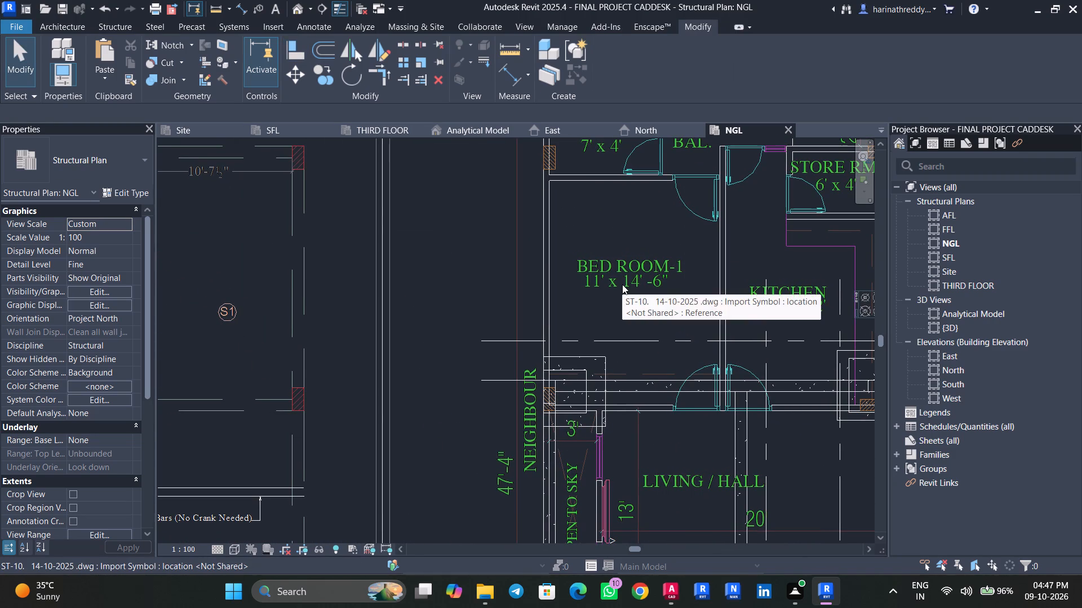
{"action": "type", "text": "al"}
{"action": "middle_click_drag", "start_coordinate": [561, 218], "coordinate": [572, 294]}
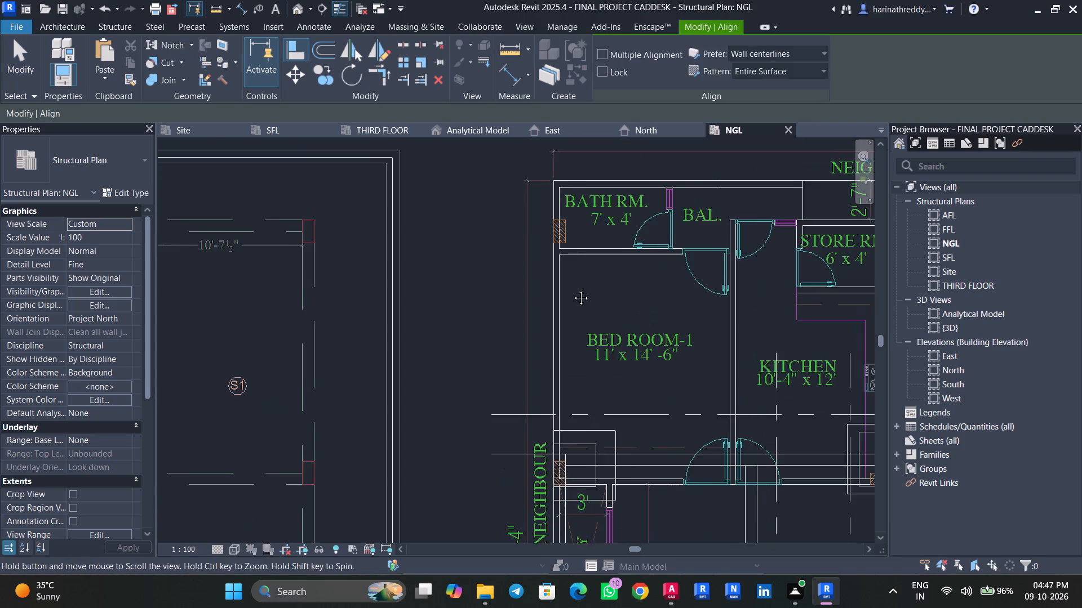
{"action": "scroll", "coordinate": [565, 219], "scroll_direction": "up", "scroll_amount": 5}
{"action": "scroll", "coordinate": [562, 222], "scroll_direction": "down", "scroll_amount": 1}
{"action": "scroll", "coordinate": [562, 222], "scroll_direction": "up", "scroll_amount": 3}
{"action": "middle_click_drag", "start_coordinate": [584, 334], "coordinate": [650, 70]}
{"action": "middle_click_drag", "start_coordinate": [641, 336], "coordinate": [668, 128]}
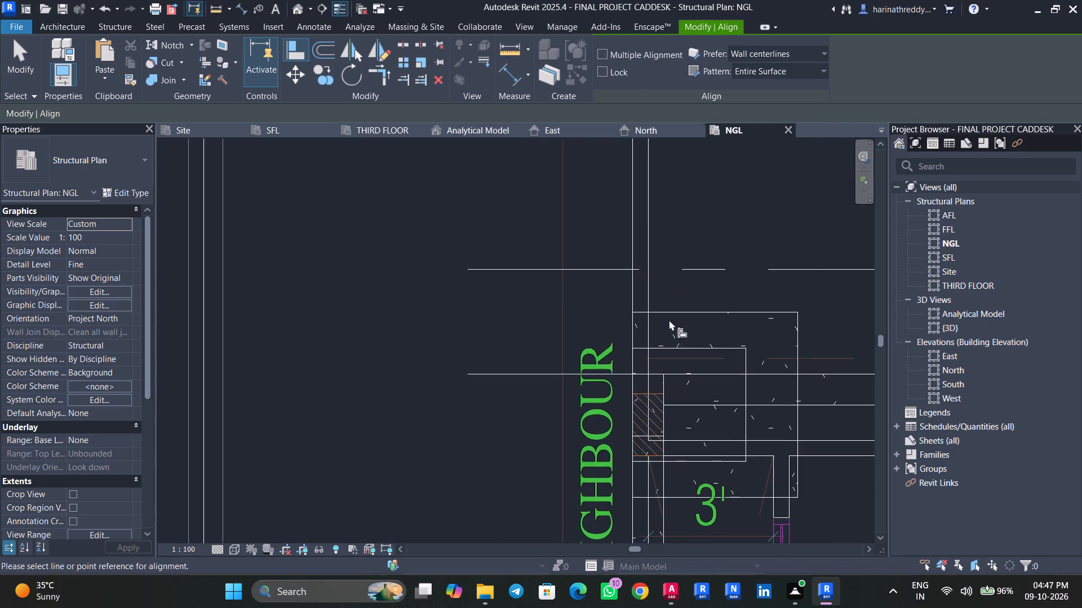
{"action": "scroll", "coordinate": [665, 329], "scroll_direction": "up", "scroll_amount": 1}
{"action": "middle_click_drag", "start_coordinate": [665, 324], "coordinate": [666, 267]}
{"action": "scroll", "coordinate": [651, 325], "scroll_direction": "up", "scroll_amount": 4}
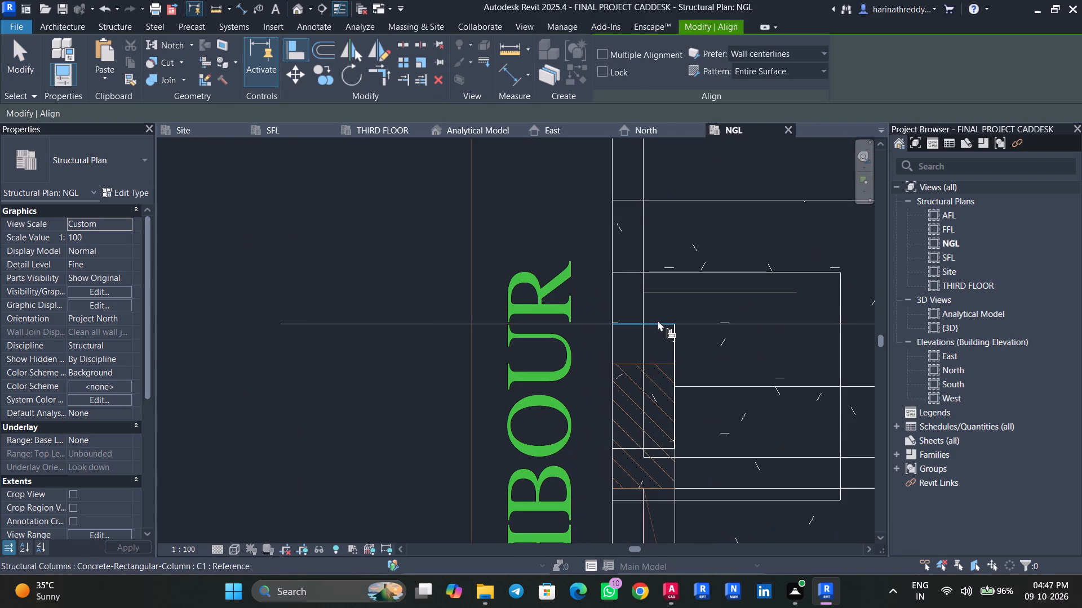
{"action": "left_click", "coordinate": [658, 320]}
{"action": "scroll", "coordinate": [659, 320], "scroll_direction": "down", "scroll_amount": 14}
{"action": "middle_click_drag", "start_coordinate": [675, 204], "coordinate": [680, 365]}
{"action": "scroll", "coordinate": [663, 305], "scroll_direction": "up", "scroll_amount": 3}
{"action": "scroll", "coordinate": [663, 305], "scroll_direction": "down", "scroll_amount": 1}
{"action": "scroll", "coordinate": [663, 305], "scroll_direction": "up", "scroll_amount": 15}
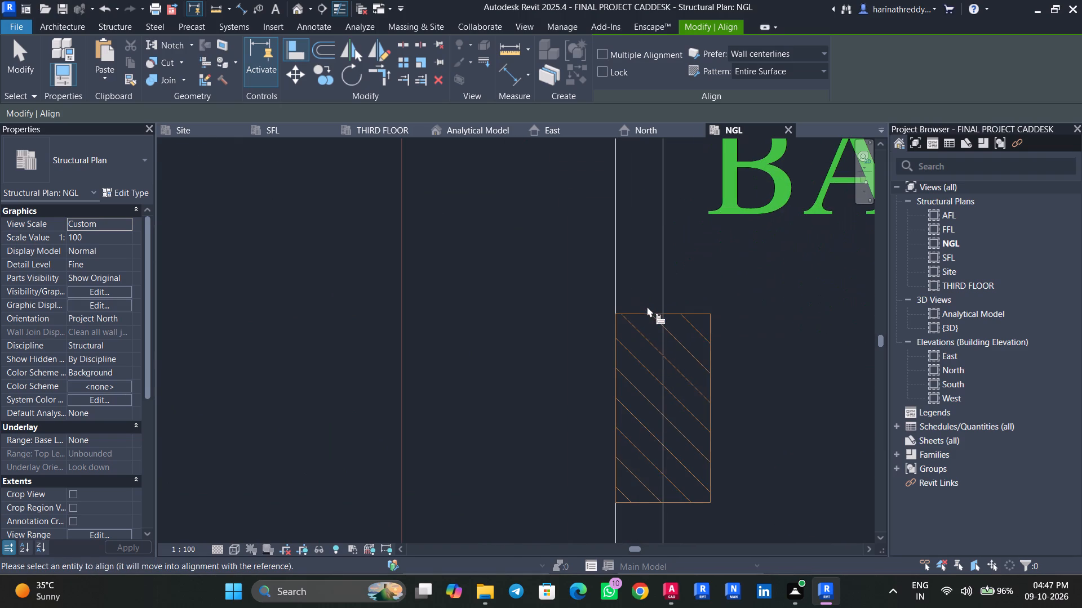
{"action": "left_click", "coordinate": [645, 309]}
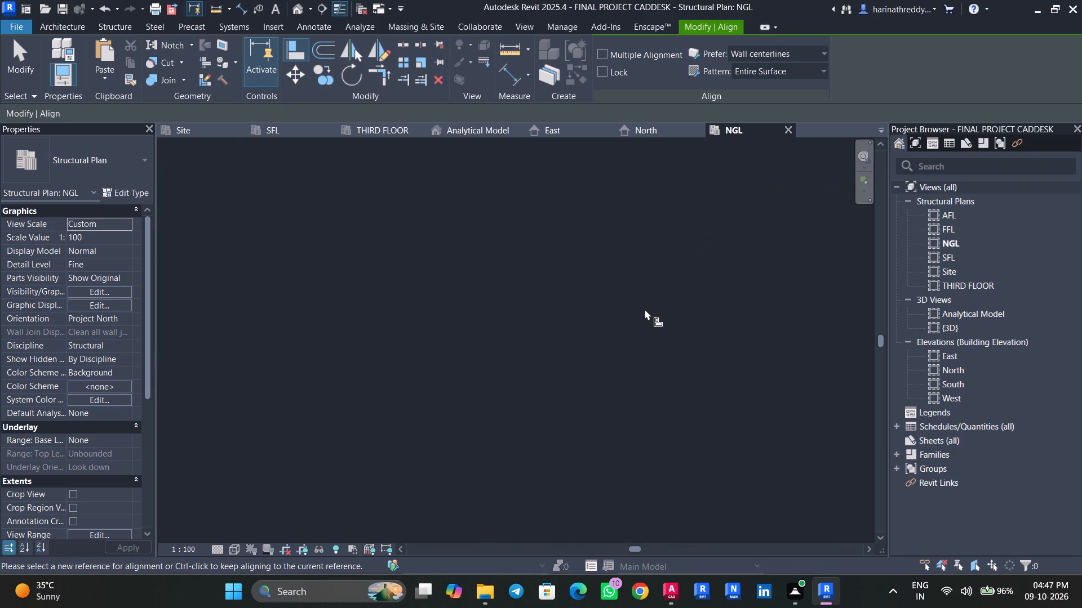
{"action": "scroll", "coordinate": [645, 309], "scroll_direction": "down", "scroll_amount": 20}
{"action": "scroll", "coordinate": [645, 309], "scroll_direction": "up", "scroll_amount": 1}
{"action": "scroll", "coordinate": [645, 309], "scroll_direction": "down", "scroll_amount": 2}
{"action": "key", "text": "Escape"}
{"action": "key", "text": "Escape"}
Check how the linked floor plan's columns fit the model's columns at the 7' x 4' bathroom and along the living hall.
{"action": "scroll", "coordinate": [645, 403], "scroll_direction": "up", "scroll_amount": 7}
{"action": "scroll", "coordinate": [644, 435], "scroll_direction": "down", "scroll_amount": 1}
{"action": "scroll", "coordinate": [645, 435], "scroll_direction": "up", "scroll_amount": 14}
{"action": "scroll", "coordinate": [652, 424], "scroll_direction": "down", "scroll_amount": 6}
{"action": "middle_click_drag", "start_coordinate": [666, 440], "coordinate": [668, 356]}
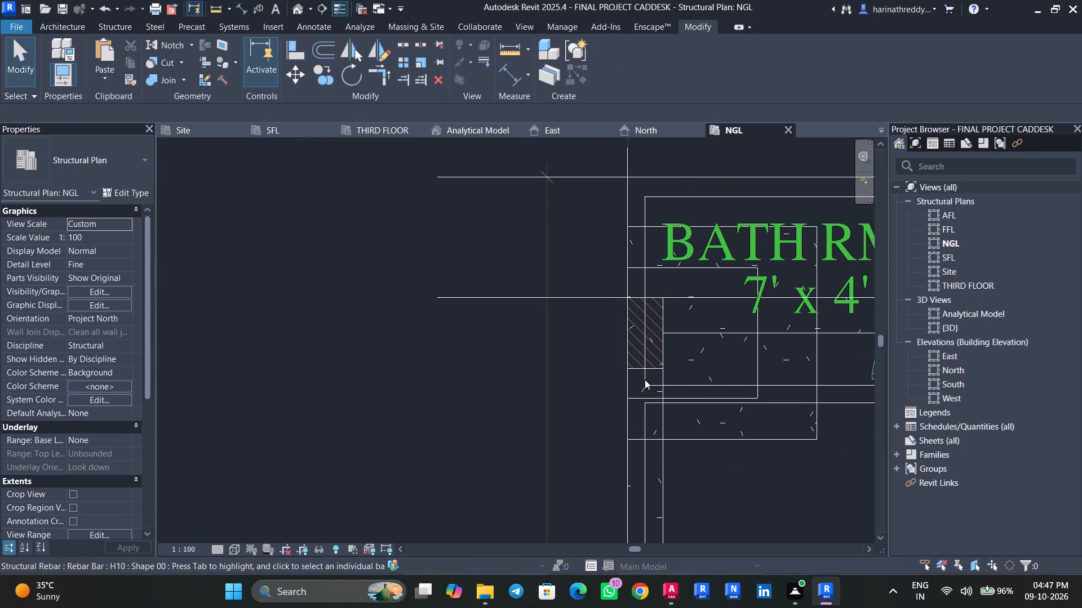
{"action": "scroll", "coordinate": [635, 375], "scroll_direction": "down", "scroll_amount": 4}
{"action": "middle_click_drag", "start_coordinate": [642, 403], "coordinate": [664, 323]}
{"action": "scroll", "coordinate": [656, 303], "scroll_direction": "up", "scroll_amount": 9}
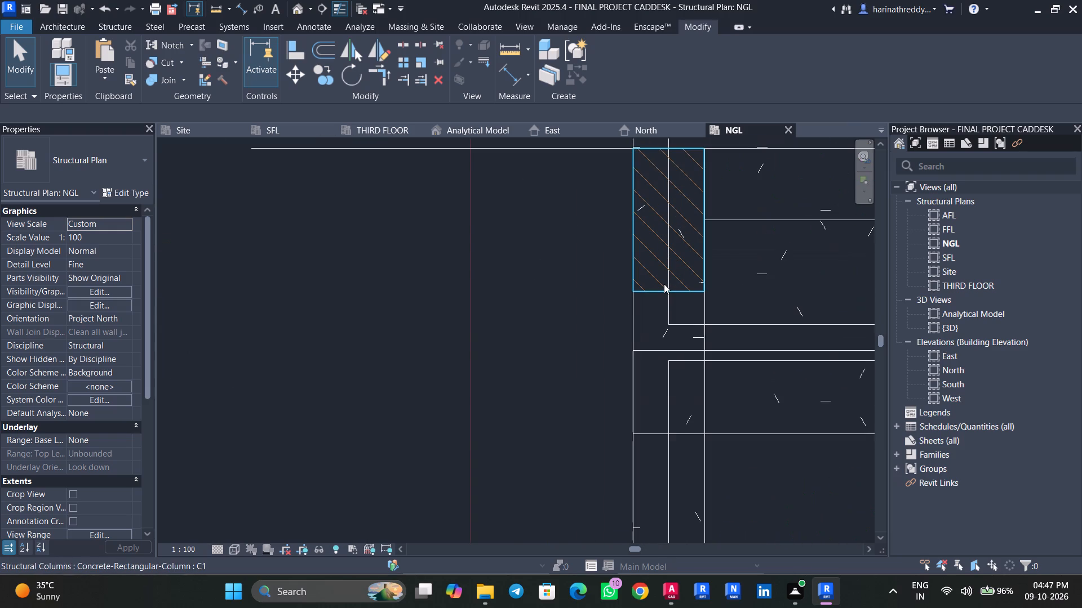
{"action": "key", "text": "Tab"}
{"action": "key", "text": "Tab"}
{"action": "left_click", "coordinate": [664, 284]}
{"action": "key", "text": "Escape"}
{"action": "key", "text": "Escape"}
{"action": "key", "text": "Escape"}
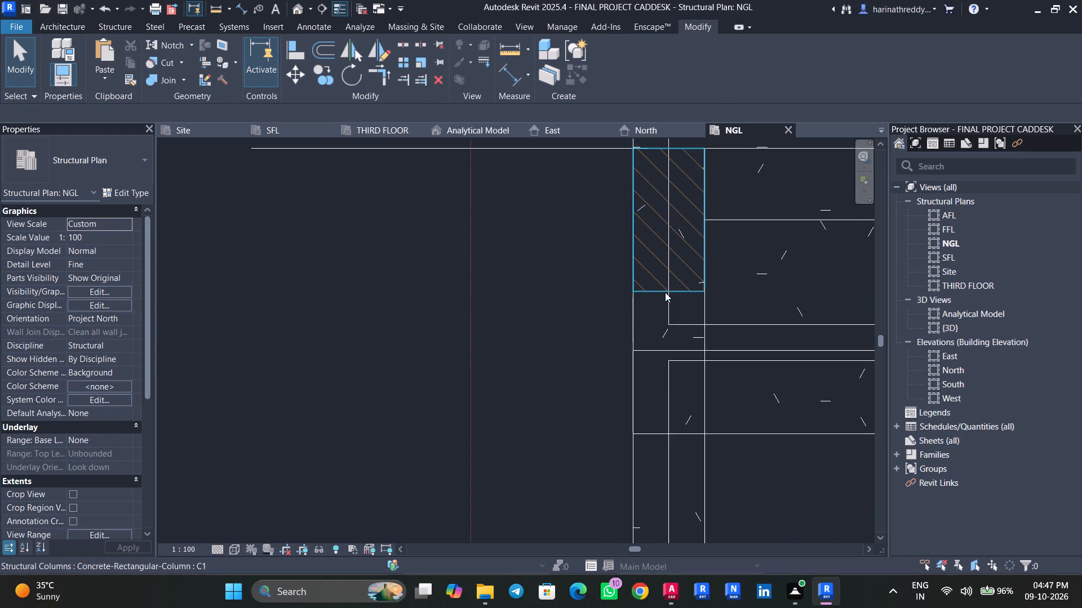
{"action": "scroll", "coordinate": [675, 334], "scroll_direction": "down", "scroll_amount": 10}
{"action": "scroll", "coordinate": [673, 335], "scroll_direction": "up", "scroll_amount": 1}
{"action": "scroll", "coordinate": [673, 335], "scroll_direction": "down", "scroll_amount": 1}
{"action": "middle_click_drag", "start_coordinate": [719, 404], "coordinate": [595, 215]}
{"action": "middle_click_drag", "start_coordinate": [708, 354], "coordinate": [509, 213]}
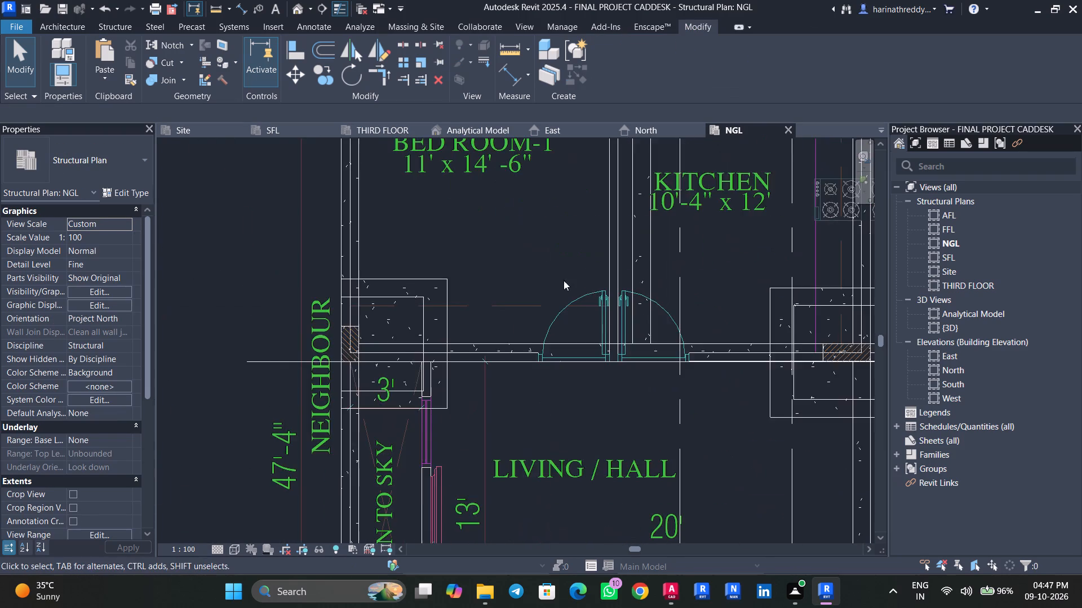
Save the project with the aligned ST-10 drawing.
{"action": "scroll", "coordinate": [584, 291], "scroll_direction": "down", "scroll_amount": 9}
{"action": "key", "text": "ctrl+s"}
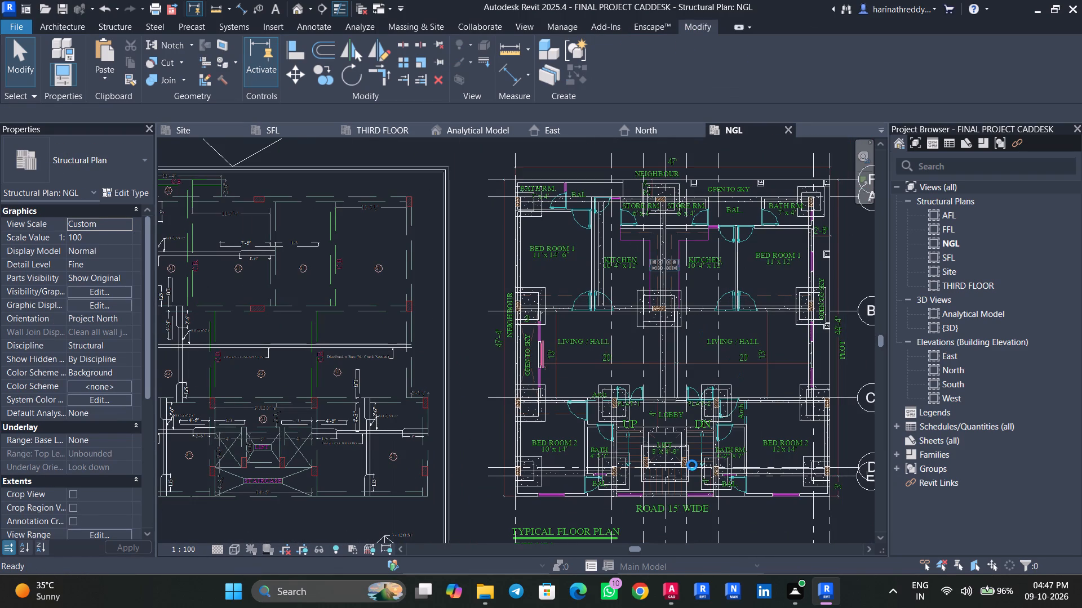
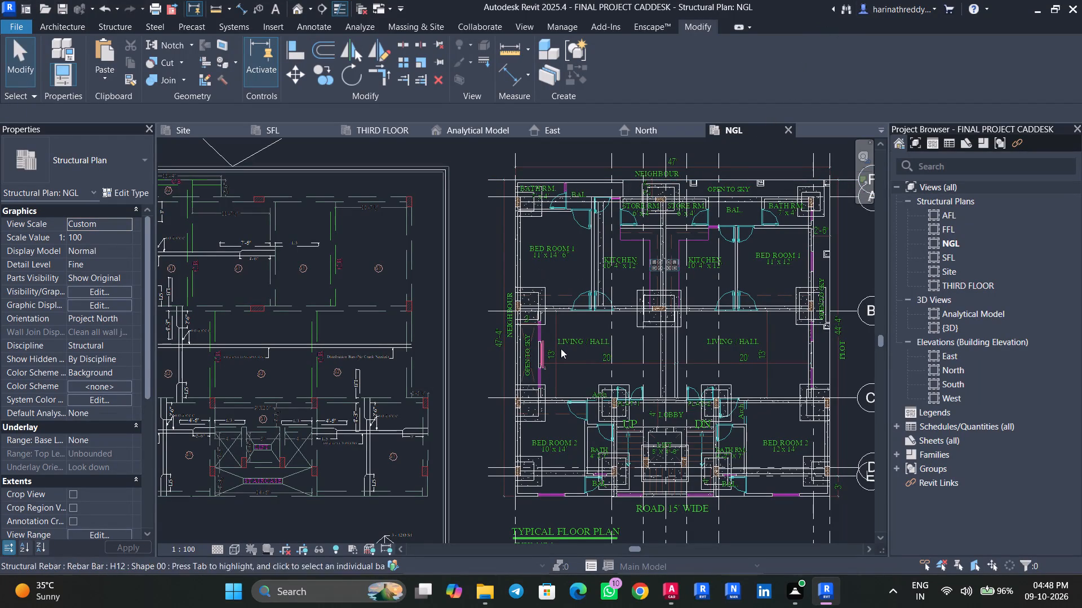
Examine the NGL beams around the stair, lift and 4' x 7' bath against the linked typical floor plan.
{"action": "scroll", "coordinate": [546, 232], "scroll_direction": "up", "scroll_amount": 12}
{"action": "middle_click_drag", "start_coordinate": [525, 210], "coordinate": [420, 187]}
{"action": "scroll", "coordinate": [516, 254], "scroll_direction": "down", "scroll_amount": 7}
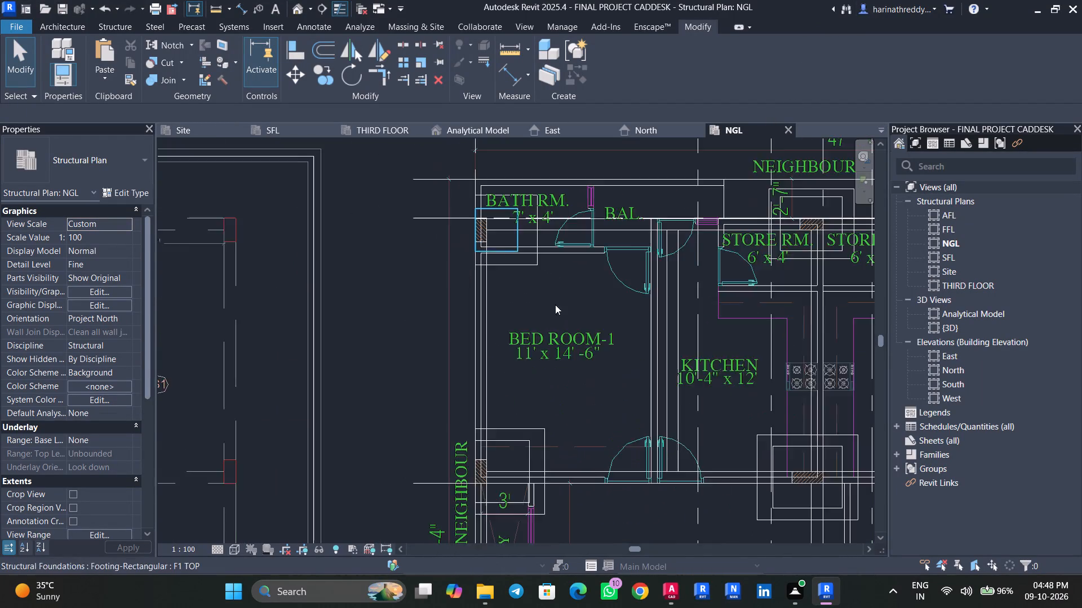
{"action": "middle_click_drag", "start_coordinate": [613, 365], "coordinate": [518, 142]}
{"action": "middle_click_drag", "start_coordinate": [663, 374], "coordinate": [498, 191]}
{"action": "scroll", "coordinate": [626, 406], "scroll_direction": "up", "scroll_amount": 1}
{"action": "middle_click_drag", "start_coordinate": [618, 392], "coordinate": [553, 221]}
{"action": "scroll", "coordinate": [449, 252], "scroll_direction": "up", "scroll_amount": 2}
{"action": "middle_click_drag", "start_coordinate": [459, 263], "coordinate": [627, 446]}
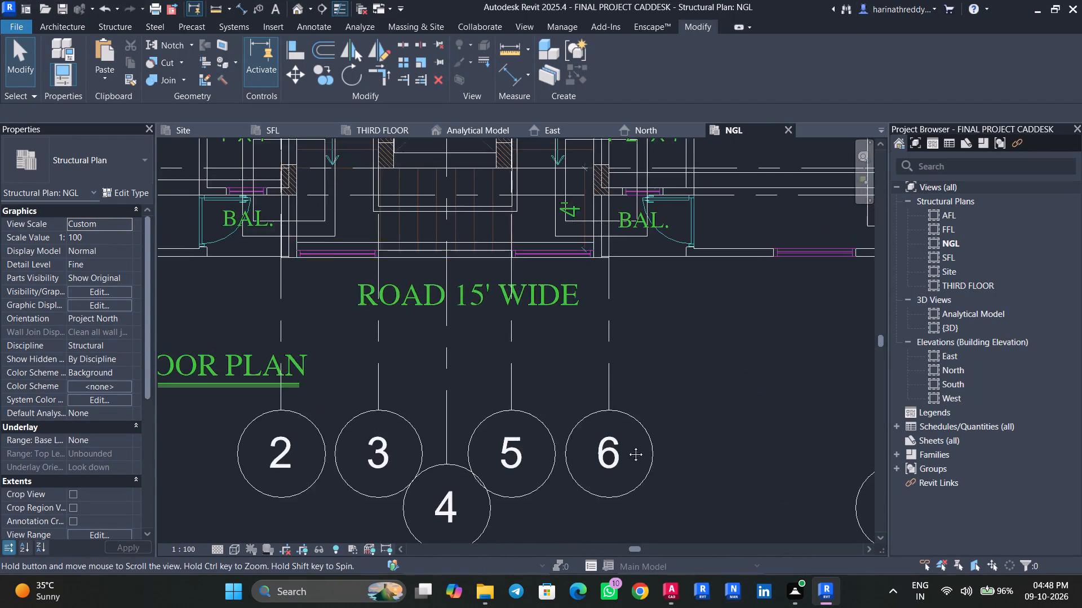
{"action": "middle_click_drag", "start_coordinate": [627, 446], "coordinate": [662, 484]}
{"action": "scroll", "coordinate": [535, 320], "scroll_direction": "up", "scroll_amount": 4}
{"action": "middle_click_drag", "start_coordinate": [535, 320], "coordinate": [566, 369]}
{"action": "scroll", "coordinate": [494, 306], "scroll_direction": "up", "scroll_amount": 4}
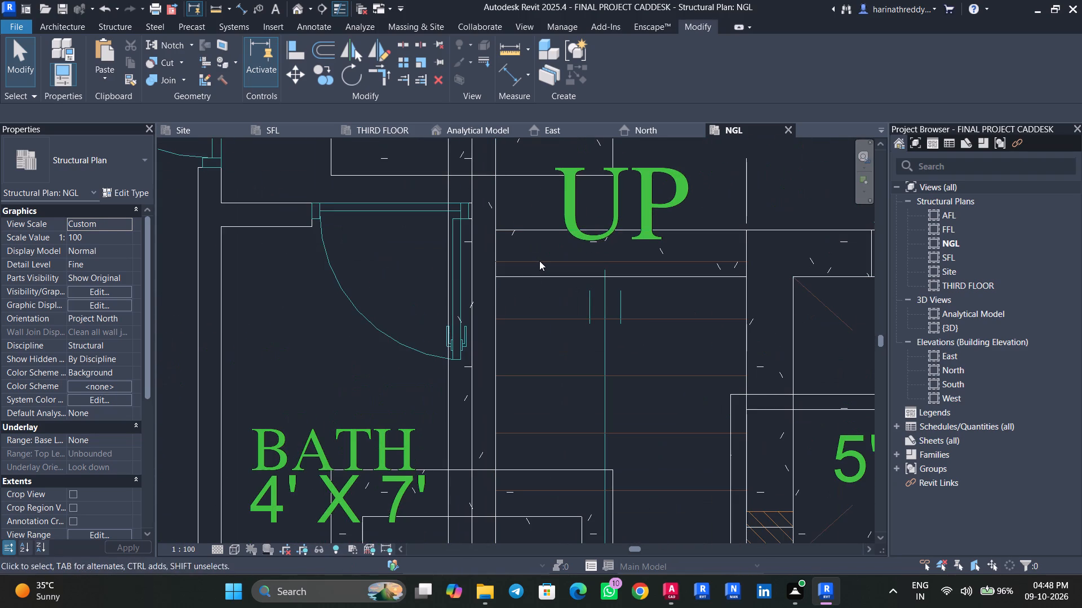
{"action": "left_click", "coordinate": [539, 261]}
{"action": "scroll", "coordinate": [539, 261], "scroll_direction": "down", "scroll_amount": 3}
{"action": "key", "text": "Escape"}
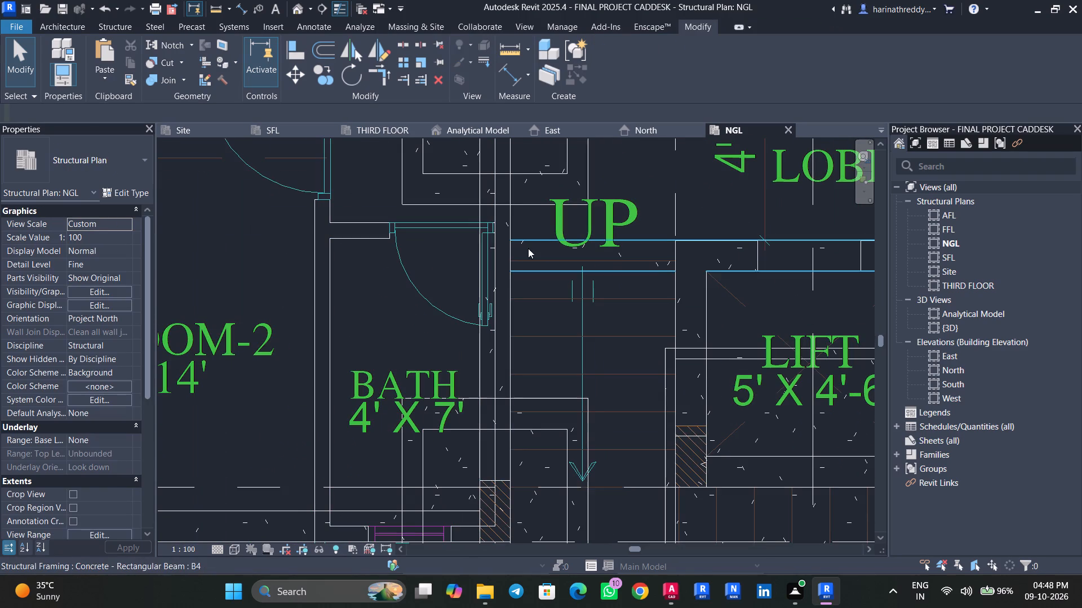
{"action": "left_click", "coordinate": [486, 262]}
{"action": "scroll", "coordinate": [486, 263], "scroll_direction": "up", "scroll_amount": 4}
{"action": "key", "text": "Escape"}
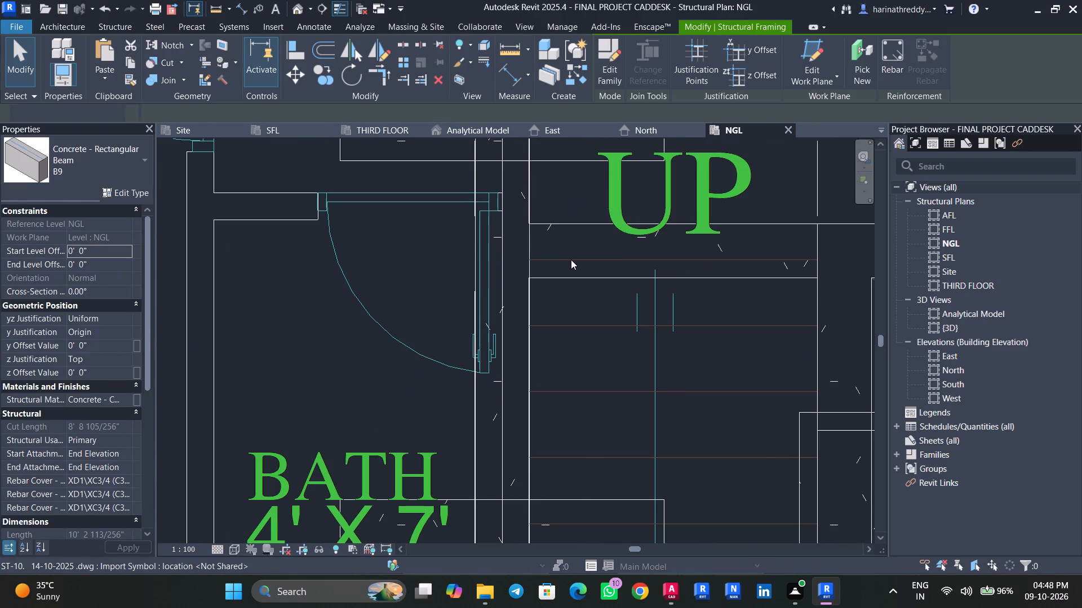
{"action": "left_click", "coordinate": [578, 267]}
{"action": "left_click", "coordinate": [582, 280]}
{"action": "scroll", "coordinate": [582, 280], "scroll_direction": "down", "scroll_amount": 3}
{"action": "key", "text": "Escape"}
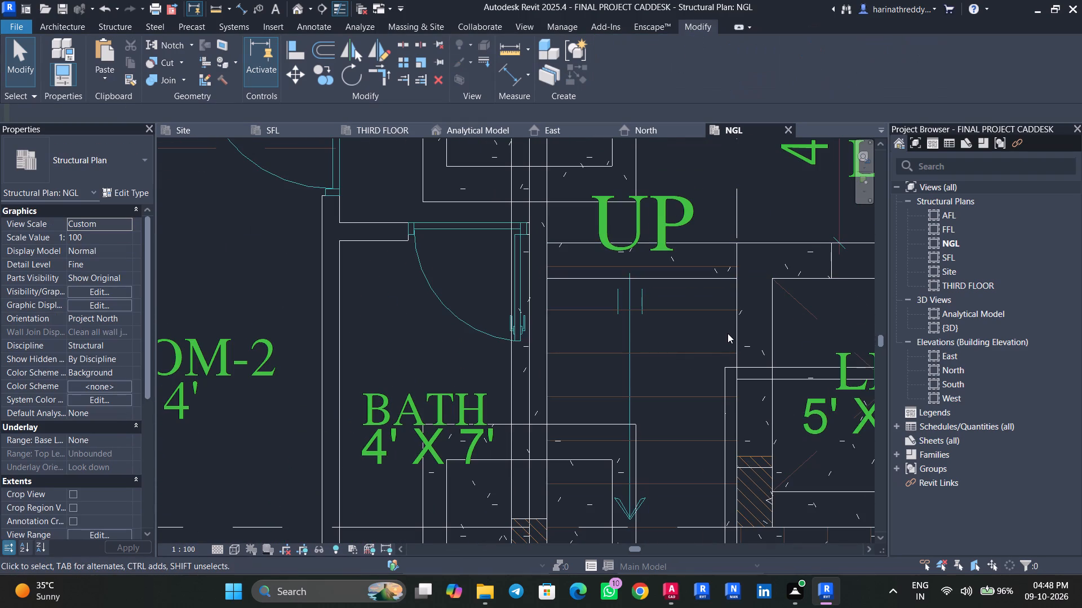
{"action": "left_click", "coordinate": [727, 333]}
{"action": "middle_click_drag", "start_coordinate": [705, 303], "coordinate": [696, 298]}
{"action": "scroll", "coordinate": [684, 296], "scroll_direction": "down", "scroll_amount": 4}
{"action": "left_click", "coordinate": [681, 294]}
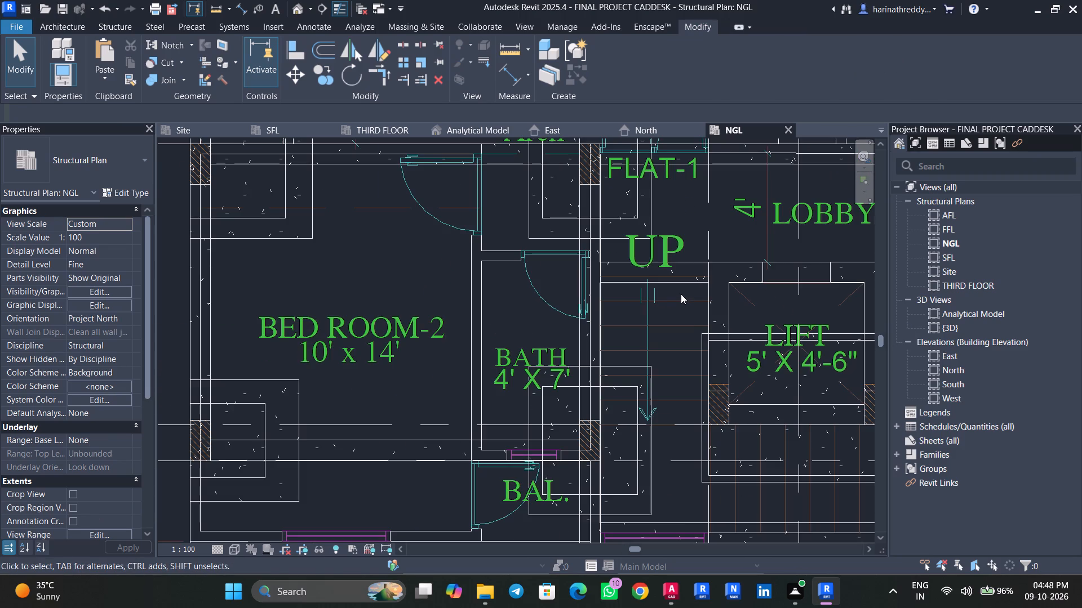
{"action": "scroll", "coordinate": [682, 301], "scroll_direction": "down", "scroll_amount": 3}
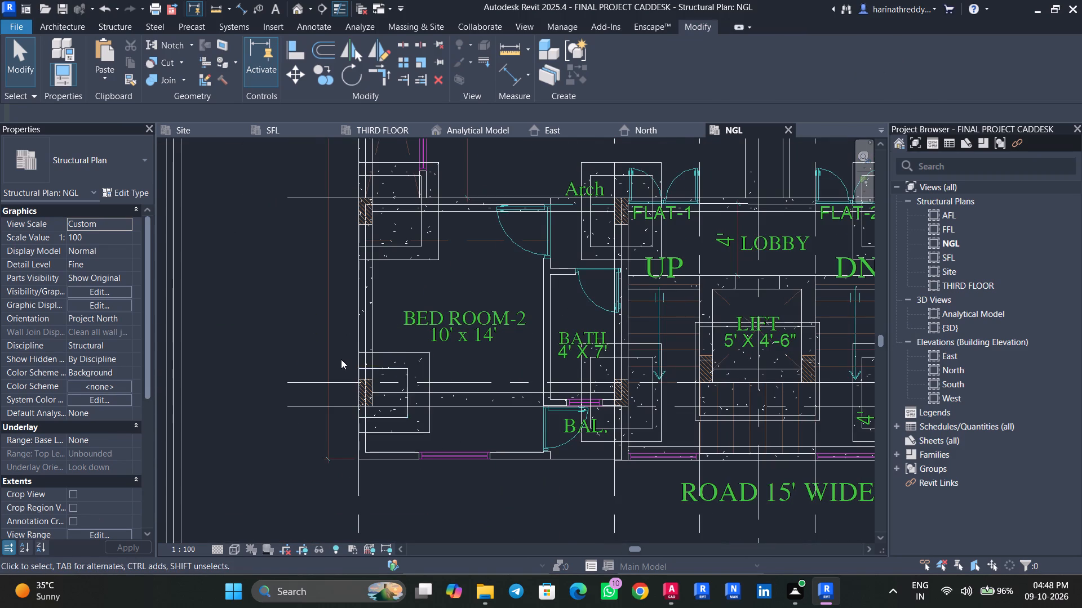
{"action": "scroll", "coordinate": [340, 359], "scroll_direction": "down", "scroll_amount": 9}
{"action": "middle_click_drag", "start_coordinate": [339, 335], "coordinate": [405, 424]}
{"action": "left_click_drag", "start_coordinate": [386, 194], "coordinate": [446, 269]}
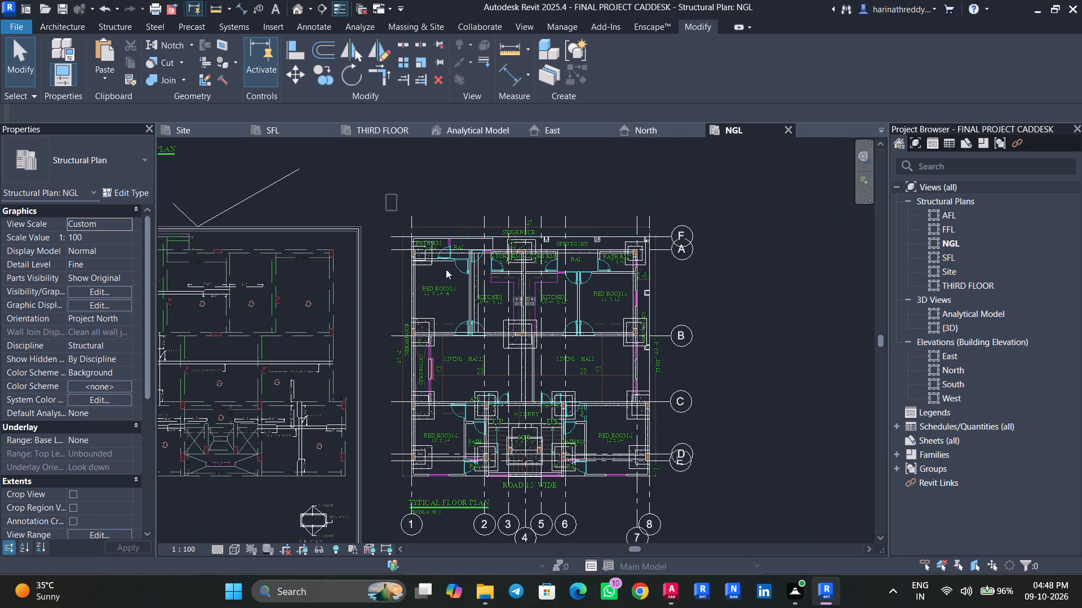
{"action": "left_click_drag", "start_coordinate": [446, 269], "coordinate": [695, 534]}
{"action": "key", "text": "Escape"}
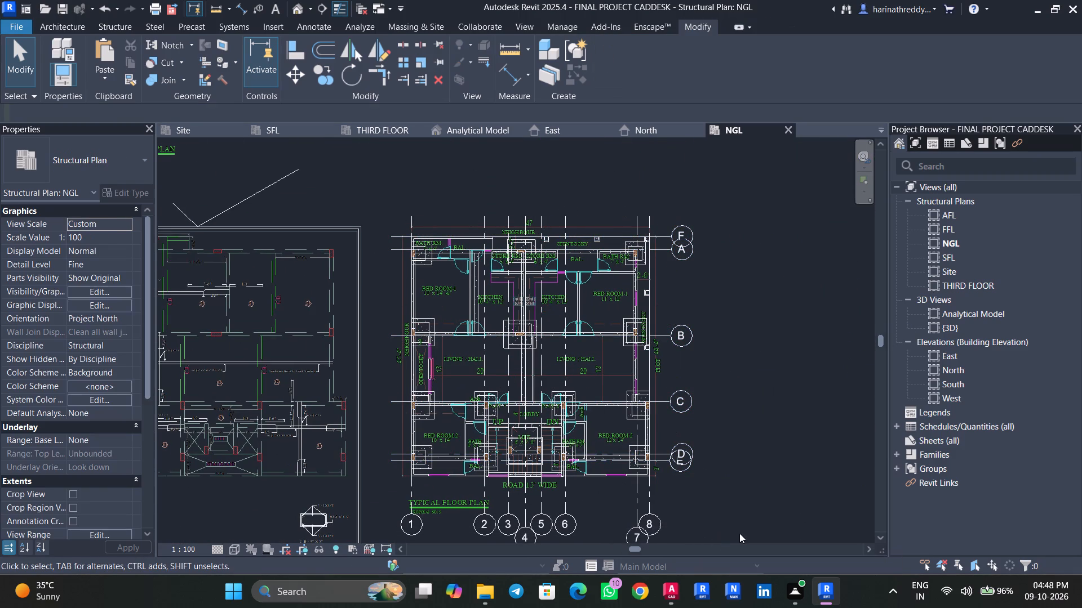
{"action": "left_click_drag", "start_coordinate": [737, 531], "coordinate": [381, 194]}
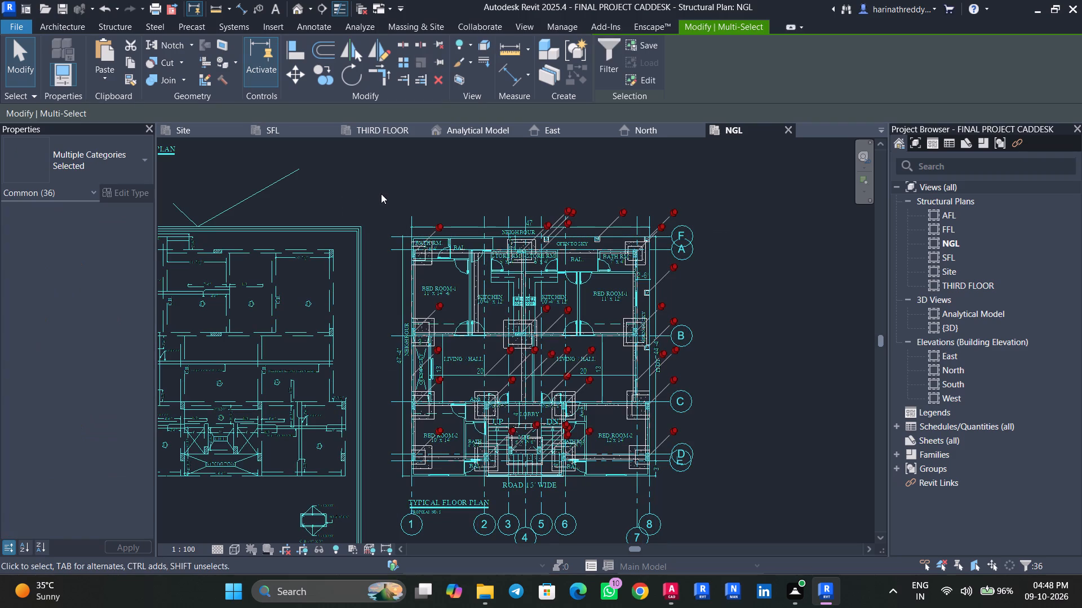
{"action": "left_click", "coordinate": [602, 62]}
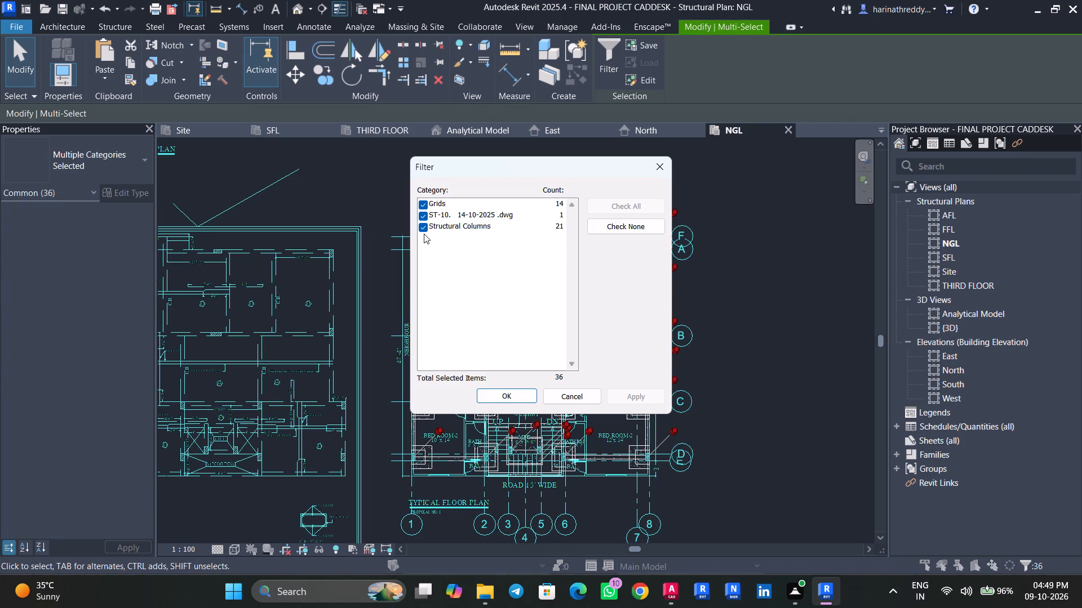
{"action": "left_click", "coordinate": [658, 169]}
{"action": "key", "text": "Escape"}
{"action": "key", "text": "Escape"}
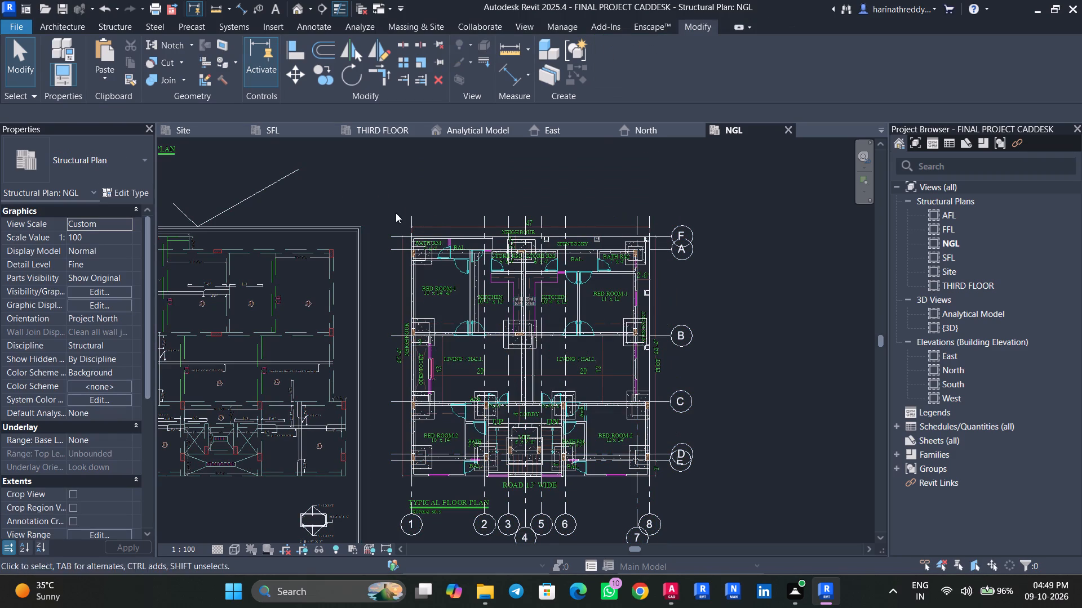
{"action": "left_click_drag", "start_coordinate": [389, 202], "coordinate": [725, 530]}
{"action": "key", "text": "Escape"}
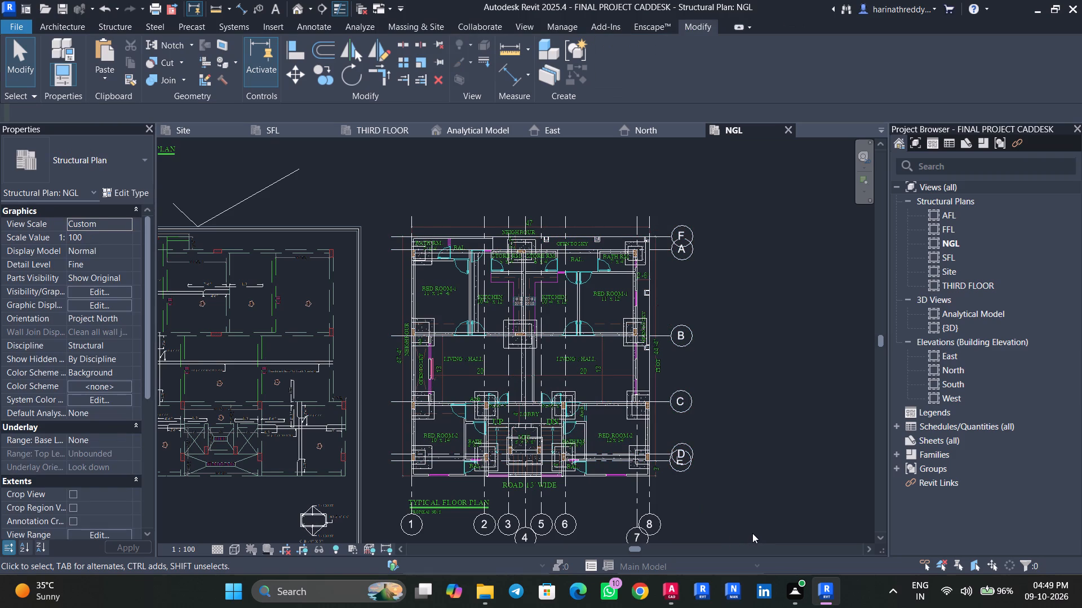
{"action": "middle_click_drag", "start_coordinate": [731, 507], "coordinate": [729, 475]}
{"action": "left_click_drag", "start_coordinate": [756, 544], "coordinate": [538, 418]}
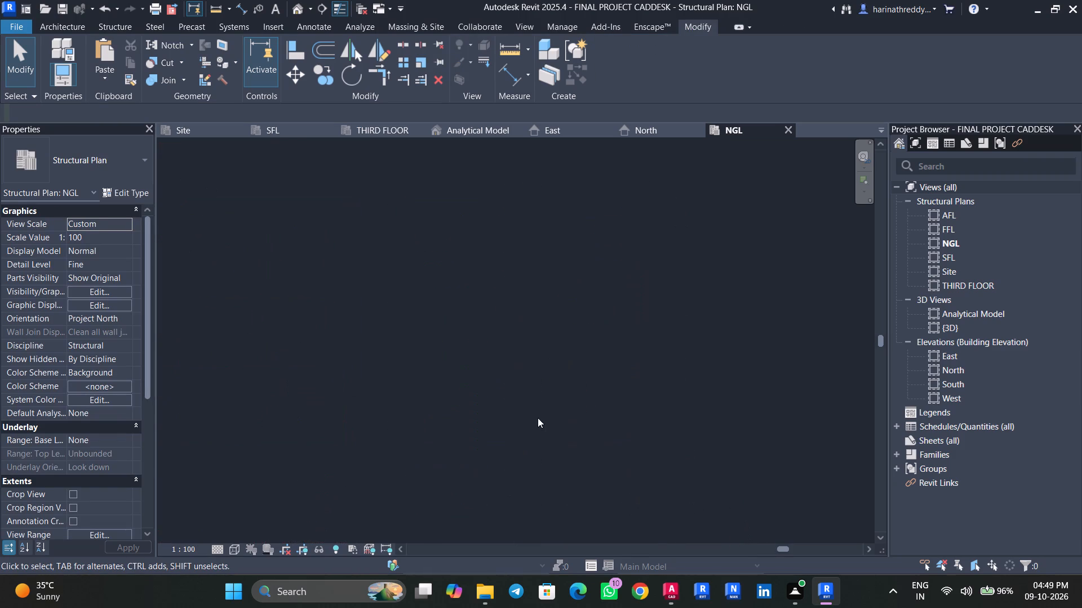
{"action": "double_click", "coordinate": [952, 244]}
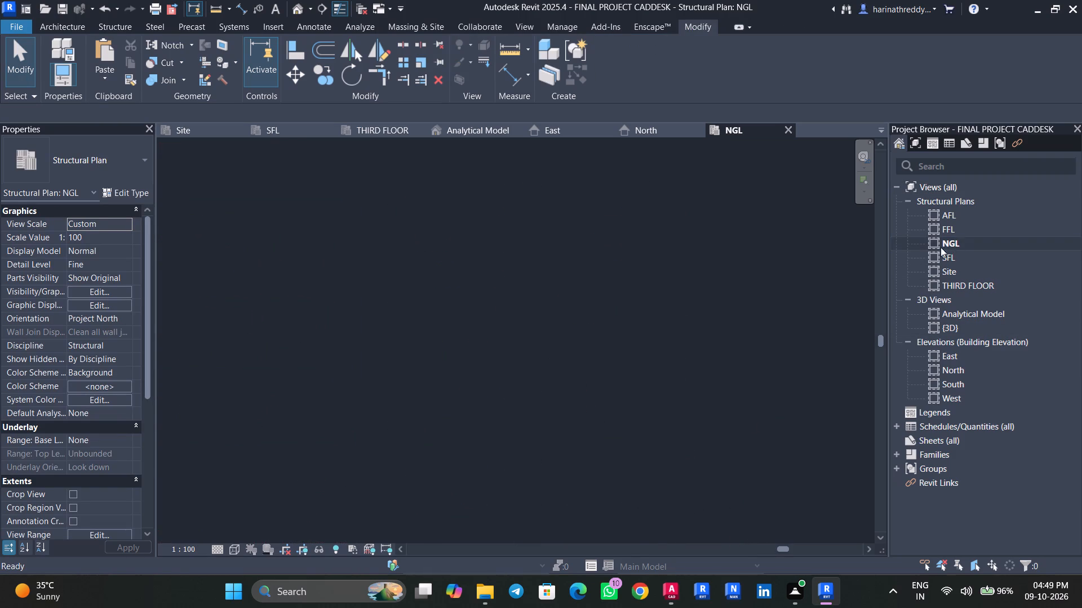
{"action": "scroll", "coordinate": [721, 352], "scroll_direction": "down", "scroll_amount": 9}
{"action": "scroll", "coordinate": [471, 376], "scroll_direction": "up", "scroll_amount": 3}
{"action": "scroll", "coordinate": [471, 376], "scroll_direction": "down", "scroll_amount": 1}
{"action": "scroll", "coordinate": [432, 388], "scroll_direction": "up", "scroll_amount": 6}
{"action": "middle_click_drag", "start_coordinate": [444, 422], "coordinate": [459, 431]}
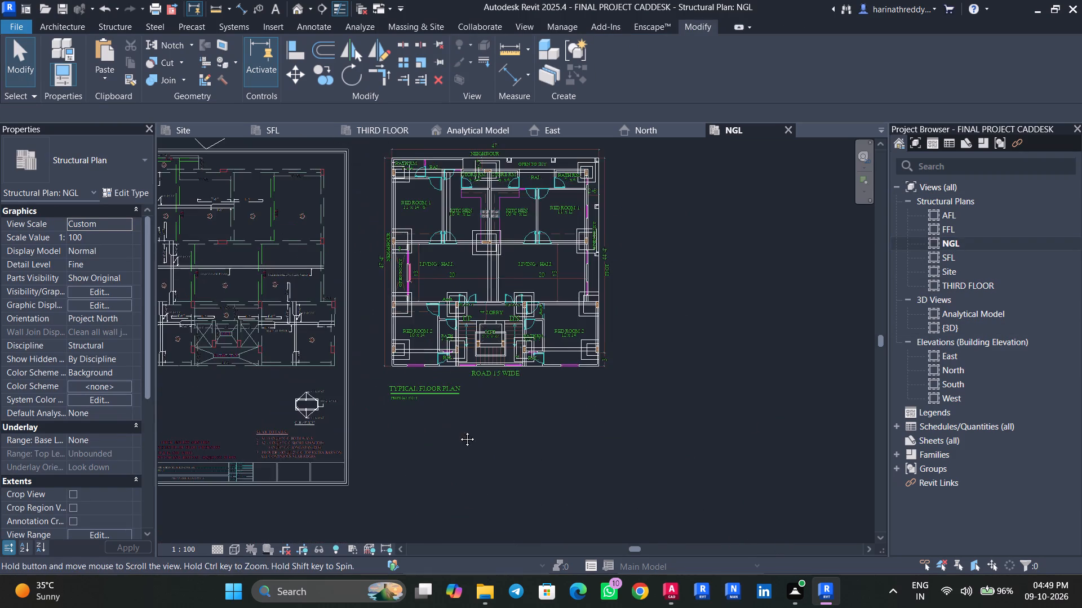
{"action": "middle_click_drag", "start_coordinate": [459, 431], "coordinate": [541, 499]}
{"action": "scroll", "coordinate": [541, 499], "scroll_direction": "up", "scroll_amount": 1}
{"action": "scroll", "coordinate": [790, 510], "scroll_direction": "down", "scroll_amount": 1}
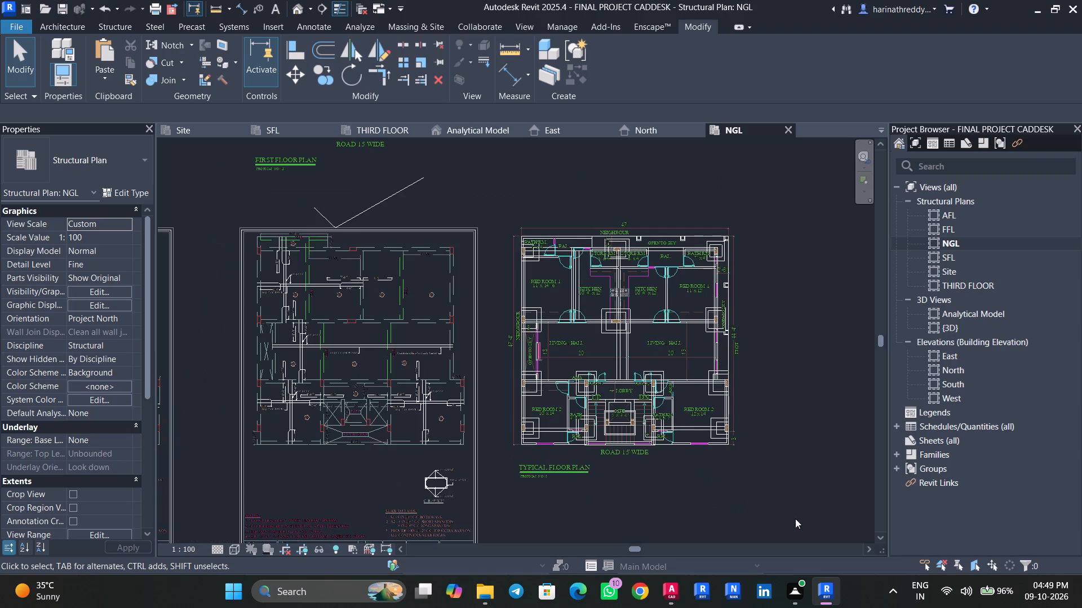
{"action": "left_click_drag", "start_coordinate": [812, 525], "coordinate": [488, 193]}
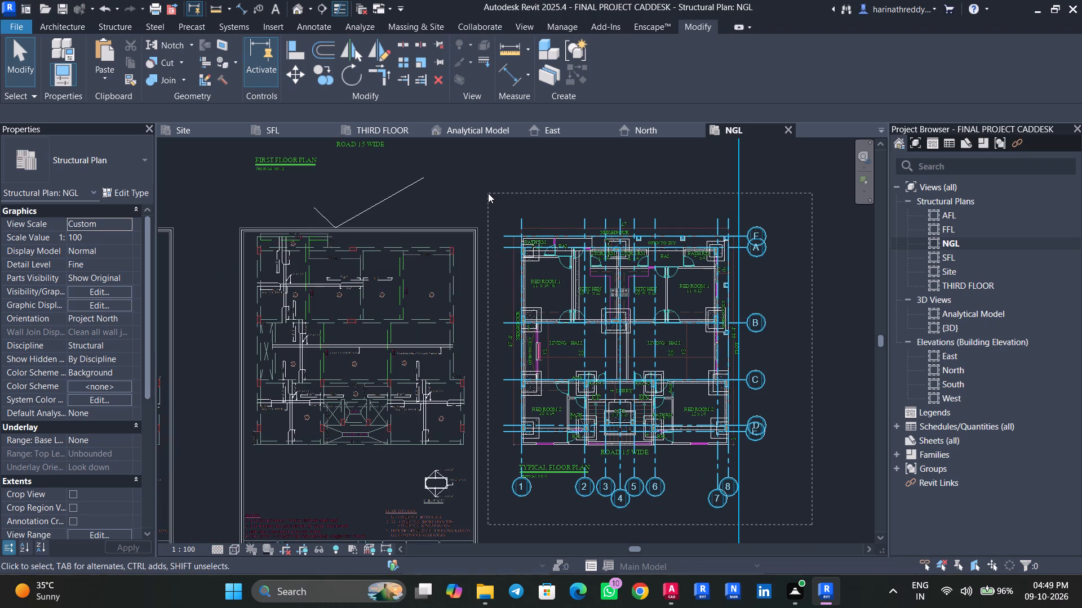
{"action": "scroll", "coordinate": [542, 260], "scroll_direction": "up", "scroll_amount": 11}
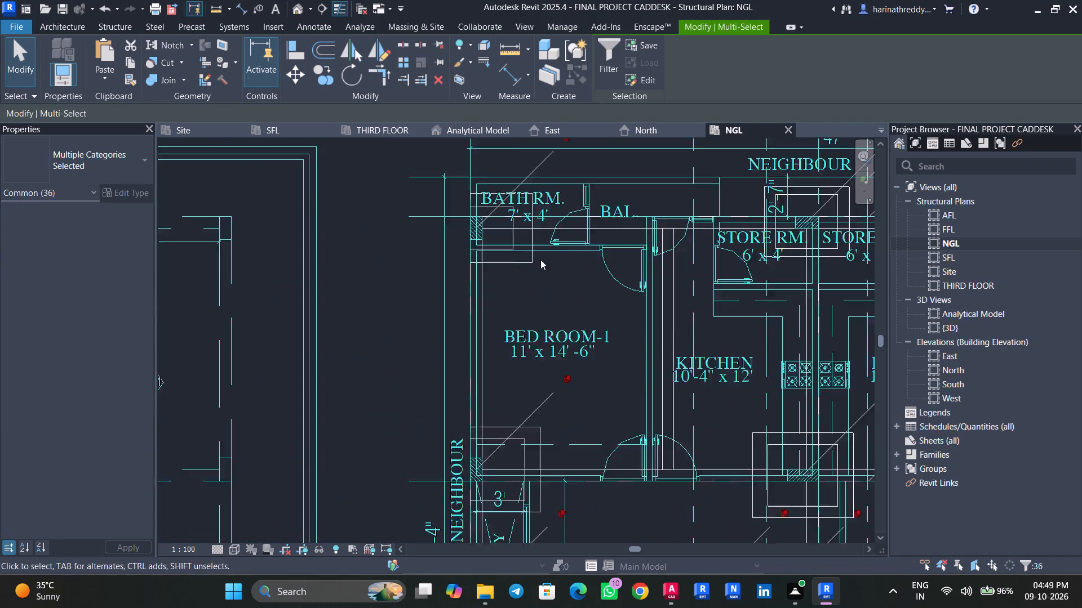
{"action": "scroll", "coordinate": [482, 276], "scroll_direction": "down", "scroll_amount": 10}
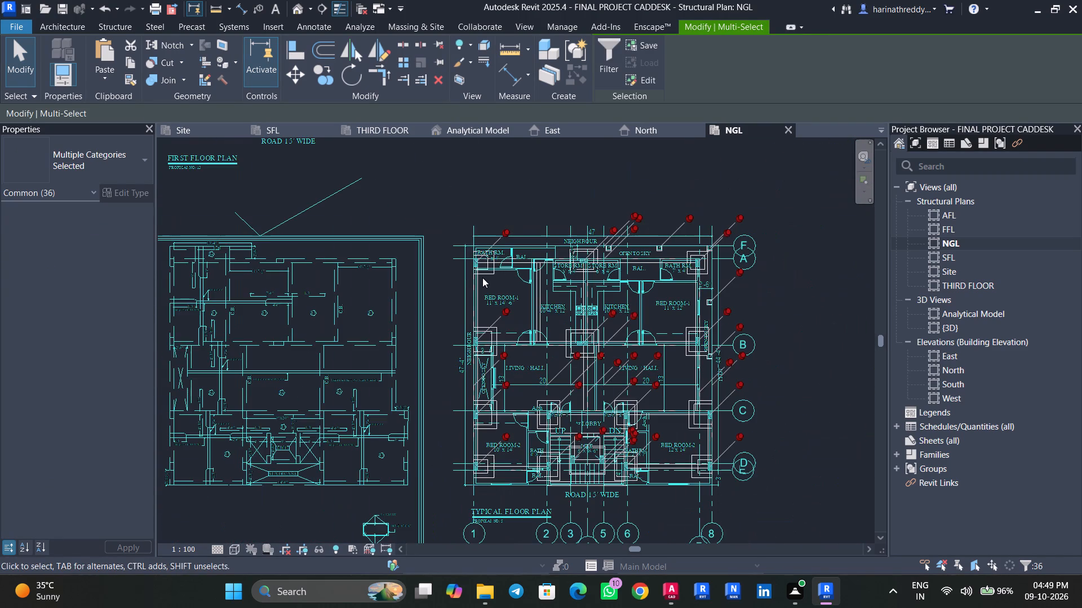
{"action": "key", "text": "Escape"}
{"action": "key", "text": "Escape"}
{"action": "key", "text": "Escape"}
In the AFL plan, temporarily hide the dimensions, grids, structural columns, foundations and rebar around the typical floor plan, leaving the ST-10 drawing shown.
{"action": "double_click", "coordinate": [952, 212]}
{"action": "scroll", "coordinate": [655, 341], "scroll_direction": "down", "scroll_amount": 2}
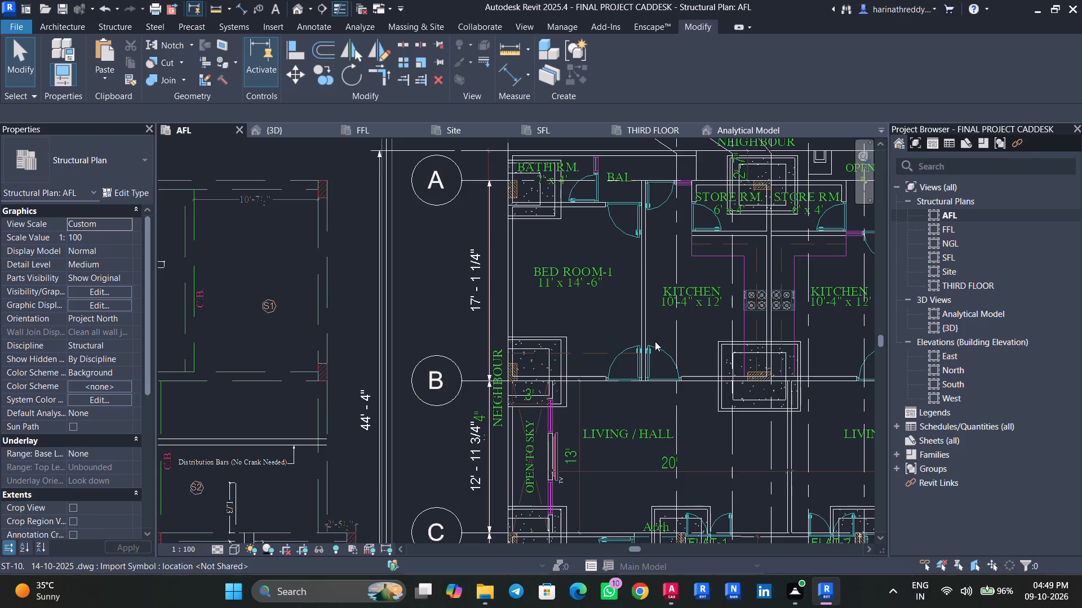
{"action": "scroll", "coordinate": [655, 341], "scroll_direction": "down", "scroll_amount": 8}
{"action": "left_click_drag", "start_coordinate": [806, 487], "coordinate": [769, 442]}
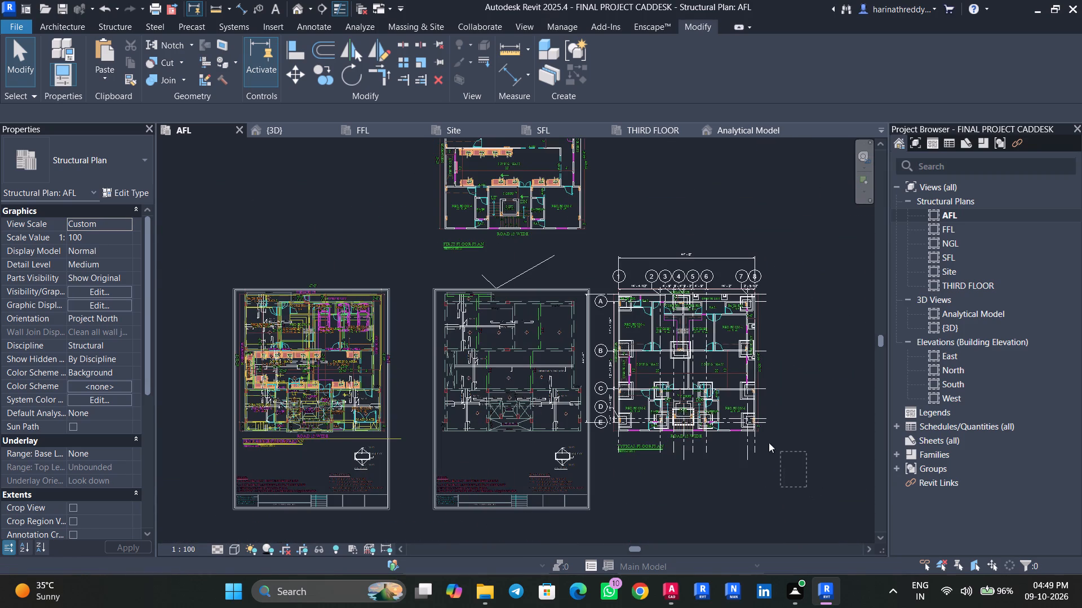
{"action": "left_click_drag", "start_coordinate": [769, 442], "coordinate": [593, 240]}
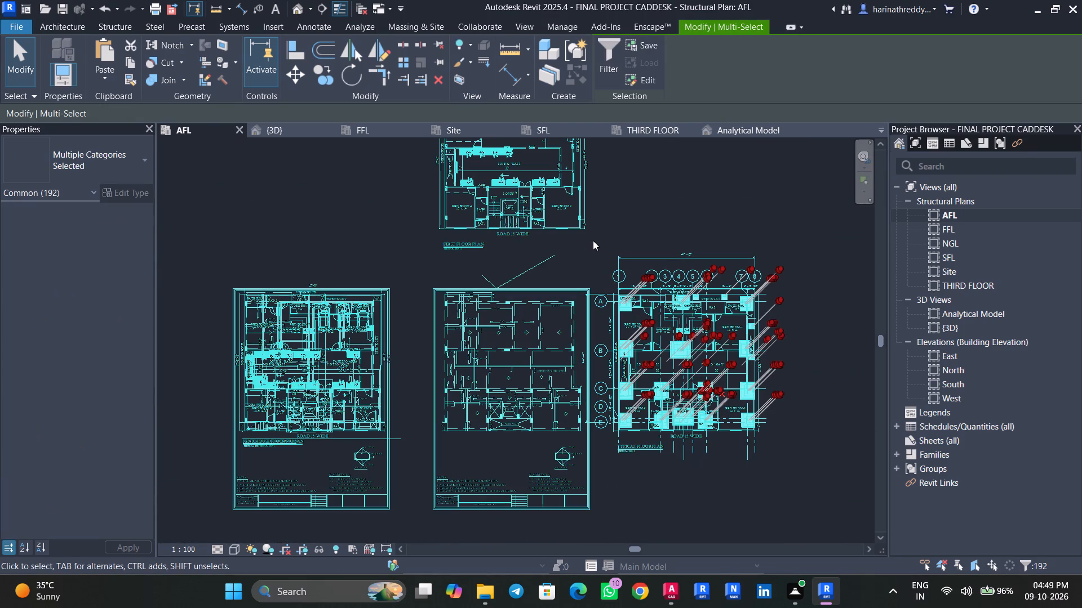
{"action": "left_click", "coordinate": [610, 61]}
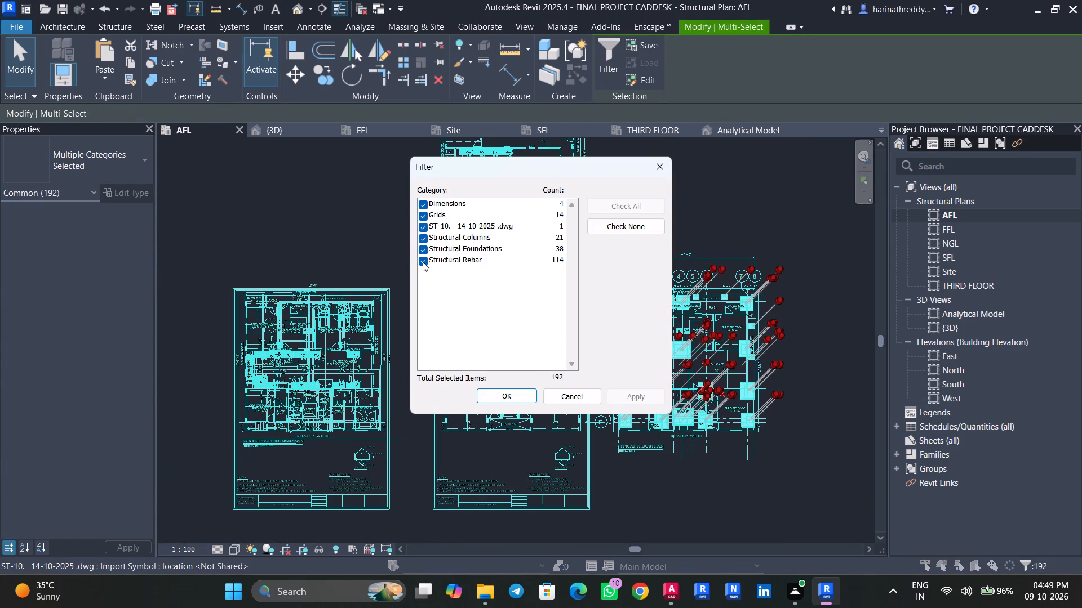
{"action": "left_click", "coordinate": [423, 262]}
{"action": "left_click", "coordinate": [424, 249]}
{"action": "left_click", "coordinate": [423, 239]}
{"action": "left_click", "coordinate": [422, 217]}
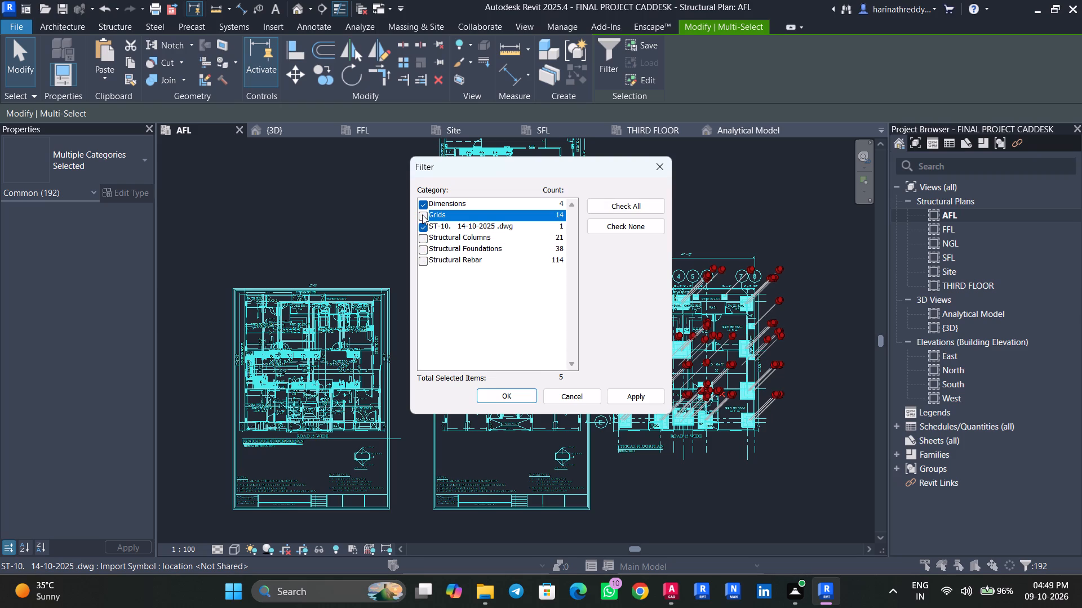
{"action": "left_click", "coordinate": [422, 204]}
{"action": "left_click", "coordinate": [422, 230]}
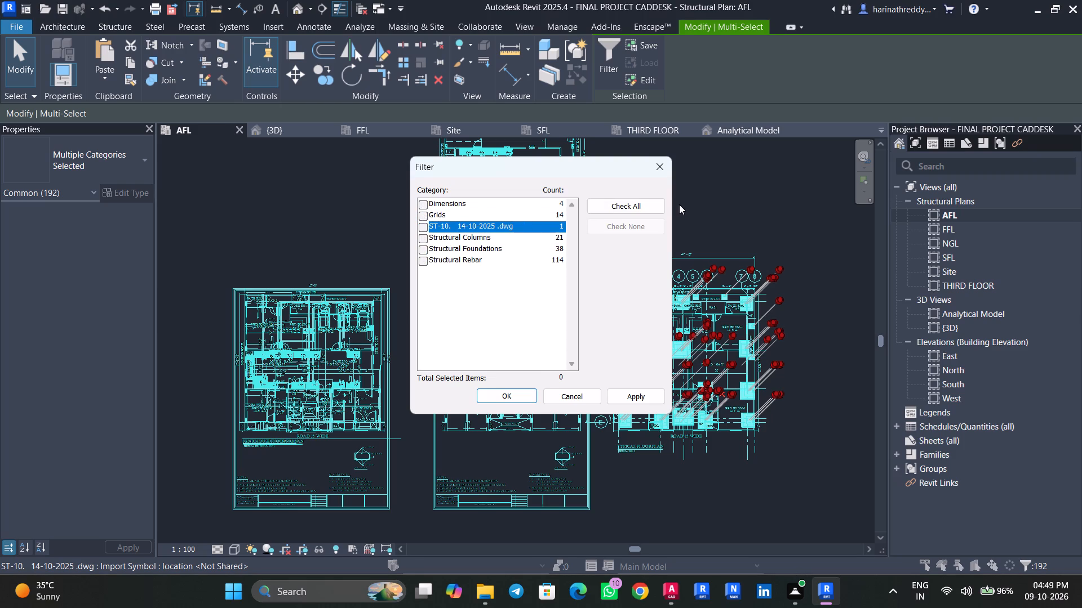
{"action": "left_click", "coordinate": [632, 204]}
{"action": "left_click", "coordinate": [423, 226]}
{"action": "left_click", "coordinate": [659, 401]}
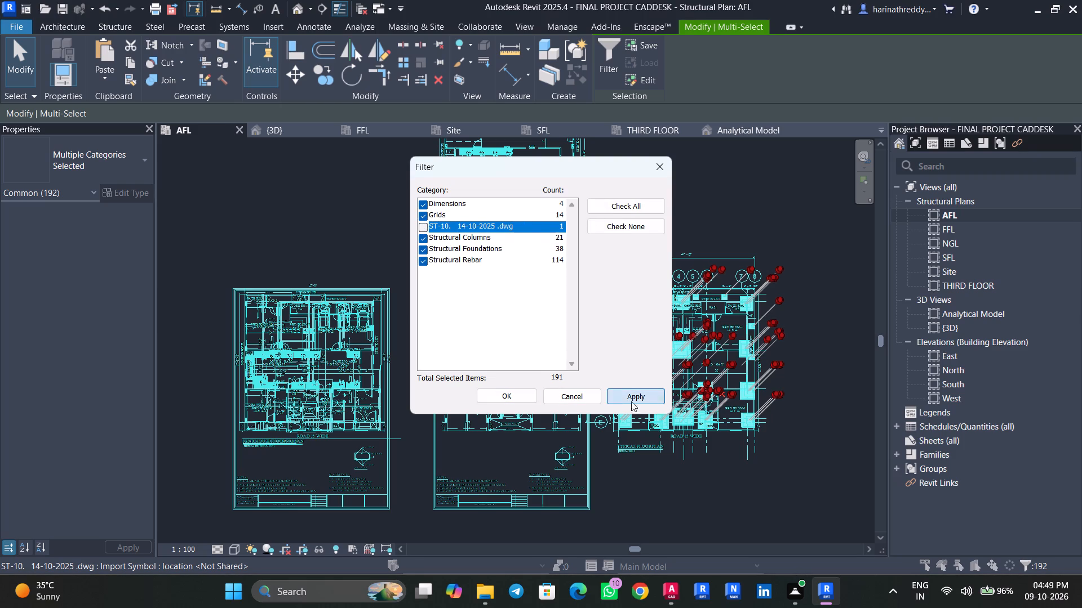
{"action": "left_click", "coordinate": [491, 399]}
{"action": "type", "text": "hh"}
{"action": "scroll", "coordinate": [691, 416], "scroll_direction": "up", "scroll_amount": 10}
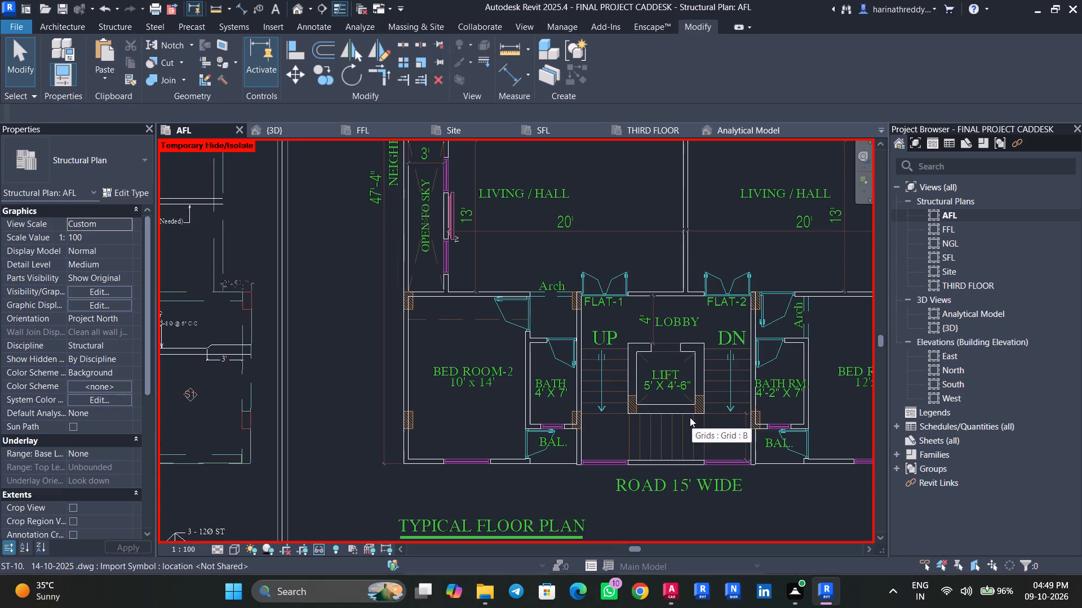
In the NGL plan, temporarily hide the grids and structural columns around the typical floor plan, leaving the ST-10 drawing shown.
{"action": "double_click", "coordinate": [944, 250]}
{"action": "double_click", "coordinate": [947, 240]}
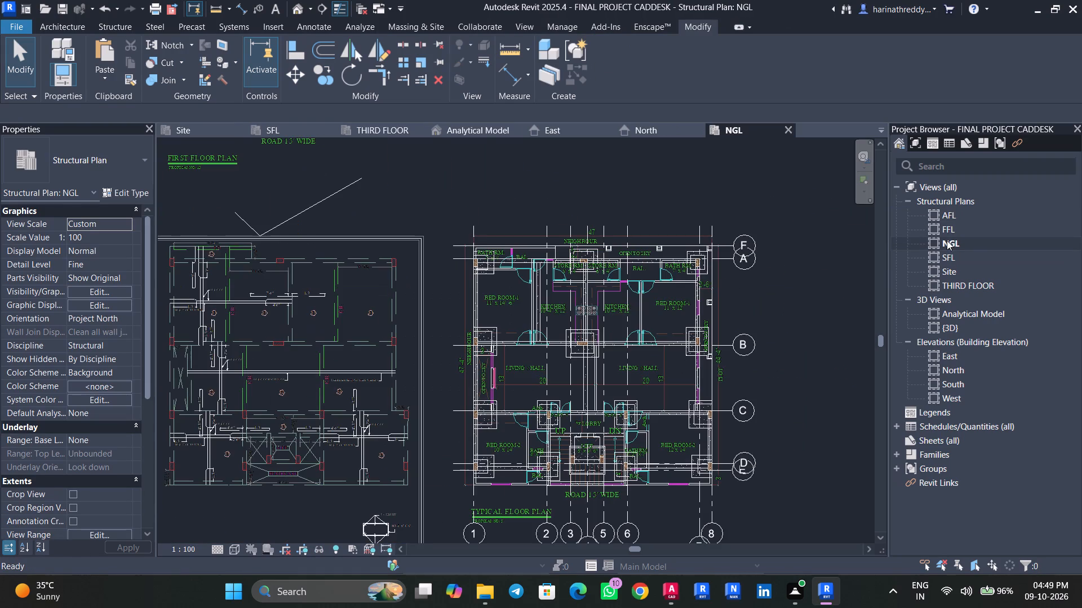
{"action": "scroll", "coordinate": [622, 476], "scroll_direction": "up", "scroll_amount": 11}
{"action": "middle_click_drag", "start_coordinate": [574, 458], "coordinate": [542, 425]}
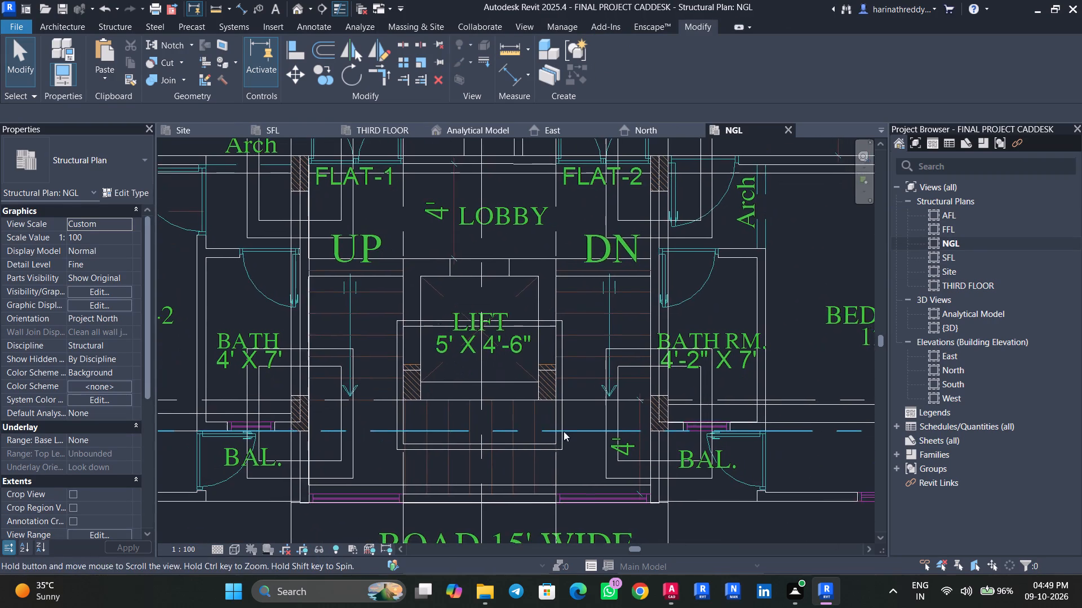
{"action": "scroll", "coordinate": [646, 419], "scroll_direction": "down", "scroll_amount": 11}
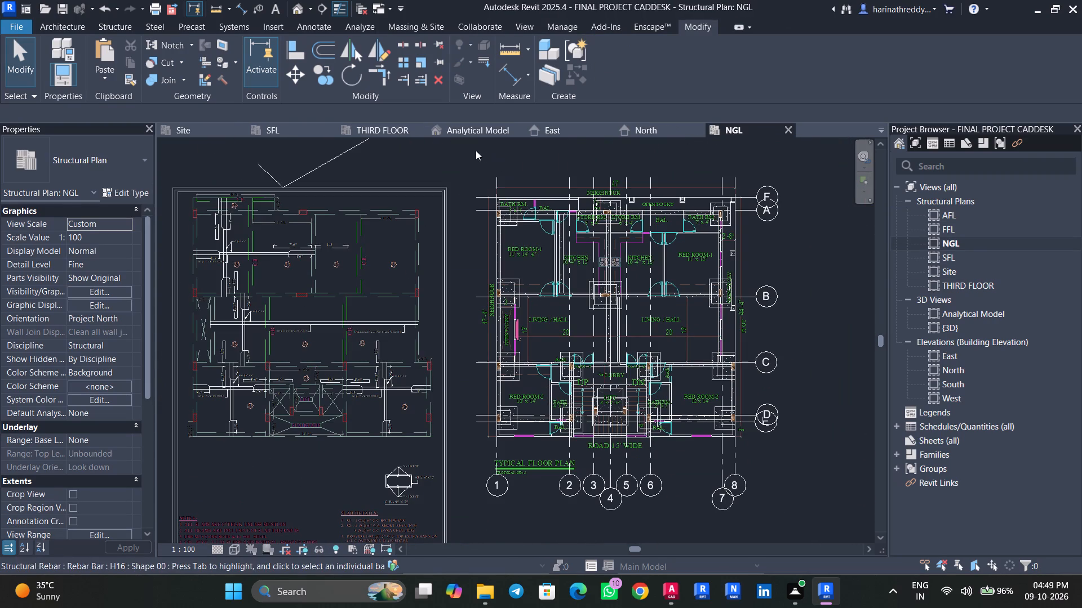
{"action": "left_click_drag", "start_coordinate": [476, 150], "coordinate": [789, 504]}
{"action": "key", "text": "Escape"}
{"action": "left_click_drag", "start_coordinate": [824, 515], "coordinate": [478, 256]}
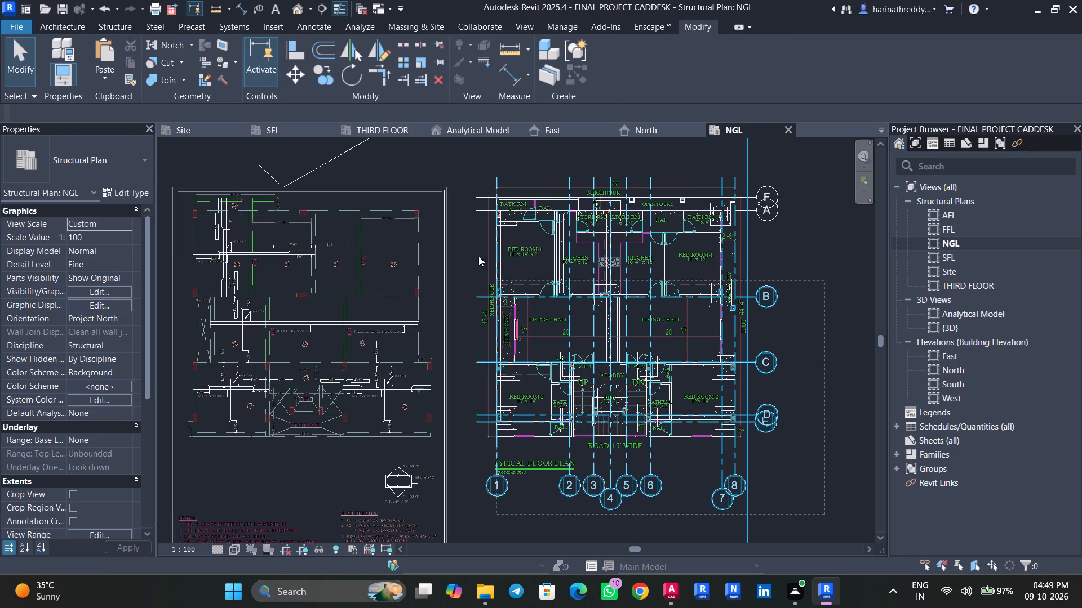
{"action": "left_click_drag", "start_coordinate": [478, 256], "coordinate": [468, 190]}
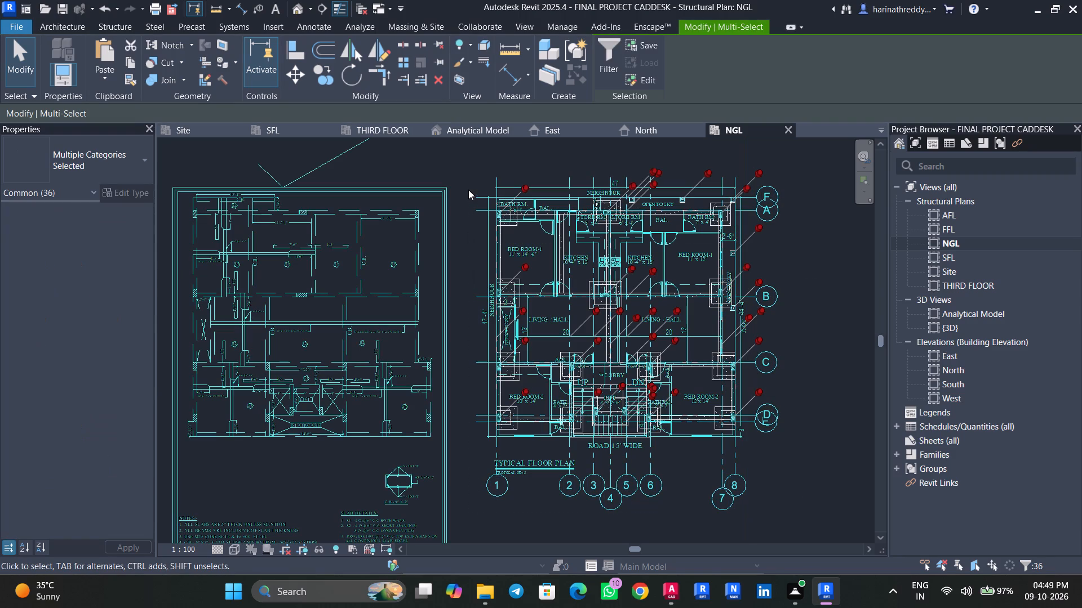
{"action": "left_click", "coordinate": [605, 59]}
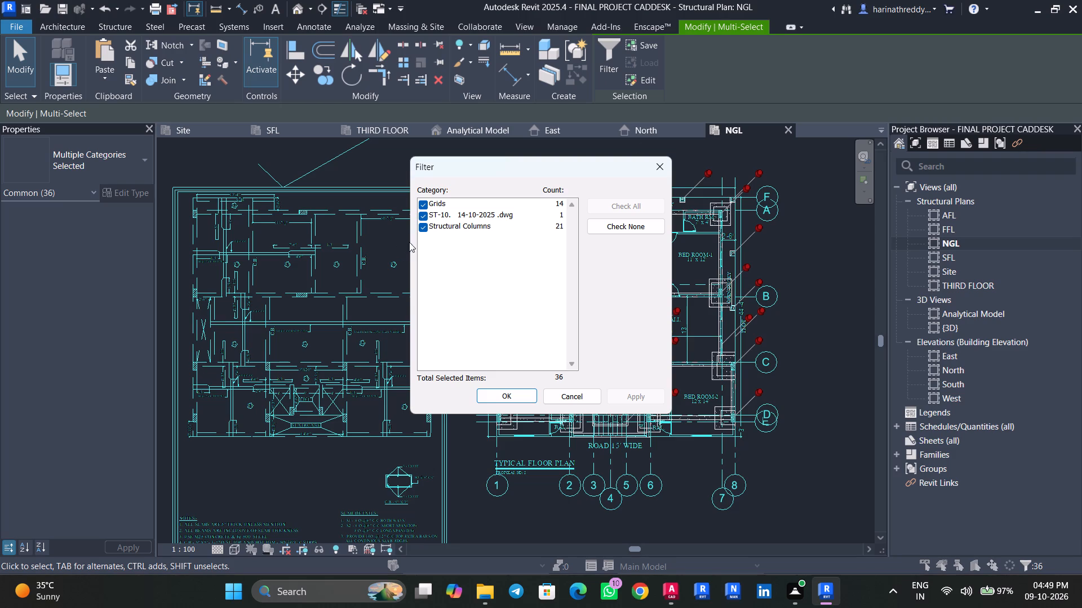
{"action": "left_click", "coordinate": [422, 217]}
{"action": "left_click", "coordinate": [631, 394]}
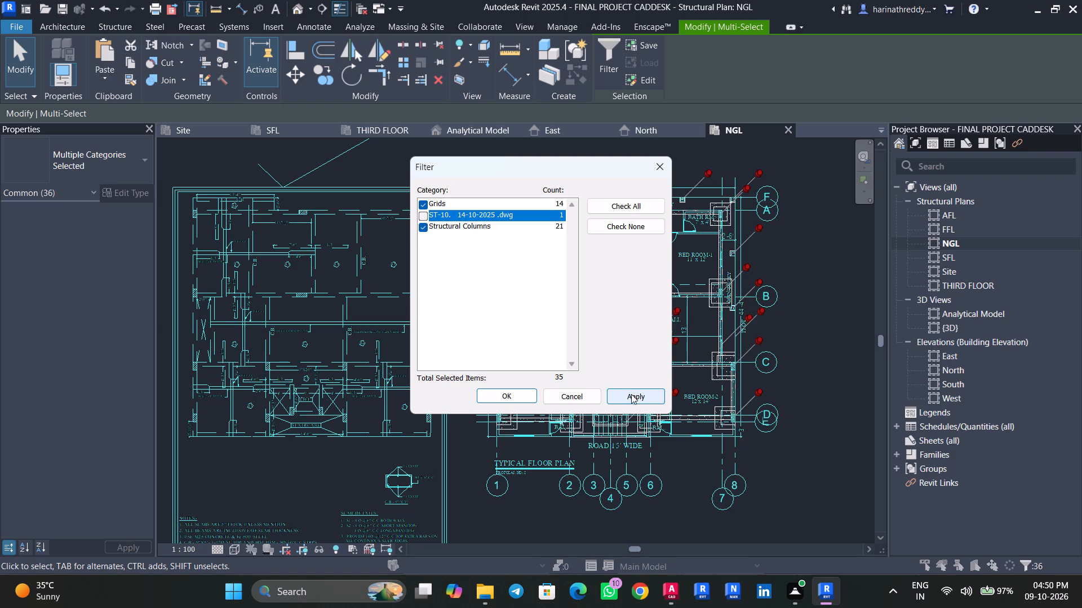
{"action": "left_click", "coordinate": [533, 396]}
{"action": "type", "text": "hh"}
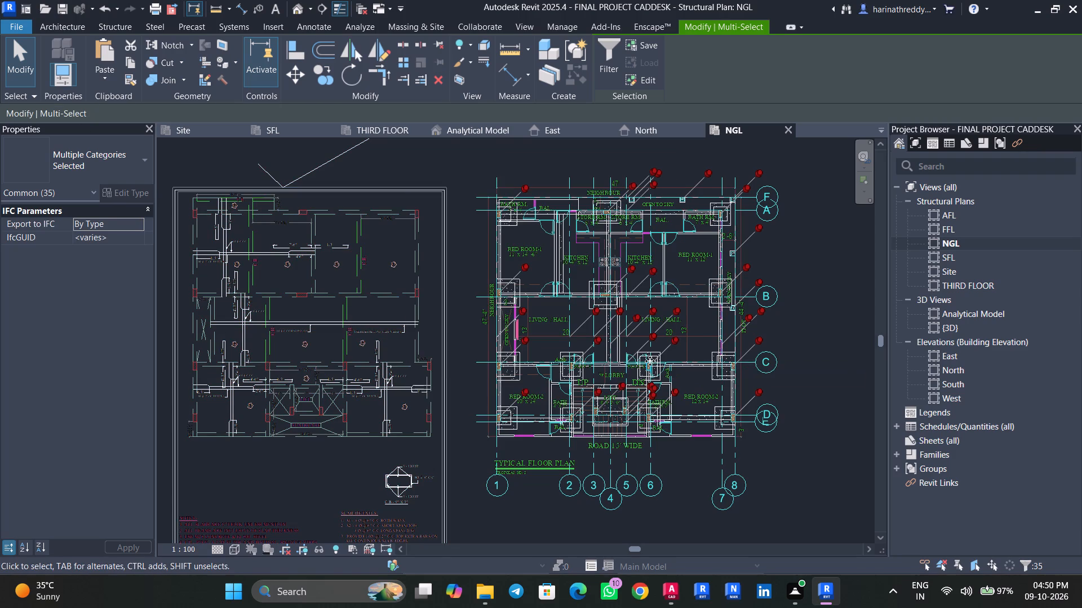
Start a Cast-In-Place Monolithic Stair at NGL with a sketched run, its boundary picked from existing lines.
{"action": "scroll", "coordinate": [623, 442], "scroll_direction": "up", "scroll_amount": 15}
{"action": "scroll", "coordinate": [570, 385], "scroll_direction": "up", "scroll_amount": 1}
{"action": "middle_click_drag", "start_coordinate": [570, 385], "coordinate": [571, 386]}
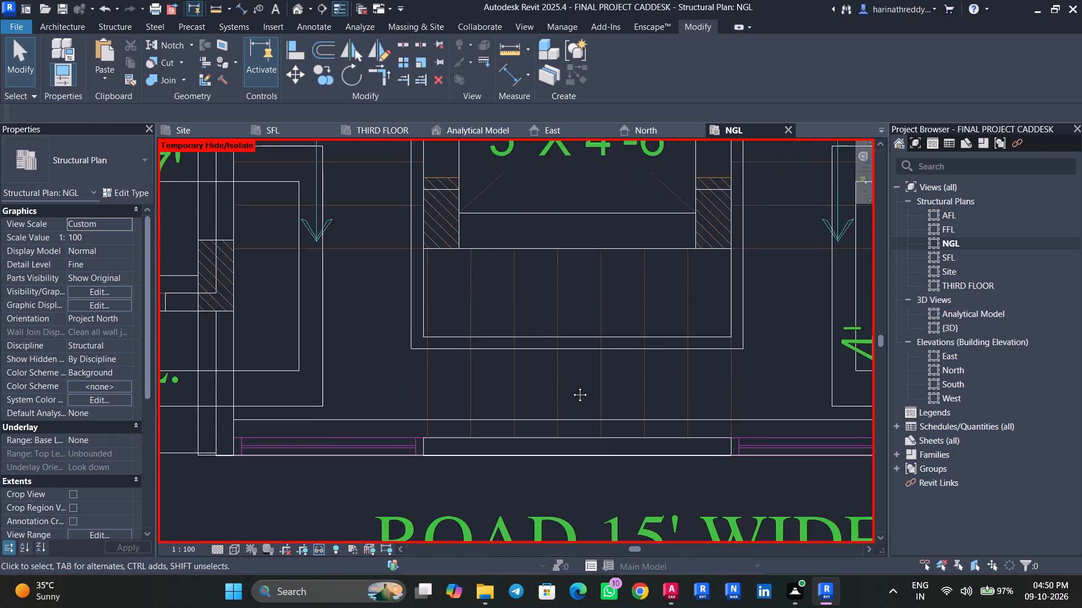
{"action": "middle_click_drag", "start_coordinate": [571, 386], "coordinate": [680, 476]}
{"action": "scroll", "coordinate": [675, 471], "scroll_direction": "down", "scroll_amount": 3}
{"action": "middle_click_drag", "start_coordinate": [540, 370], "coordinate": [552, 422]}
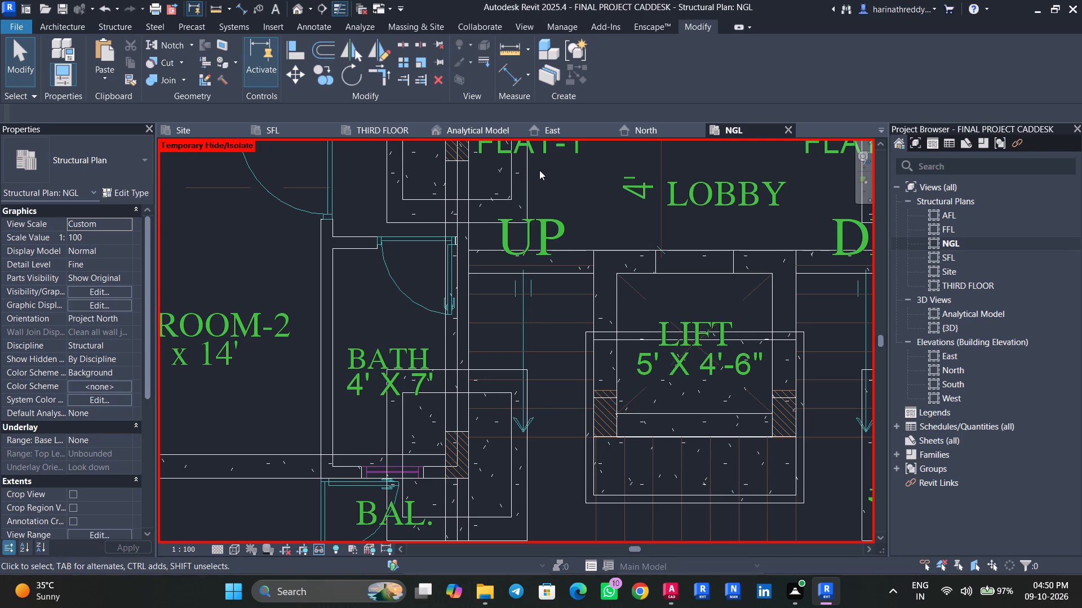
{"action": "left_click", "coordinate": [85, 26]}
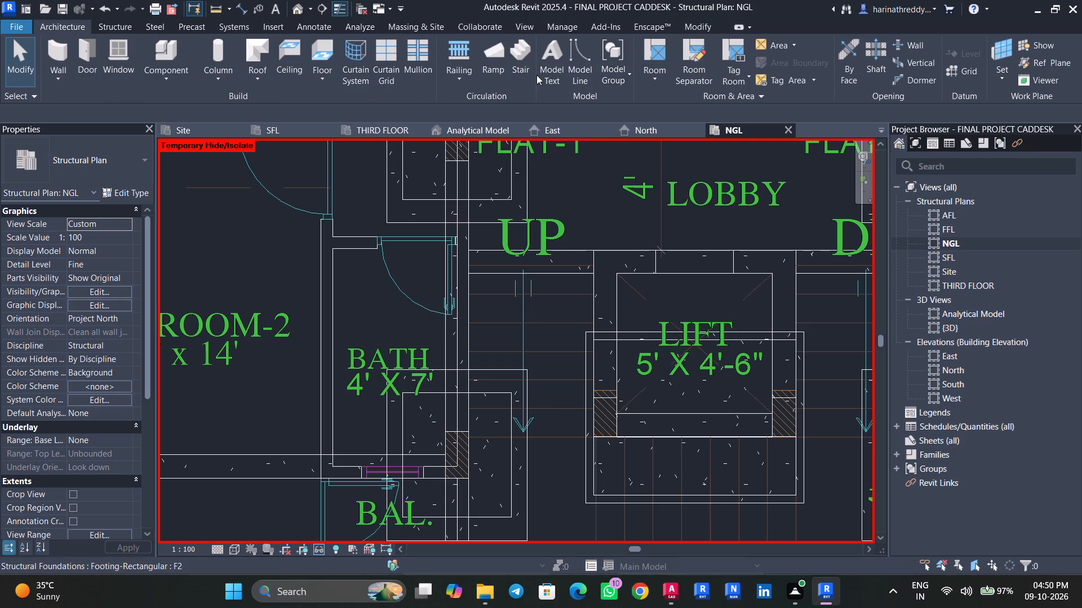
{"action": "left_click", "coordinate": [531, 71]}
{"action": "left_click", "coordinate": [113, 164]}
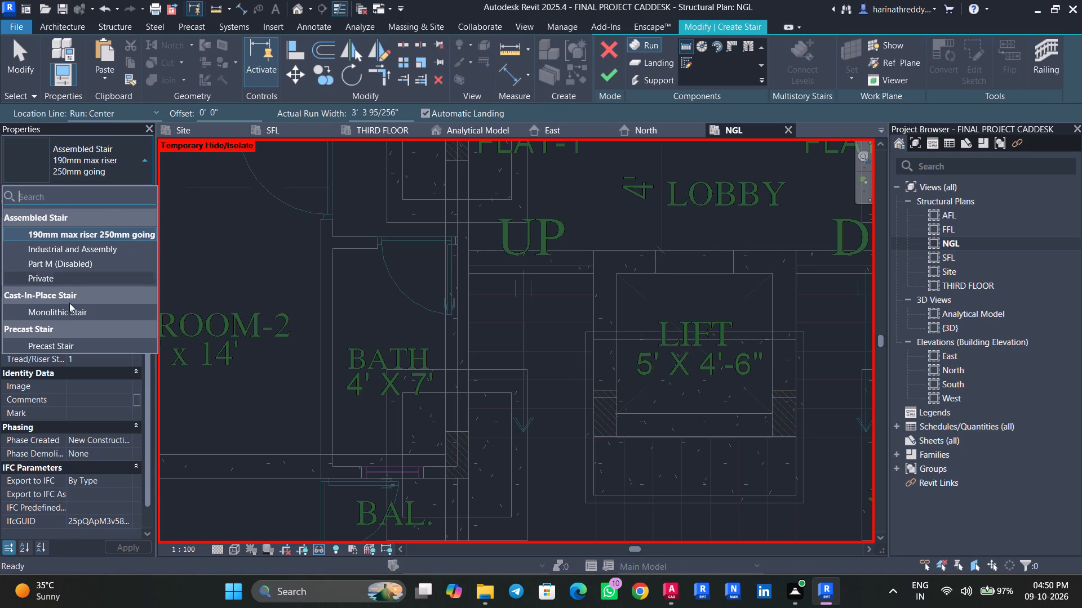
{"action": "left_click", "coordinate": [64, 315]}
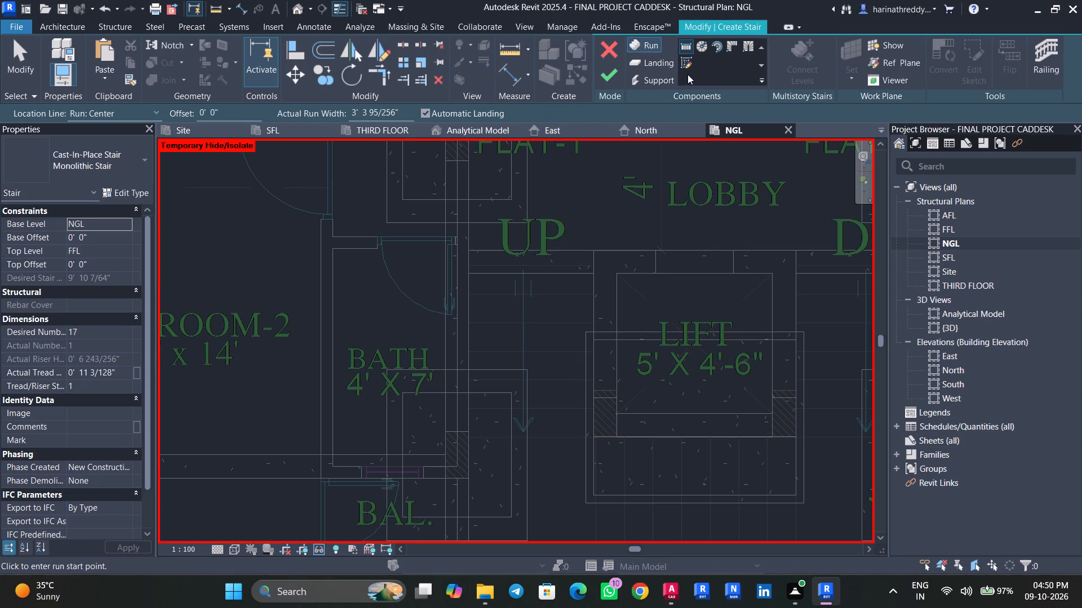
{"action": "left_click", "coordinate": [688, 65]}
{"action": "left_click", "coordinate": [752, 62]}
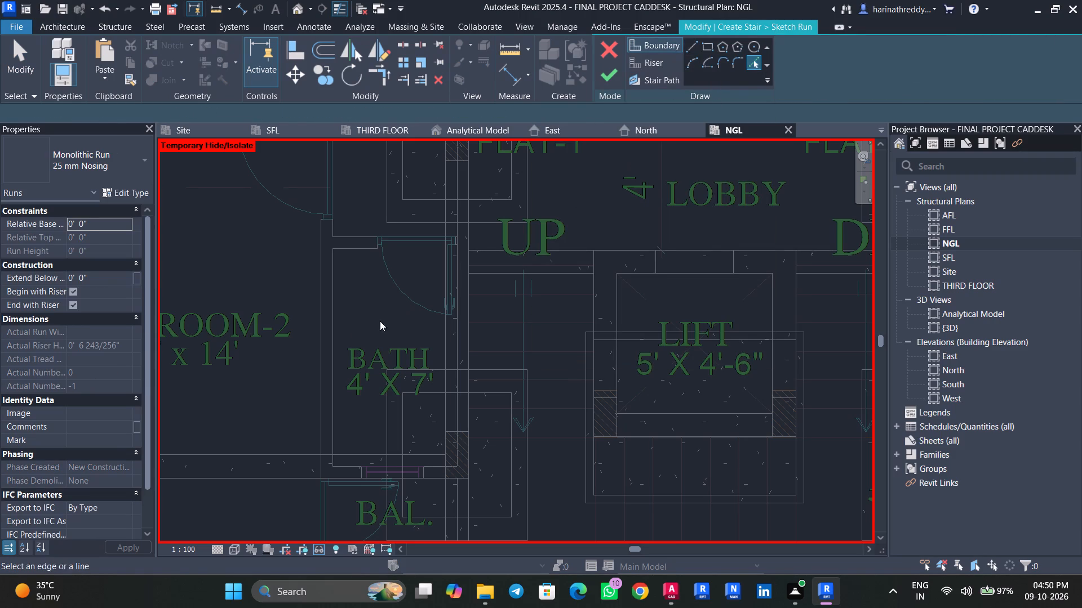
Pick the UP flight's boundary lines along the 4' x 7' bath wall and the lift's side, plus the lift's road-side edge.
{"action": "middle_click_drag", "start_coordinate": [552, 326], "coordinate": [575, 249]}
{"action": "scroll", "coordinate": [513, 263], "scroll_direction": "up", "scroll_amount": 4}
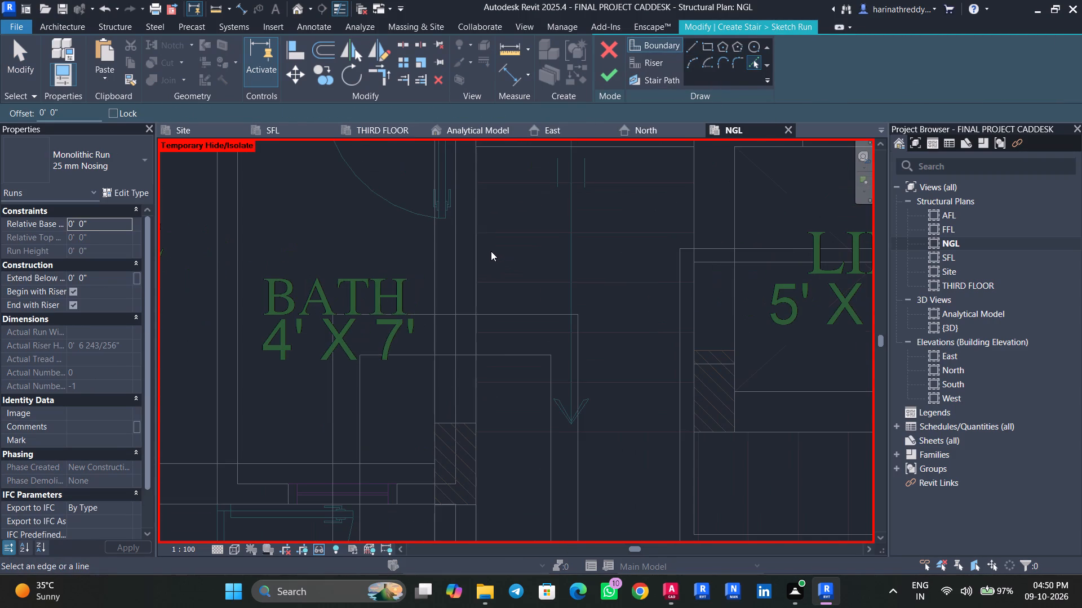
{"action": "left_click", "coordinate": [477, 247]}
{"action": "middle_click_drag", "start_coordinate": [562, 258], "coordinate": [552, 363]}
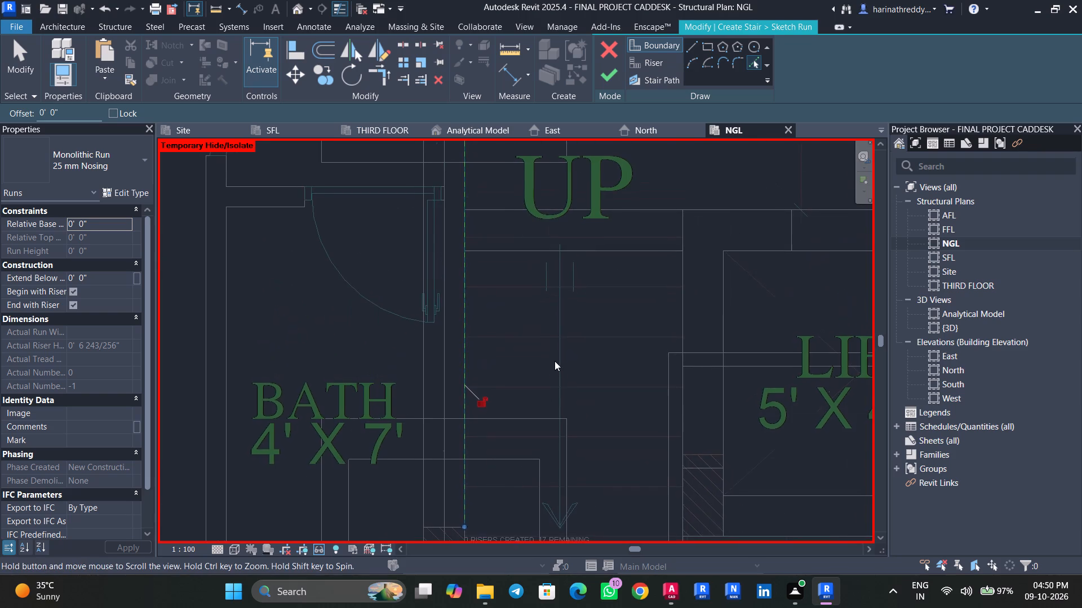
{"action": "scroll", "coordinate": [556, 358], "scroll_direction": "down", "scroll_amount": 3}
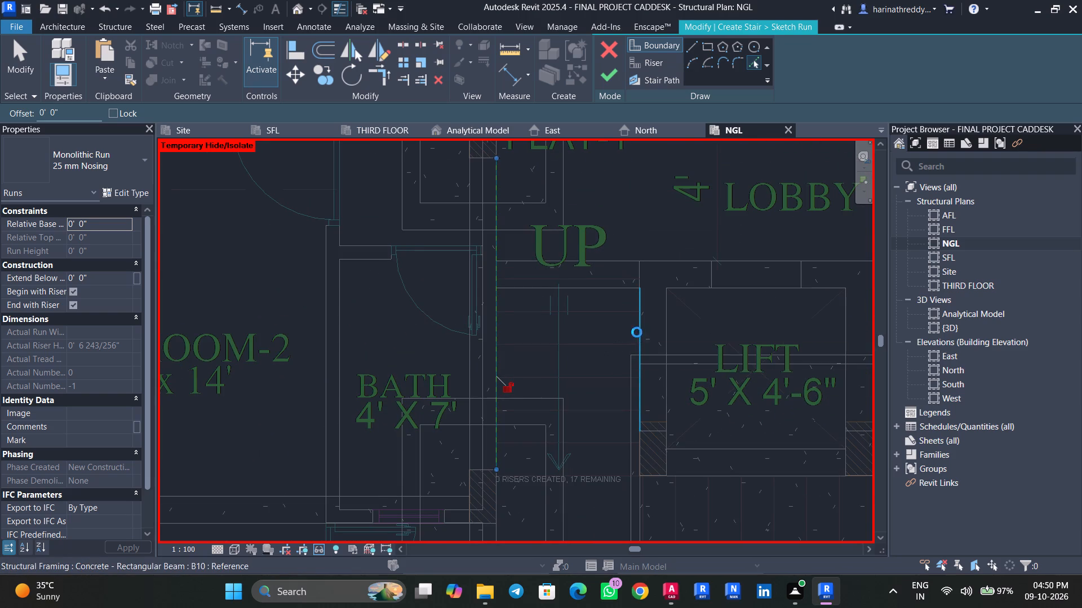
{"action": "left_click", "coordinate": [637, 332]}
{"action": "middle_click_drag", "start_coordinate": [676, 378], "coordinate": [602, 221]}
{"action": "left_click", "coordinate": [653, 321]}
Pick the DN flight's boundary lines along the lift and the 4'-2" x 7' bath wall, plus the road-side wall line.
{"action": "middle_click_drag", "start_coordinate": [759, 299], "coordinate": [753, 302]}
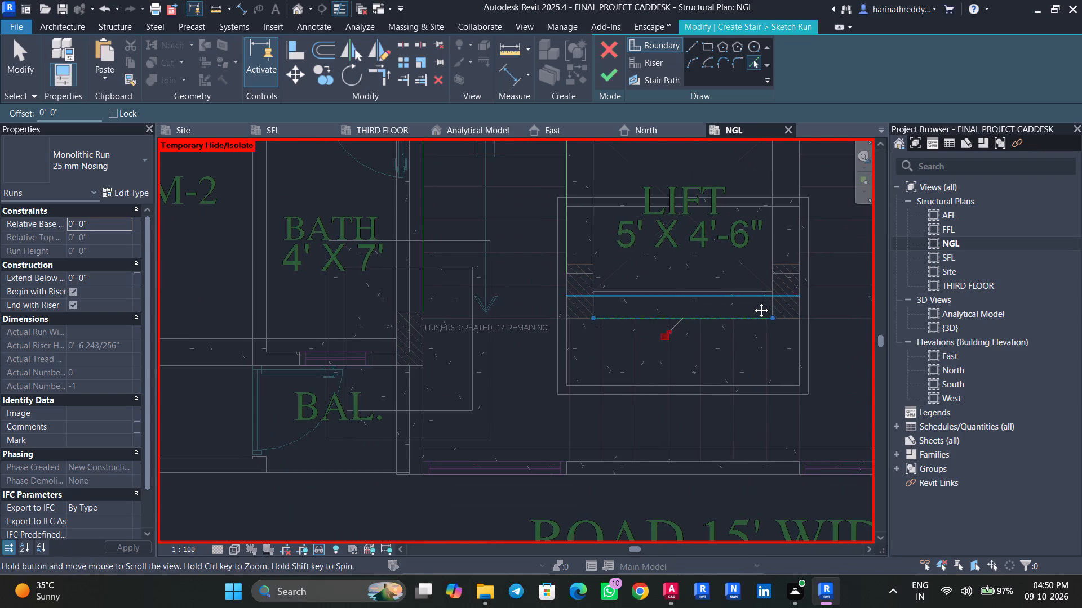
{"action": "middle_click_drag", "start_coordinate": [753, 302], "coordinate": [602, 381]}
{"action": "scroll", "coordinate": [648, 289], "scroll_direction": "up", "scroll_amount": 3}
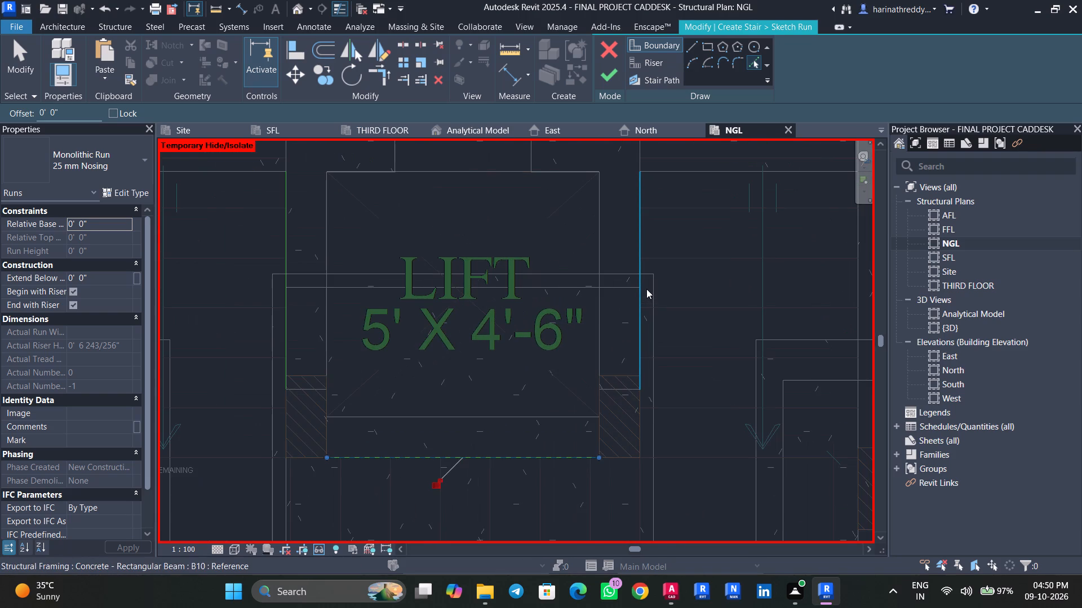
{"action": "left_click", "coordinate": [643, 299]}
{"action": "scroll", "coordinate": [643, 299], "scroll_direction": "down", "scroll_amount": 4}
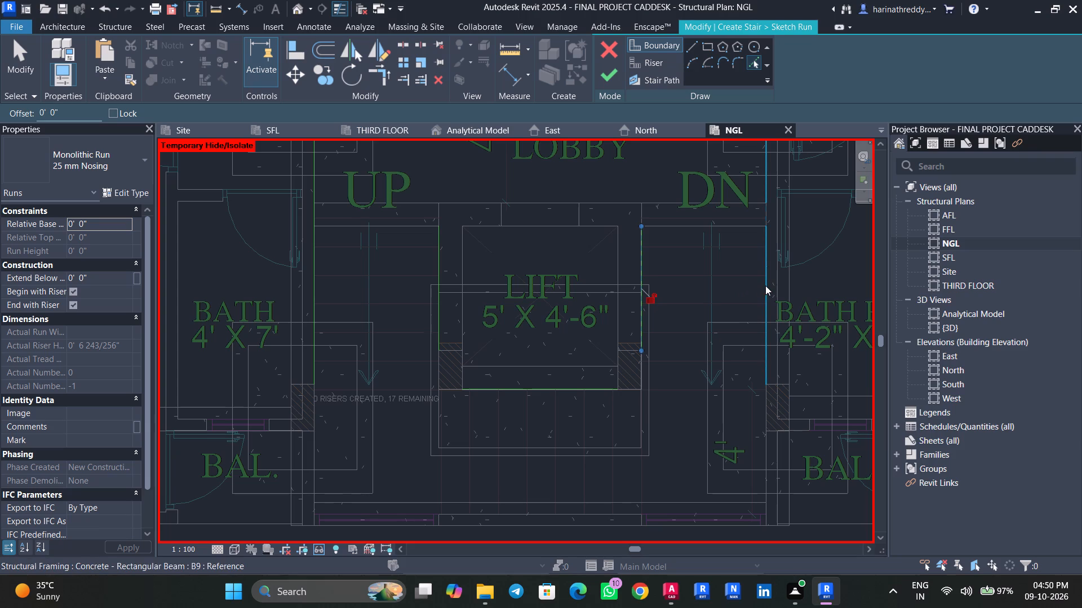
{"action": "left_click", "coordinate": [765, 285]}
{"action": "middle_click_drag", "start_coordinate": [710, 364], "coordinate": [738, 290]}
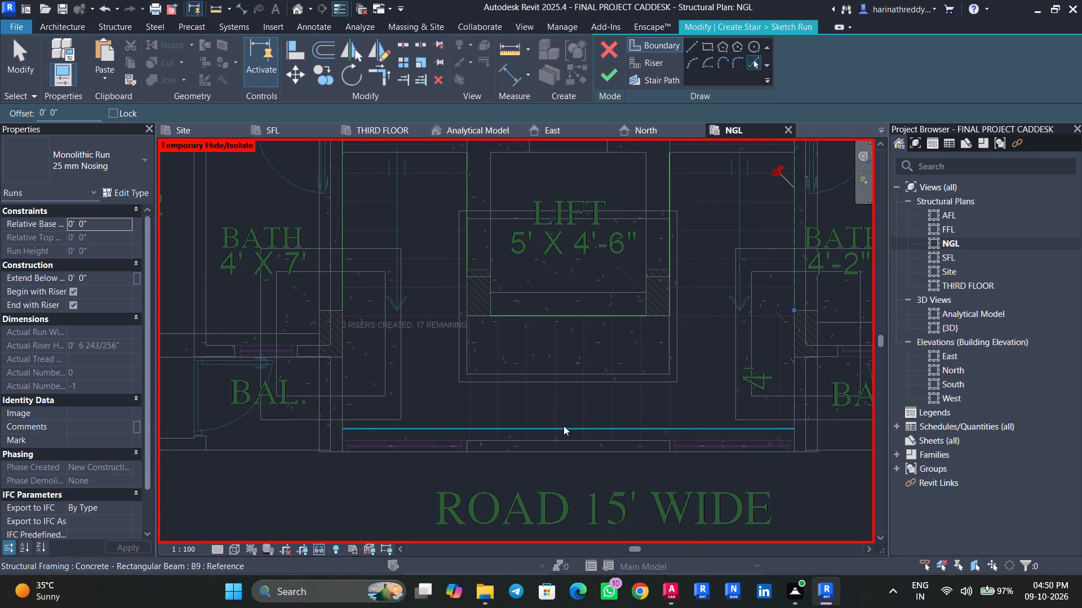
{"action": "scroll", "coordinate": [544, 445], "scroll_direction": "up", "scroll_amount": 9}
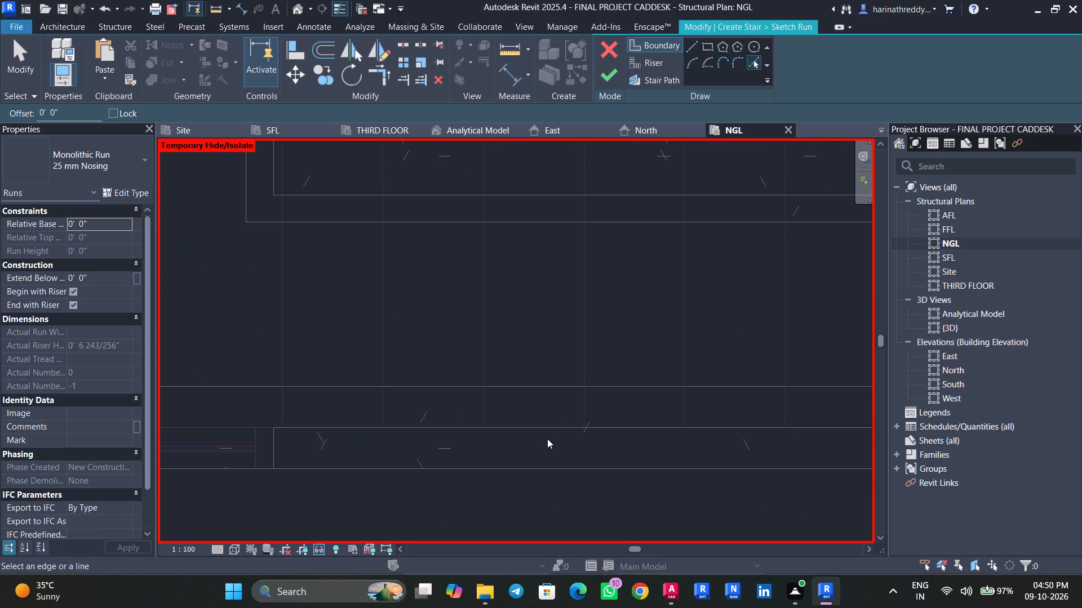
{"action": "left_click", "coordinate": [548, 434]}
{"action": "scroll", "coordinate": [548, 434], "scroll_direction": "down", "scroll_amount": 10}
{"action": "key", "text": "Escape"}
{"action": "key", "text": "Escape"}
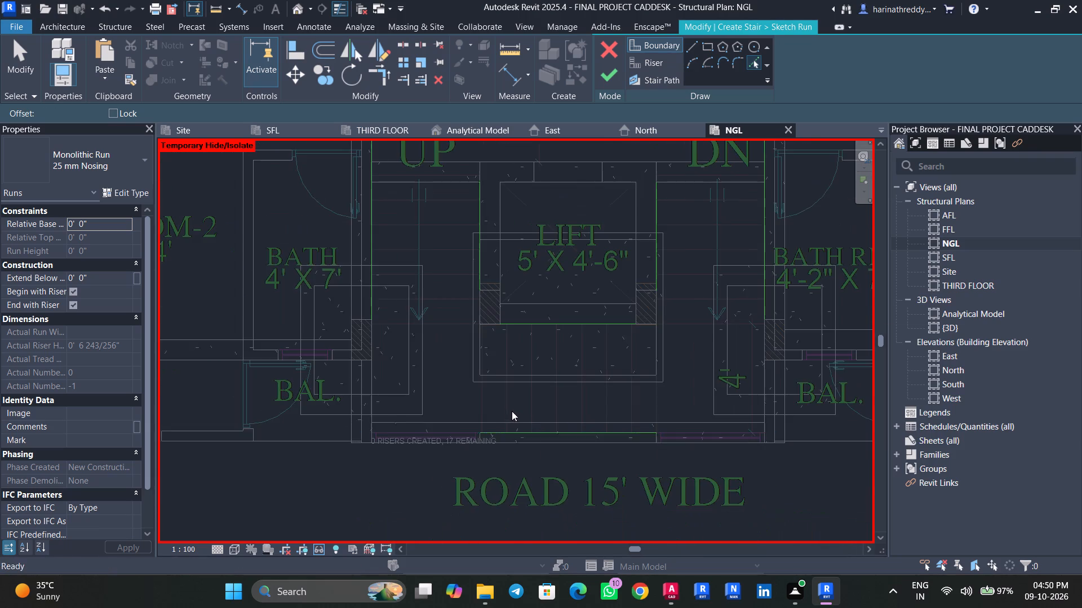
Switch to AutoCAD and examine the ST-10 typical floor plan's stair steps and landings around the lift against the Revit stair sketch.
{"action": "scroll", "coordinate": [512, 411], "scroll_direction": "up", "scroll_amount": 10}
{"action": "scroll", "coordinate": [540, 384], "scroll_direction": "down", "scroll_amount": 8}
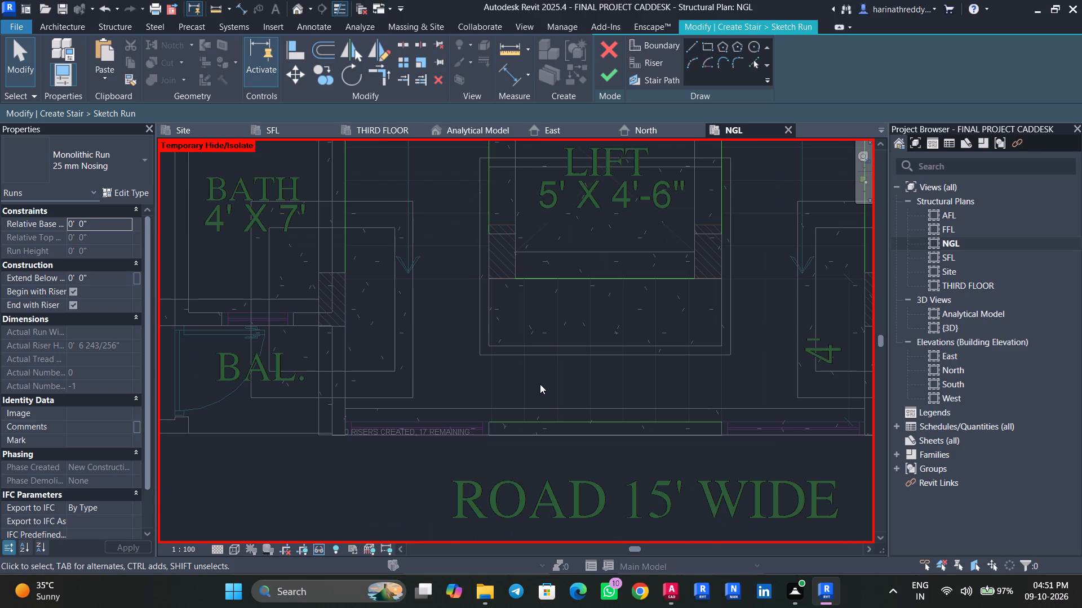
{"action": "scroll", "coordinate": [665, 307], "scroll_direction": "up", "scroll_amount": 4}
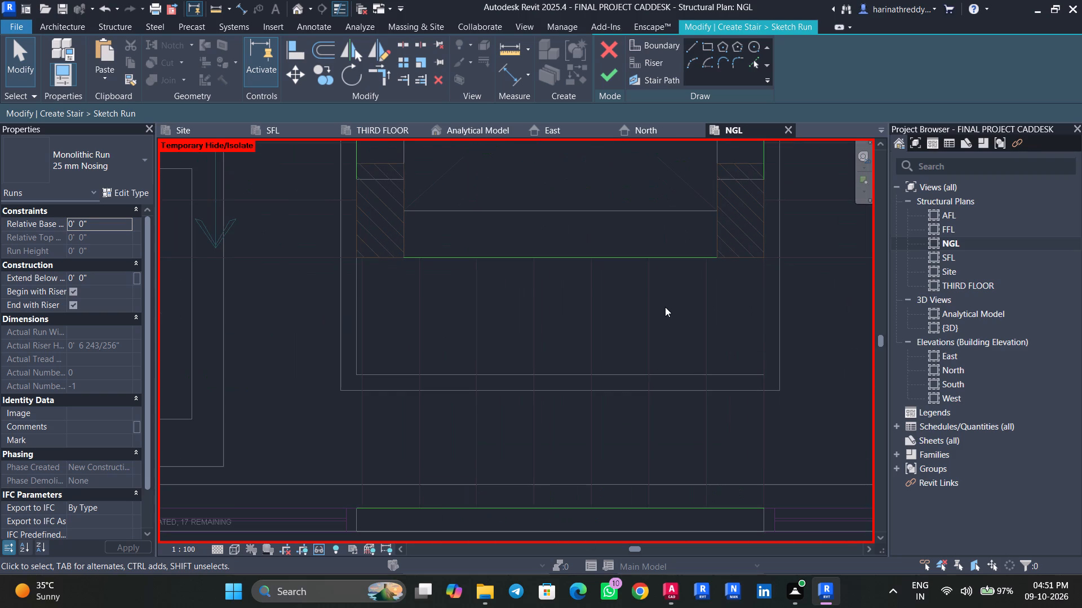
{"action": "left_click", "coordinate": [660, 584]}
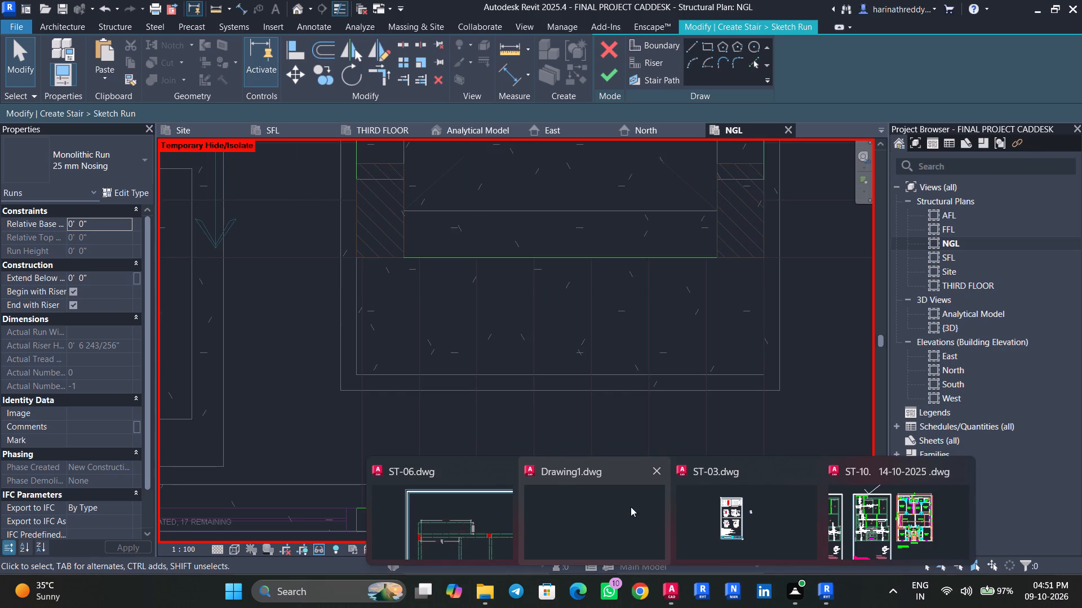
{"action": "left_click", "coordinate": [851, 516]}
{"action": "scroll", "coordinate": [678, 442], "scroll_direction": "up", "scroll_amount": 4}
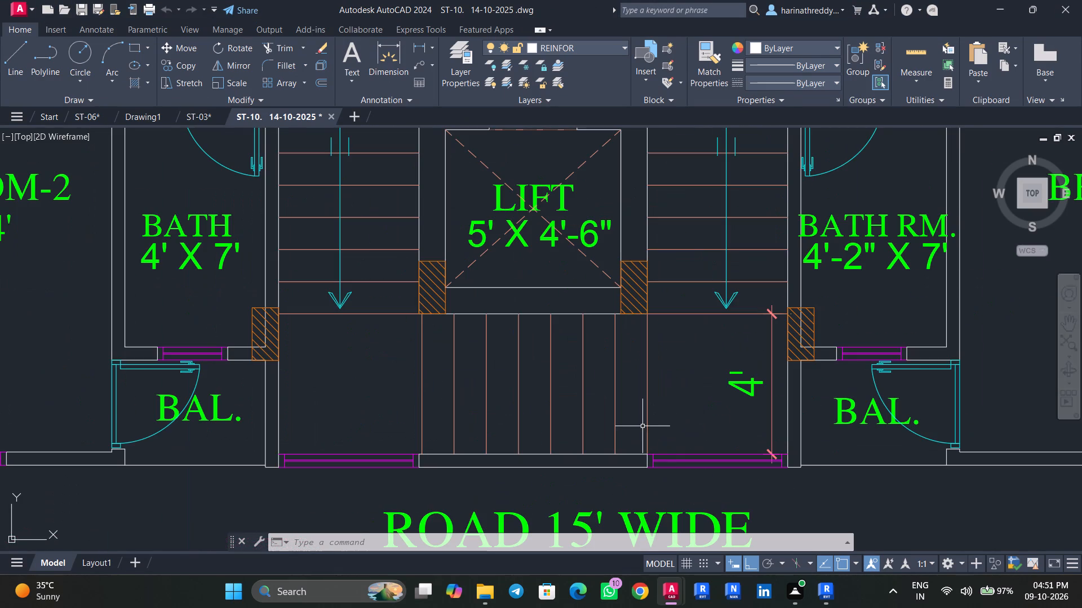
{"action": "scroll", "coordinate": [641, 426], "scroll_direction": "down", "scroll_amount": 1}
{"action": "left_click", "coordinate": [819, 587]}
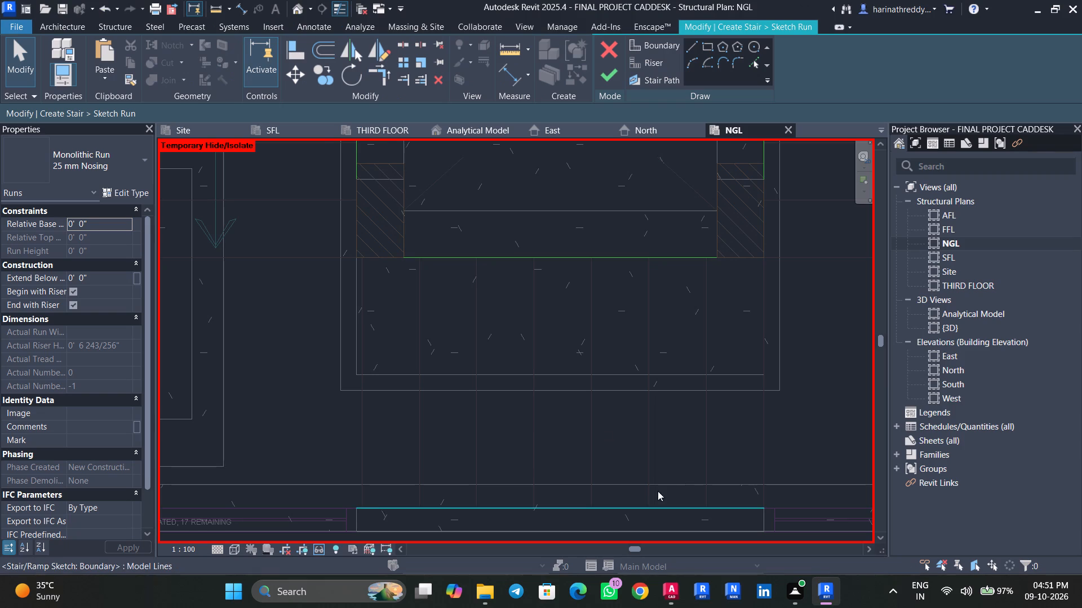
{"action": "left_click", "coordinate": [669, 596]}
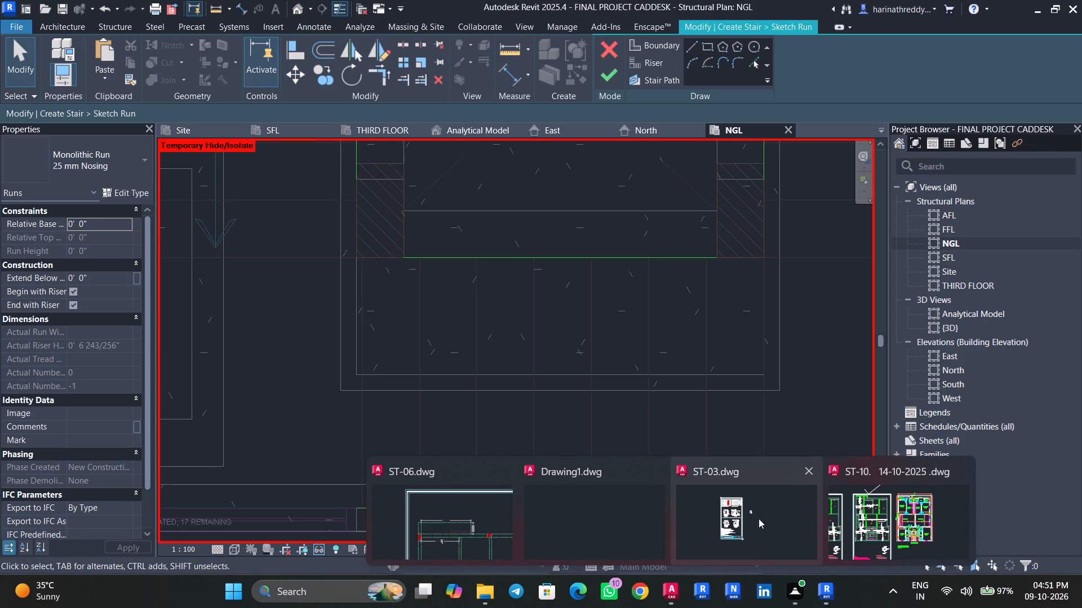
{"action": "left_click", "coordinate": [834, 513]}
{"action": "scroll", "coordinate": [435, 407], "scroll_direction": "down", "scroll_amount": 3}
{"action": "middle_click_drag", "start_coordinate": [424, 414], "coordinate": [564, 403]}
{"action": "middle_click_drag", "start_coordinate": [466, 396], "coordinate": [598, 395]}
{"action": "middle_click_drag", "start_coordinate": [522, 398], "coordinate": [764, 398]}
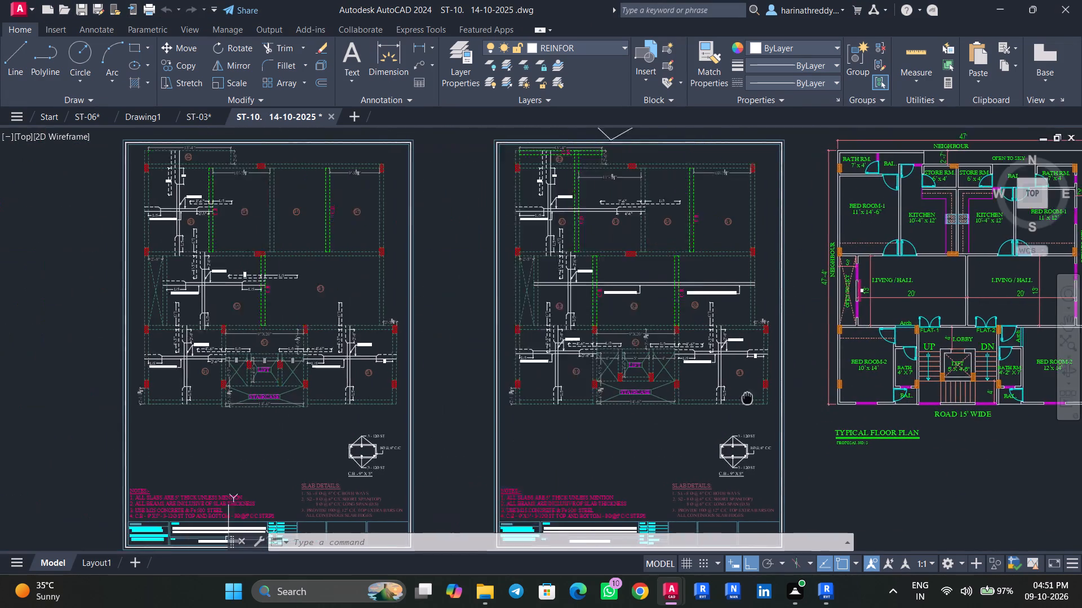
{"action": "middle_click_drag", "start_coordinate": [764, 398], "coordinate": [458, 429]}
{"action": "scroll", "coordinate": [719, 398], "scroll_direction": "up", "scroll_amount": 3}
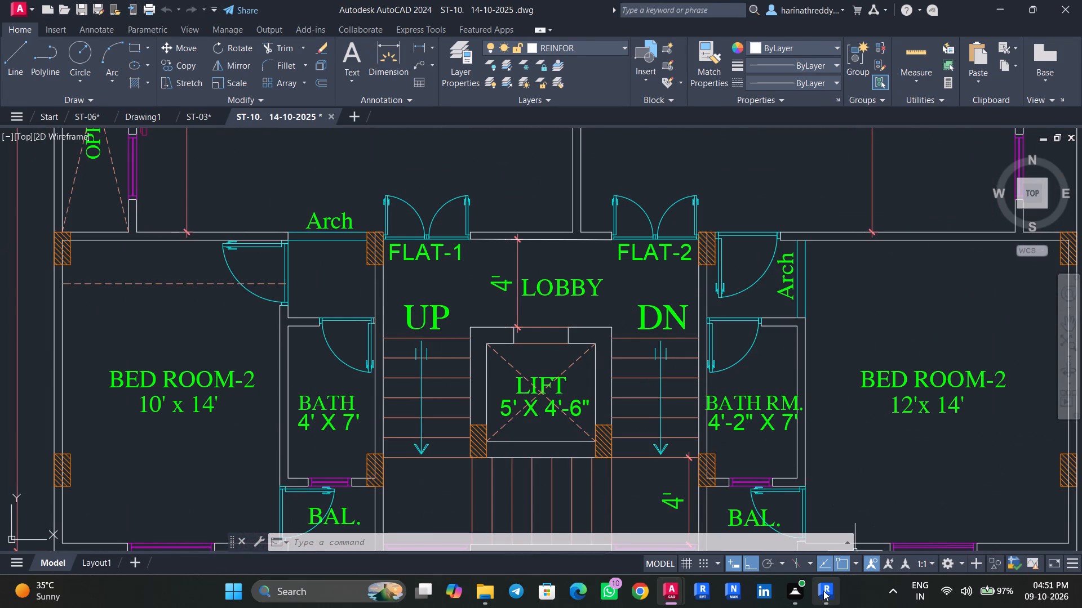
{"action": "left_click", "coordinate": [823, 591]}
{"action": "scroll", "coordinate": [523, 402], "scroll_direction": "down", "scroll_amount": 3}
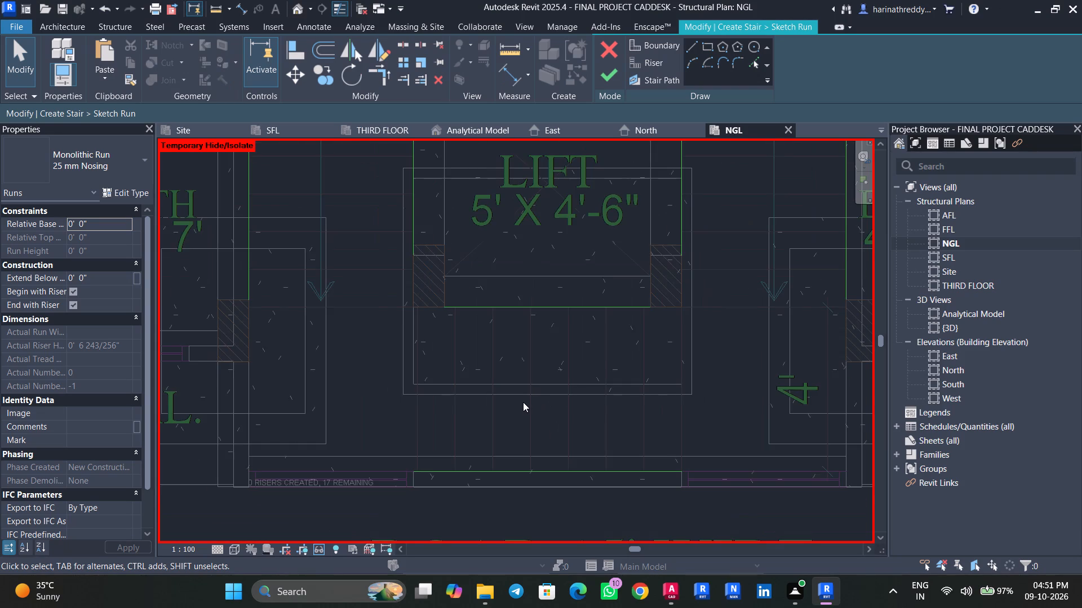
{"action": "scroll", "coordinate": [523, 402], "scroll_direction": "down", "scroll_amount": 3}
{"action": "scroll", "coordinate": [515, 373], "scroll_direction": "up", "scroll_amount": 2}
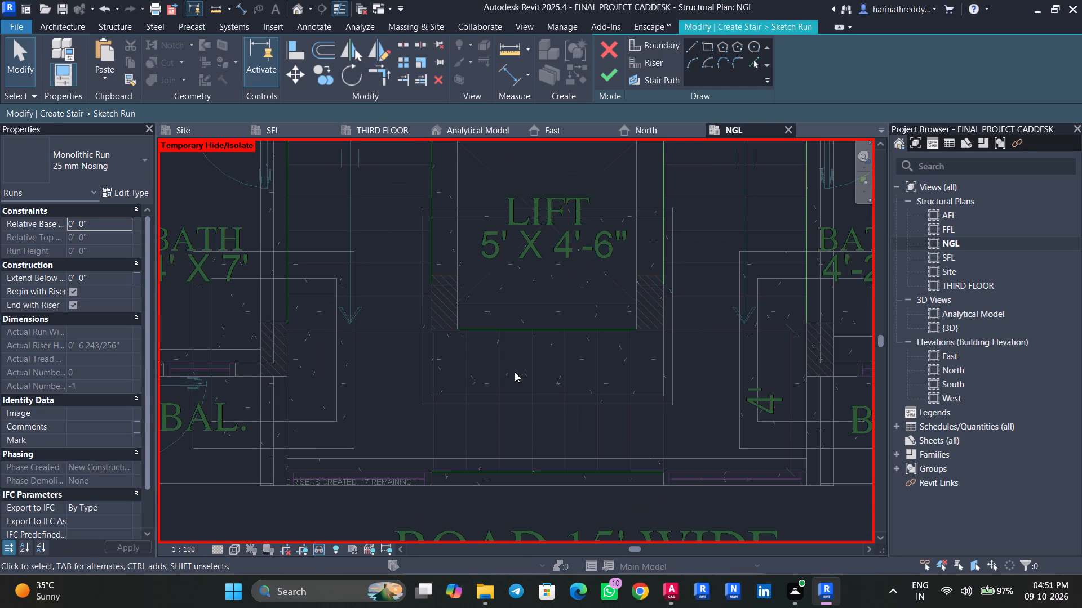
{"action": "scroll", "coordinate": [396, 467], "scroll_direction": "up", "scroll_amount": 5}
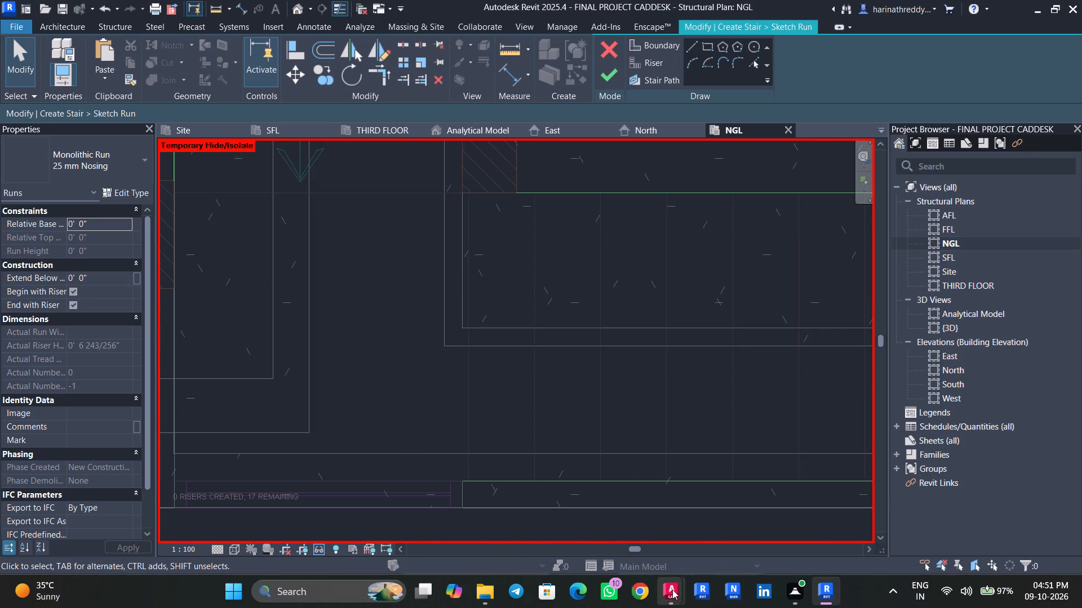
{"action": "left_click", "coordinate": [672, 589]}
{"action": "left_click", "coordinate": [850, 523]}
{"action": "scroll", "coordinate": [412, 470], "scroll_direction": "up", "scroll_amount": 1}
{"action": "middle_click_drag", "start_coordinate": [412, 467], "coordinate": [497, 305]}
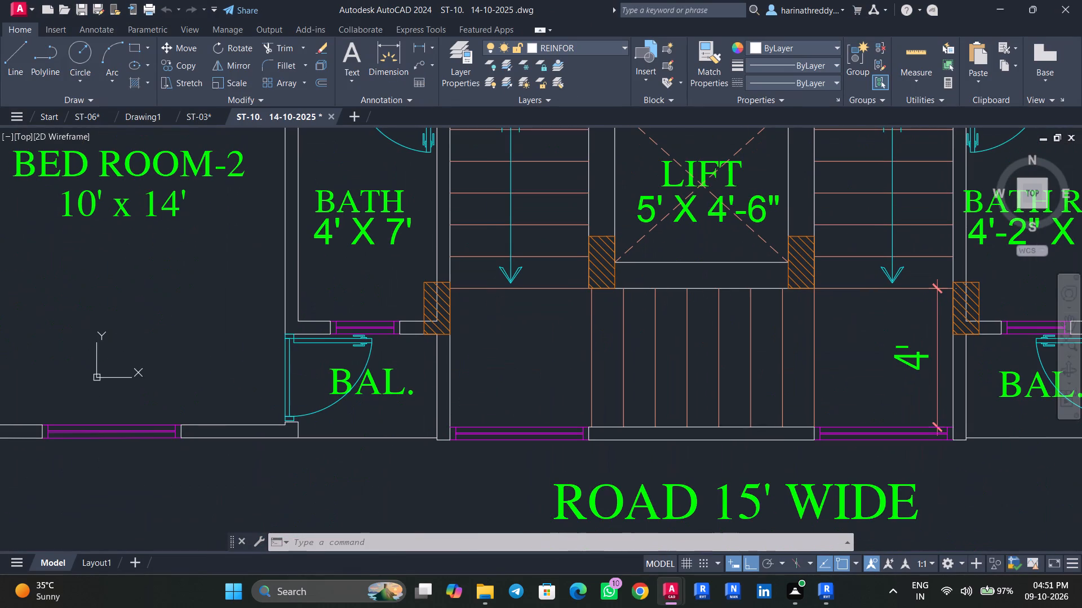
{"action": "key", "text": "alt+Tab"}
{"action": "key", "text": "alt+Tab"}
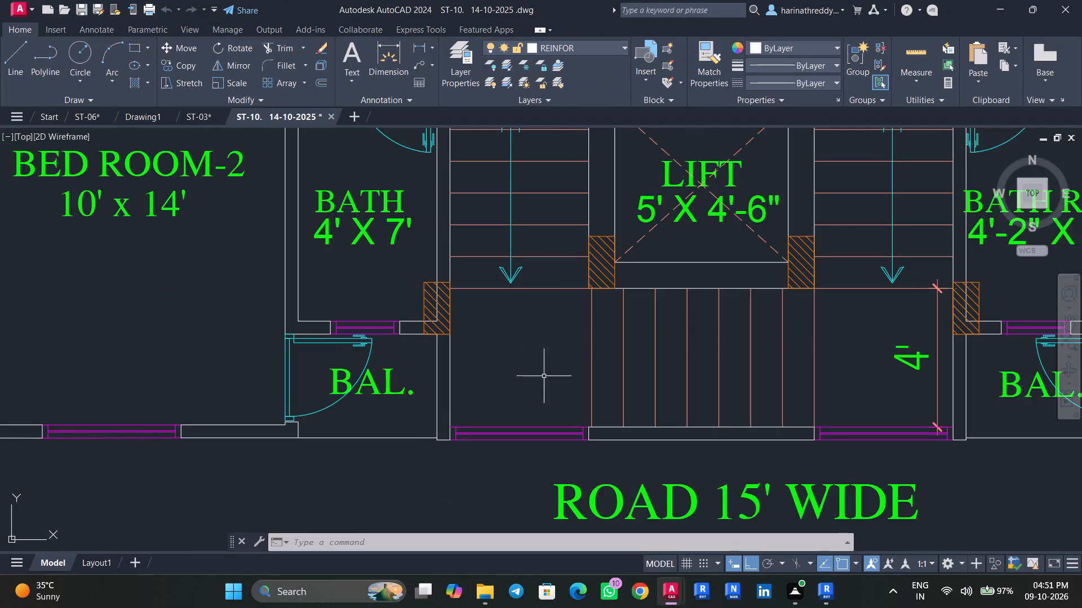
{"action": "middle_click_drag", "start_coordinate": [733, 406], "coordinate": [682, 450]}
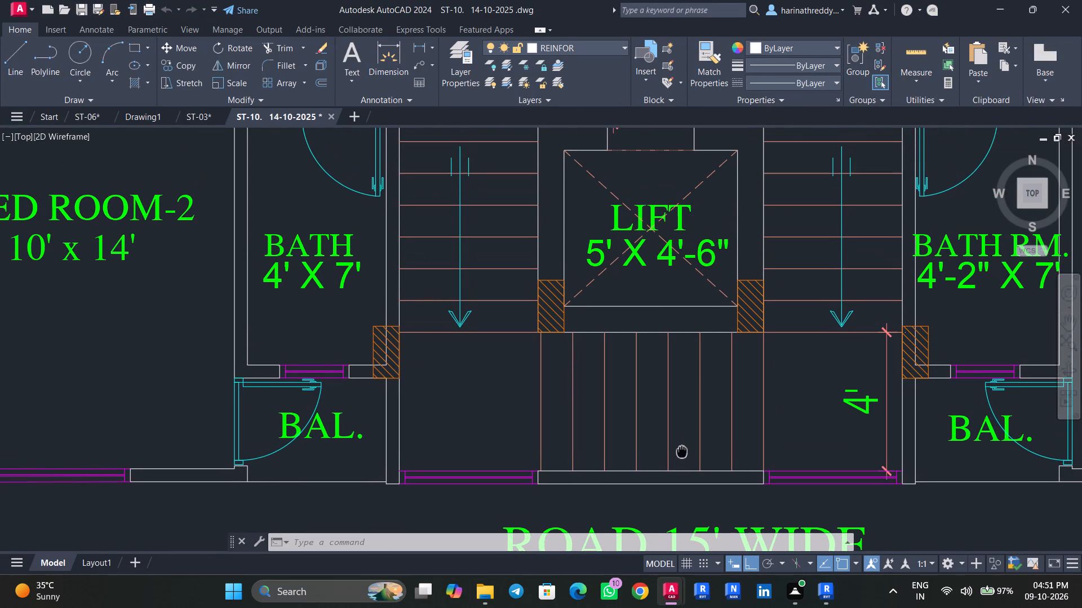
{"action": "middle_click_drag", "start_coordinate": [682, 450], "coordinate": [652, 520]}
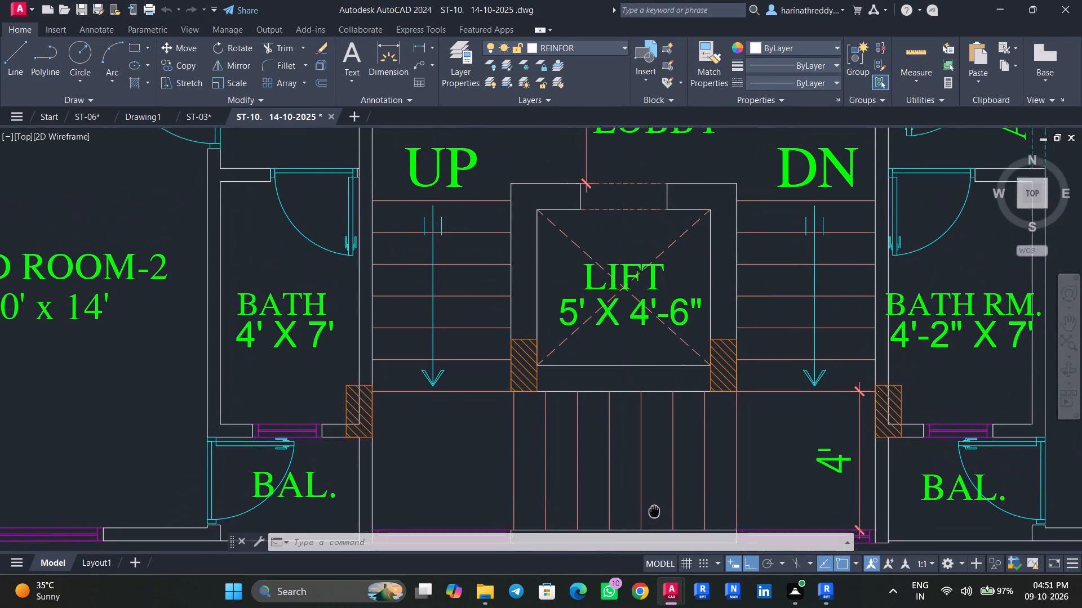
{"action": "middle_click_drag", "start_coordinate": [652, 520], "coordinate": [647, 531]}
Back in Revit, trim the road-side boundary line into corners with the bath-side boundary lines of the UP and DN flights.
{"action": "key", "text": "alt+Tab"}
{"action": "scroll", "coordinate": [649, 417], "scroll_direction": "down", "scroll_amount": 2}
{"action": "scroll", "coordinate": [649, 417], "scroll_direction": "up", "scroll_amount": 1}
{"action": "scroll", "coordinate": [649, 417], "scroll_direction": "down", "scroll_amount": 1}
{"action": "middle_click_drag", "start_coordinate": [642, 418], "coordinate": [602, 477]}
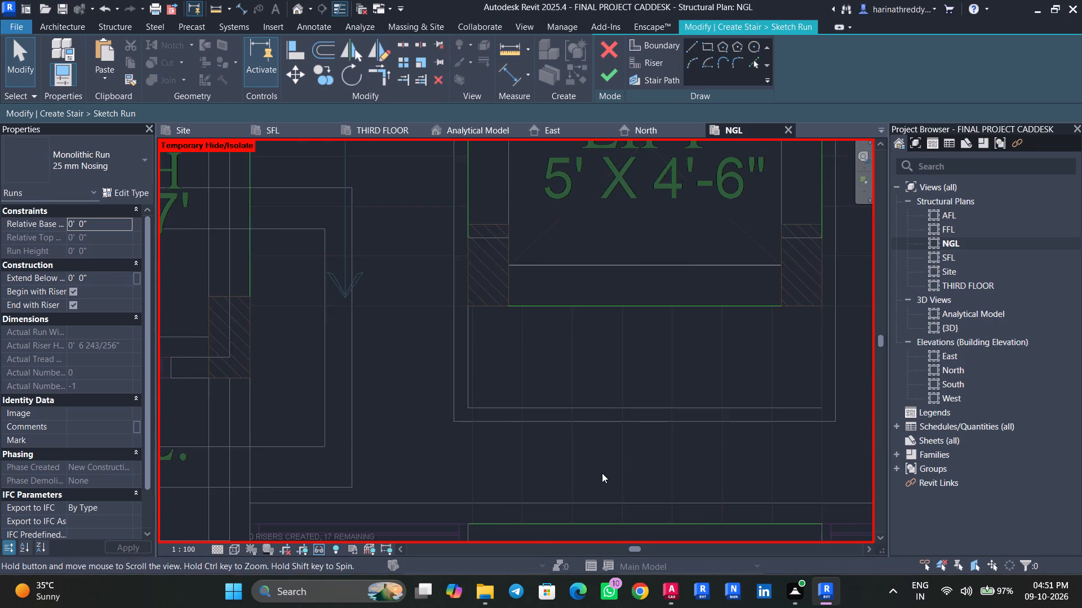
{"action": "scroll", "coordinate": [602, 470], "scroll_direction": "down", "scroll_amount": 2}
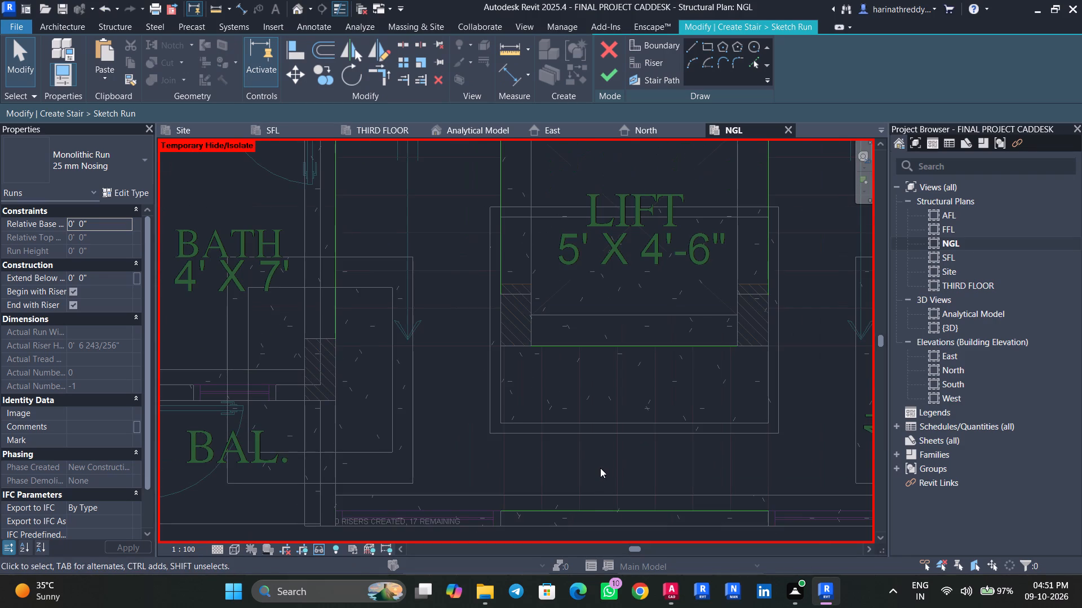
{"action": "key", "text": "t"}
{"action": "key", "text": "r"}
{"action": "left_click", "coordinate": [590, 507]}
{"action": "left_click", "coordinate": [334, 311]}
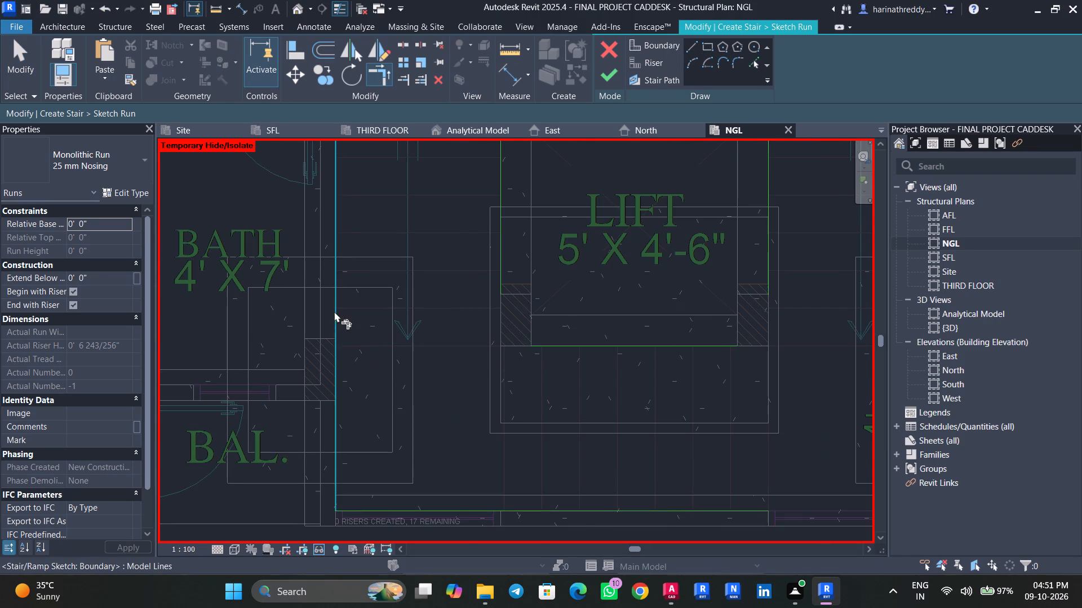
{"action": "middle_click_drag", "start_coordinate": [422, 381], "coordinate": [339, 427]}
{"action": "middle_click_drag", "start_coordinate": [490, 460], "coordinate": [454, 401]}
{"action": "left_click", "coordinate": [524, 499]}
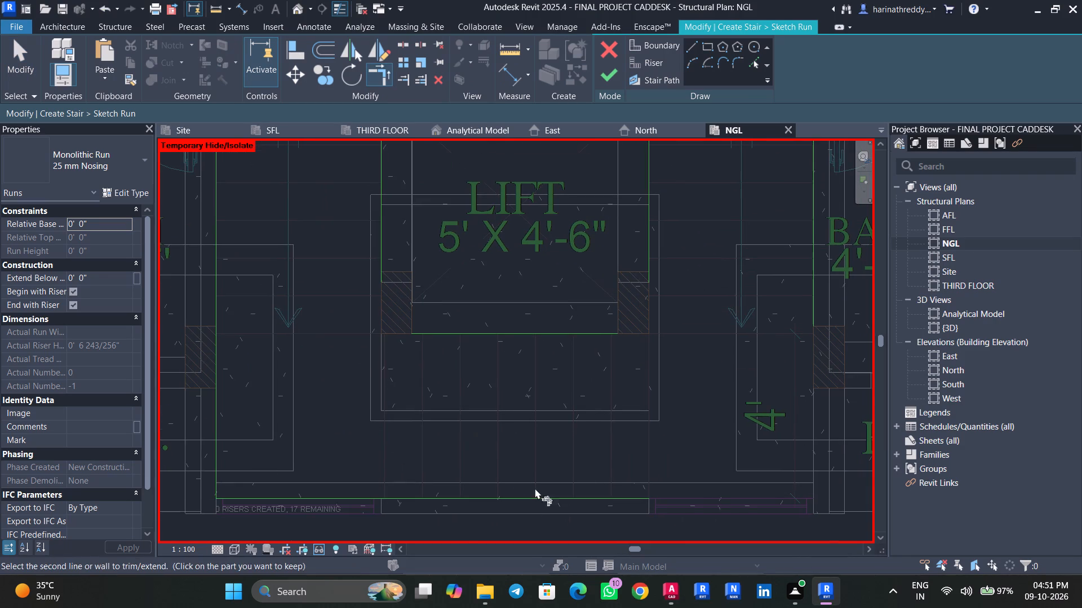
{"action": "left_click", "coordinate": [816, 294]}
Trim the lift's road-side boundary line into corners with the lift-side boundary lines of the DN and UP flights.
{"action": "middle_click_drag", "start_coordinate": [663, 352], "coordinate": [673, 453]}
{"action": "left_click", "coordinate": [596, 431]}
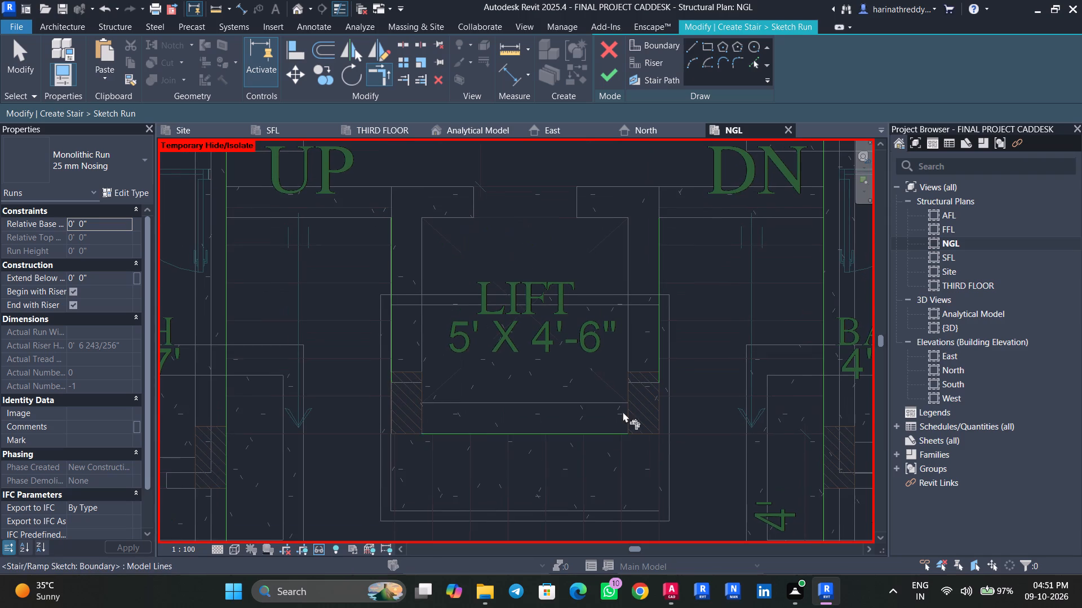
{"action": "left_click", "coordinate": [663, 351]}
{"action": "left_click", "coordinate": [530, 432]}
{"action": "left_click", "coordinate": [387, 359]}
{"action": "key", "text": "Escape"}
Checking against ST-10, shorten the DN flight's bath-side boundary line to end at its lobby-end riser line, 9' 6" long.
{"action": "middle_click_drag", "start_coordinate": [587, 344], "coordinate": [456, 426]}
{"action": "left_click", "coordinate": [693, 306]}
{"action": "middle_click_drag", "start_coordinate": [697, 303], "coordinate": [694, 351]}
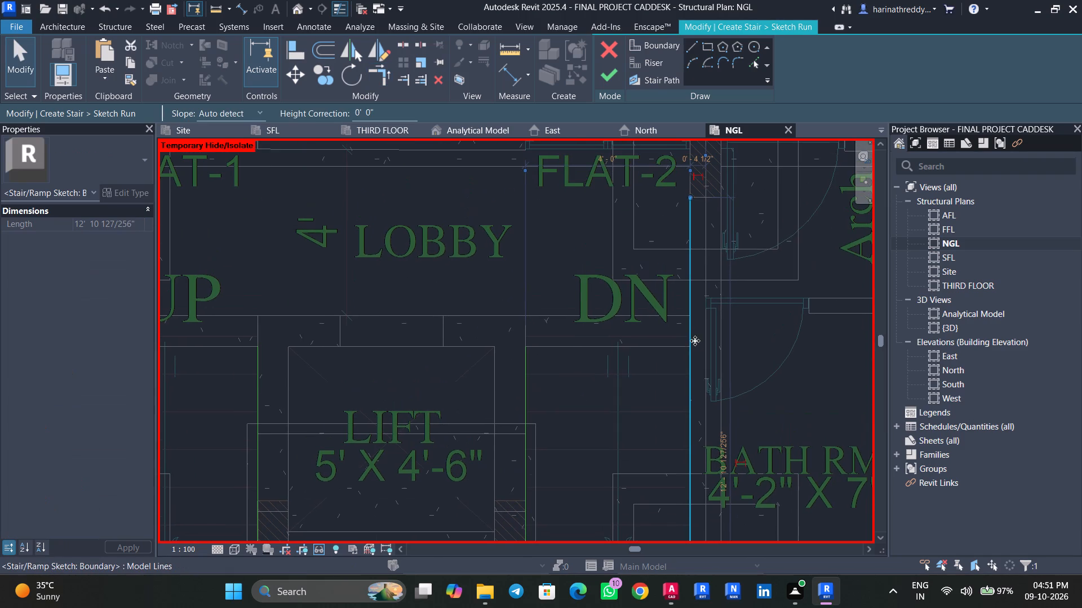
{"action": "left_click_drag", "start_coordinate": [693, 197], "coordinate": [690, 350]}
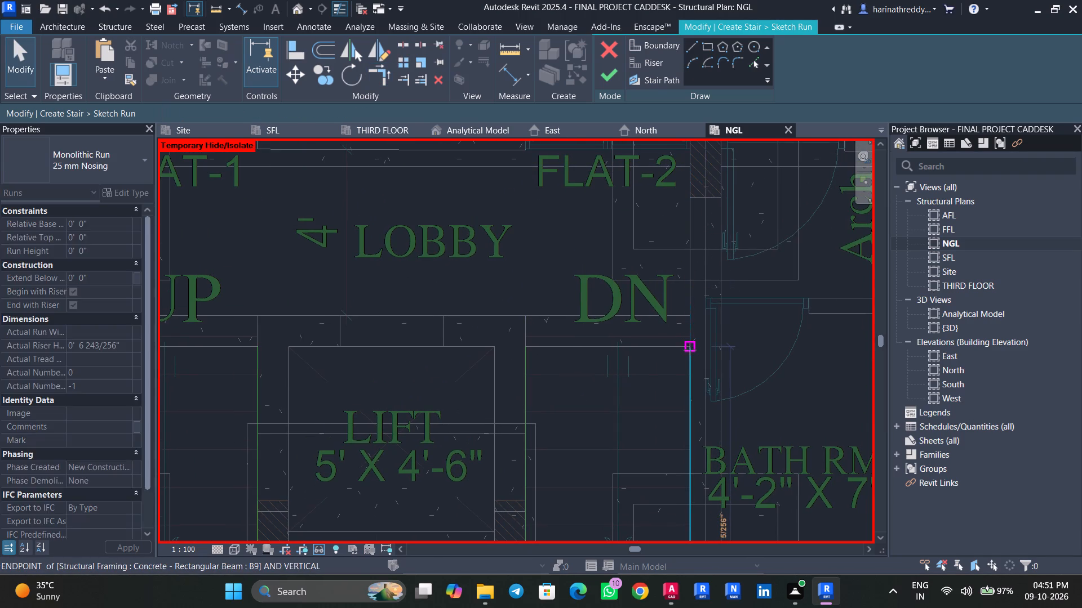
{"action": "key", "text": "Escape"}
{"action": "left_click", "coordinate": [663, 599]}
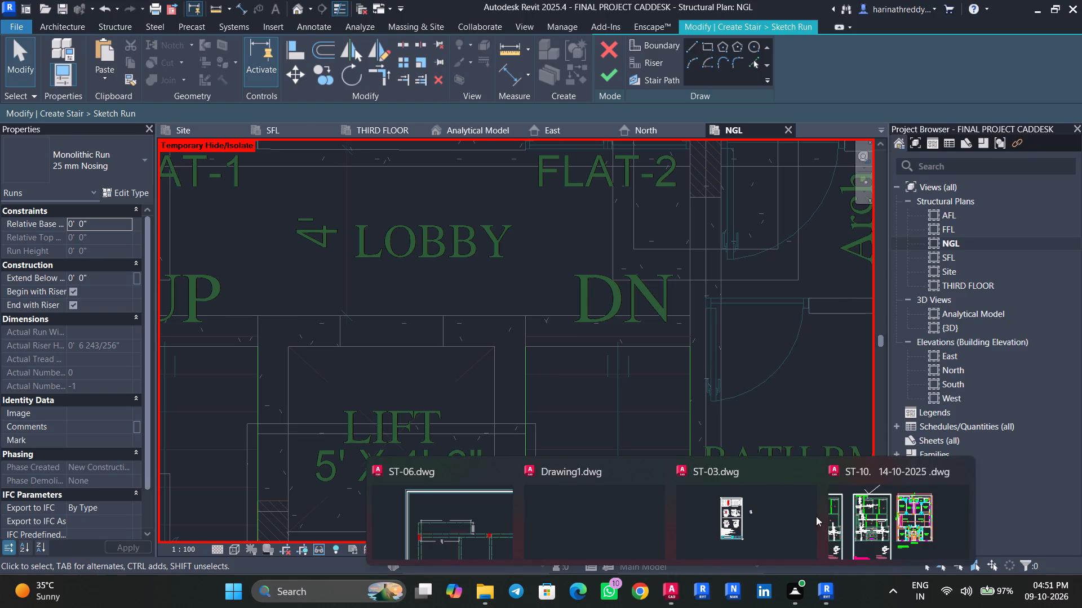
{"action": "left_click", "coordinate": [866, 516]}
{"action": "middle_click_drag", "start_coordinate": [544, 413], "coordinate": [539, 432]}
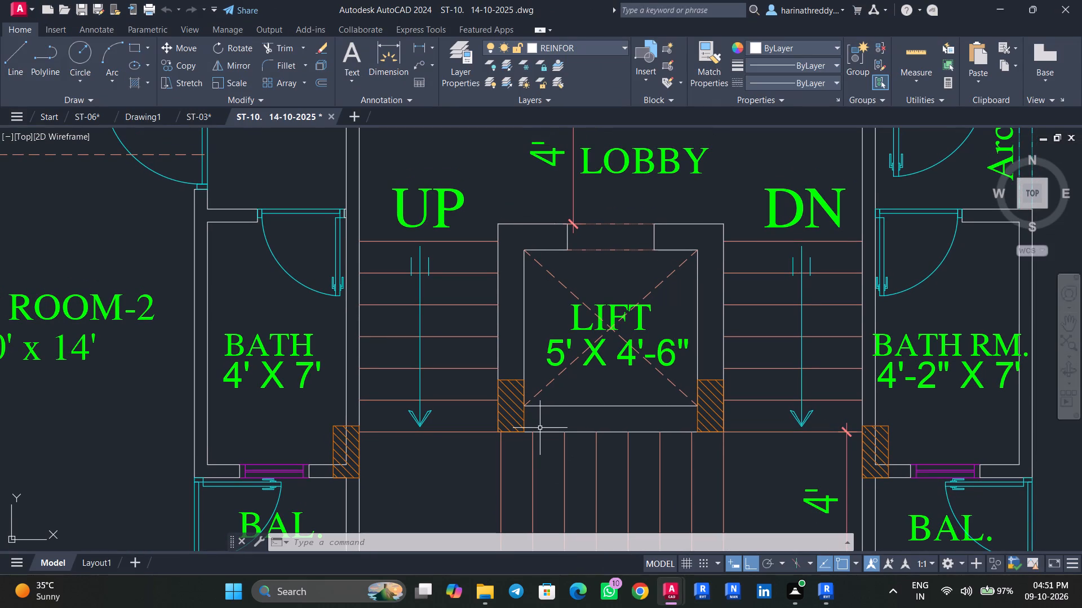
{"action": "key", "text": "alt+Tab"}
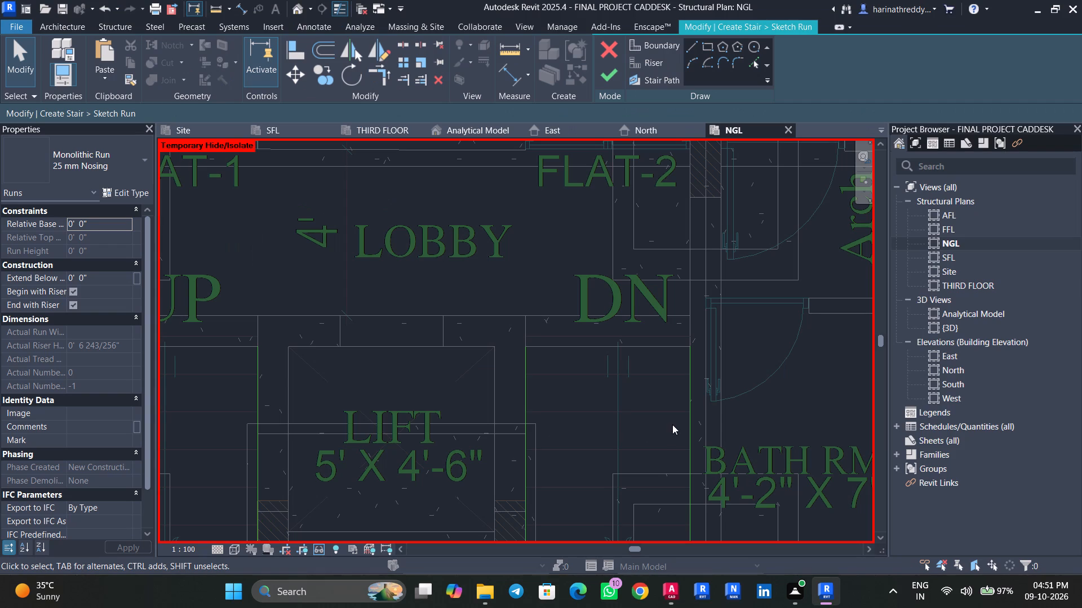
{"action": "scroll", "coordinate": [597, 366], "scroll_direction": "up", "scroll_amount": 5}
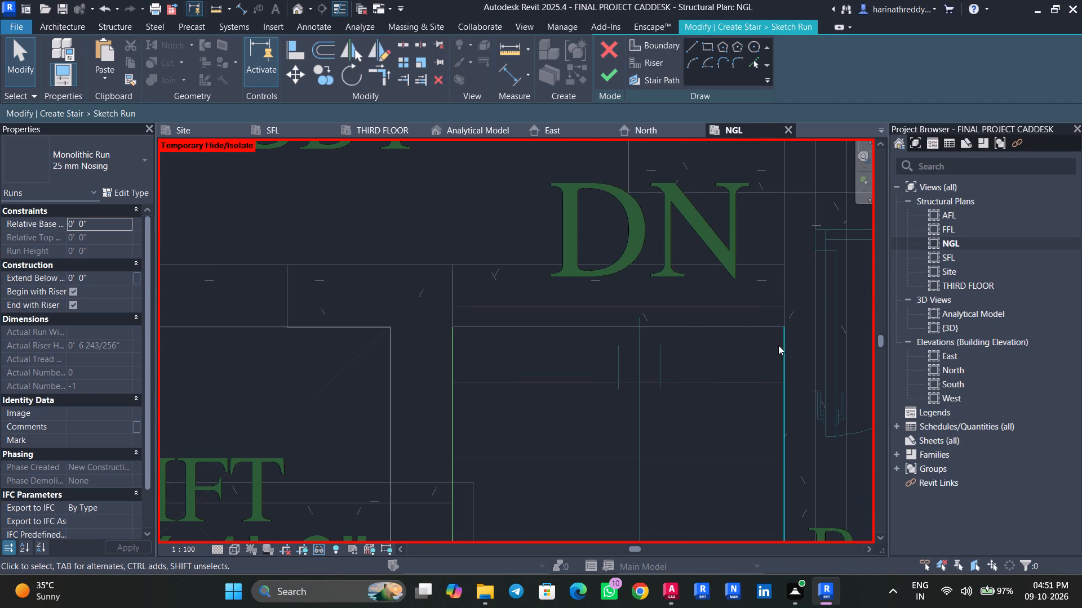
{"action": "left_click", "coordinate": [779, 345]}
{"action": "scroll", "coordinate": [779, 346], "scroll_direction": "up", "scroll_amount": 4}
{"action": "left_click_drag", "start_coordinate": [790, 321], "coordinate": [790, 281]}
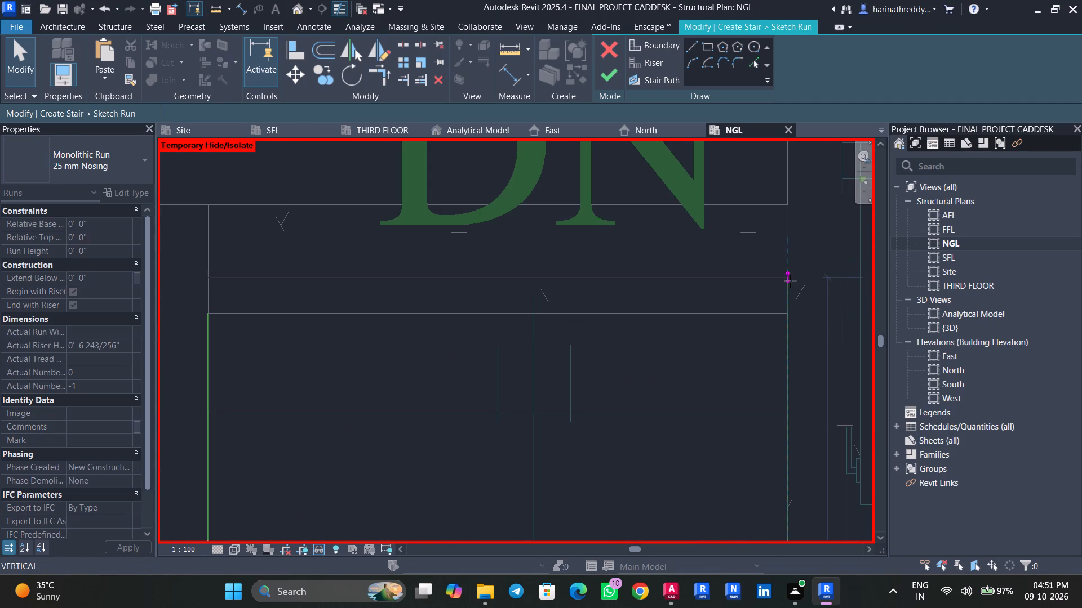
{"action": "left_click_drag", "start_coordinate": [790, 281], "coordinate": [791, 274]}
Extend the DN flight's lift-side boundary line to the same lobby-end riser line, making it 5' 6" long.
{"action": "scroll", "coordinate": [692, 370], "scroll_direction": "down", "scroll_amount": 4}
{"action": "middle_click_drag", "start_coordinate": [512, 408], "coordinate": [654, 410]}
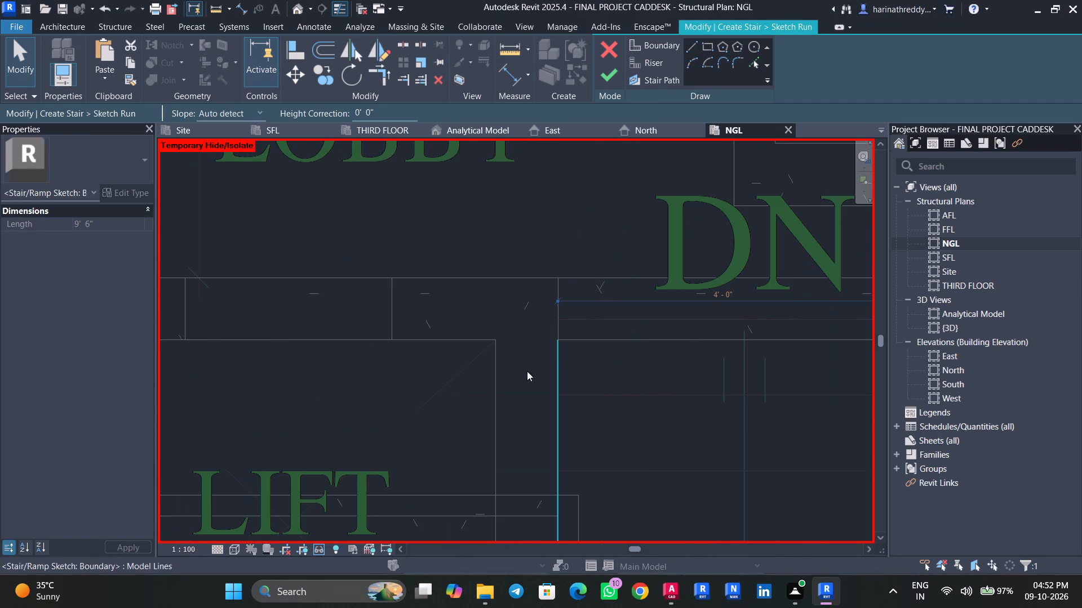
{"action": "left_click_drag", "start_coordinate": [558, 340], "coordinate": [558, 318]}
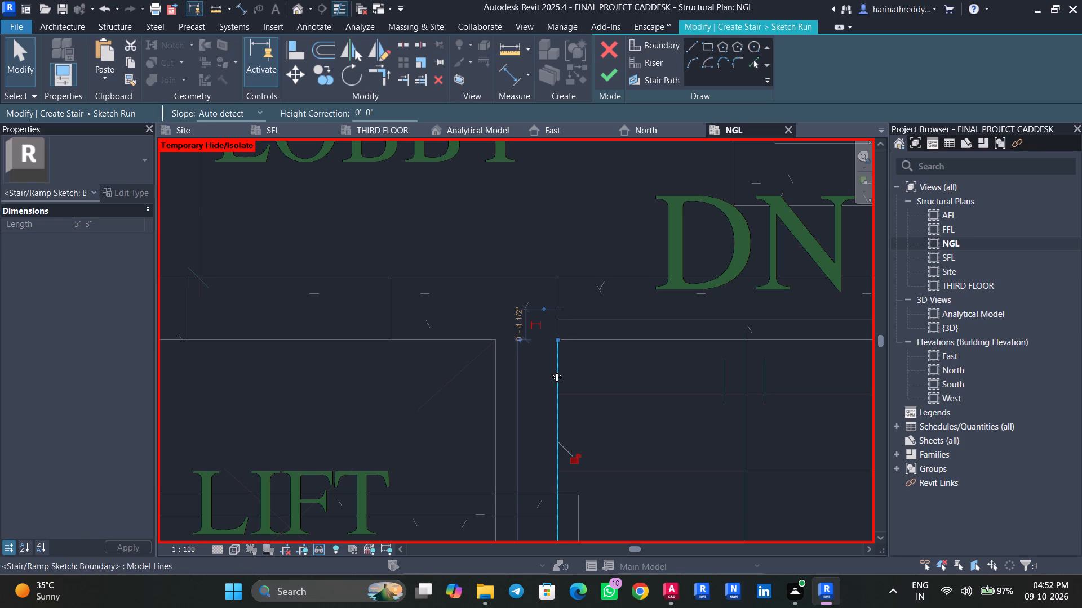
{"action": "key", "text": "Escape"}
{"action": "left_click", "coordinate": [555, 372]}
{"action": "left_click_drag", "start_coordinate": [557, 343], "coordinate": [560, 322]}
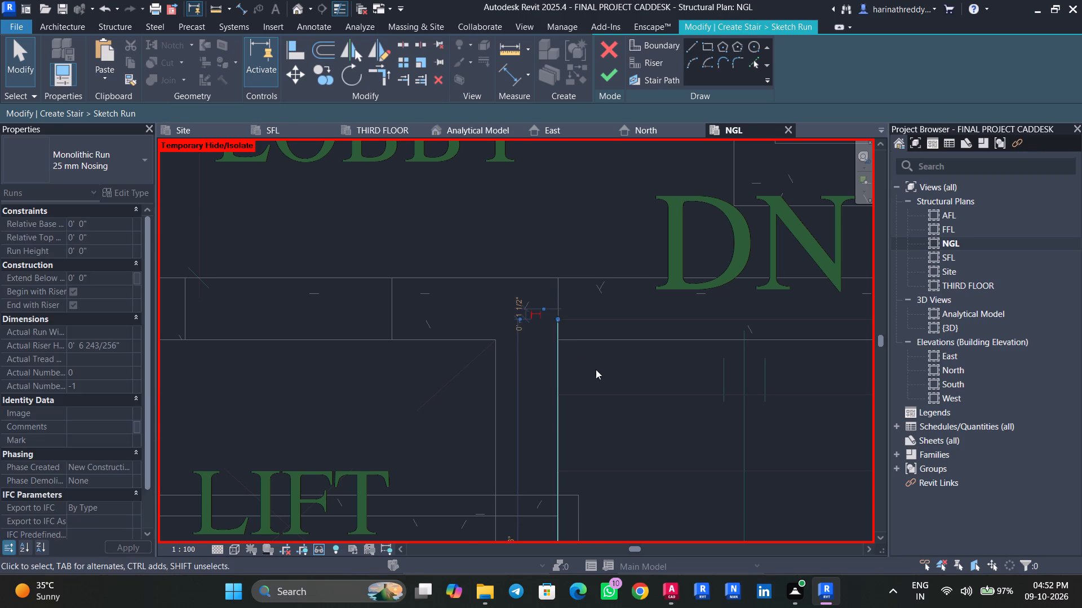
Extend the UP flight's lift-side boundary line to that flight's lobby-end riser line.
{"action": "scroll", "coordinate": [605, 375], "scroll_direction": "down", "scroll_amount": 9}
{"action": "middle_click_drag", "start_coordinate": [493, 395], "coordinate": [610, 363]}
{"action": "scroll", "coordinate": [516, 365], "scroll_direction": "up", "scroll_amount": 4}
{"action": "scroll", "coordinate": [524, 348], "scroll_direction": "down", "scroll_amount": 1}
{"action": "scroll", "coordinate": [524, 348], "scroll_direction": "up", "scroll_amount": 3}
{"action": "middle_click_drag", "start_coordinate": [529, 346], "coordinate": [544, 401]}
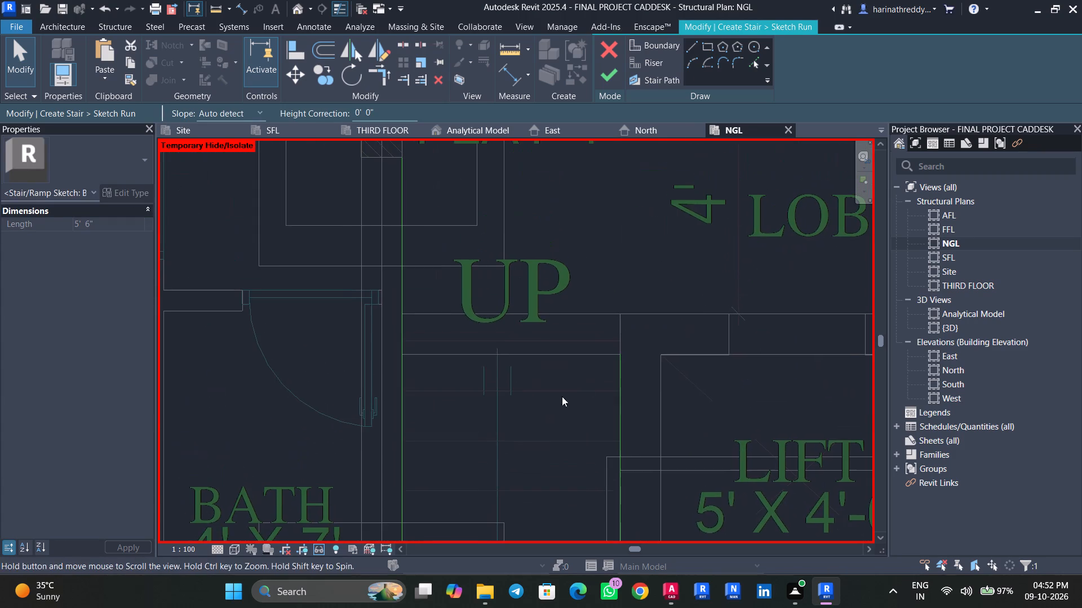
{"action": "key", "text": "Escape"}
{"action": "scroll", "coordinate": [616, 372], "scroll_direction": "up", "scroll_amount": 3}
{"action": "left_click", "coordinate": [619, 372]}
{"action": "scroll", "coordinate": [627, 359], "scroll_direction": "up", "scroll_amount": 4}
{"action": "left_click_drag", "start_coordinate": [622, 339], "coordinate": [620, 332]}
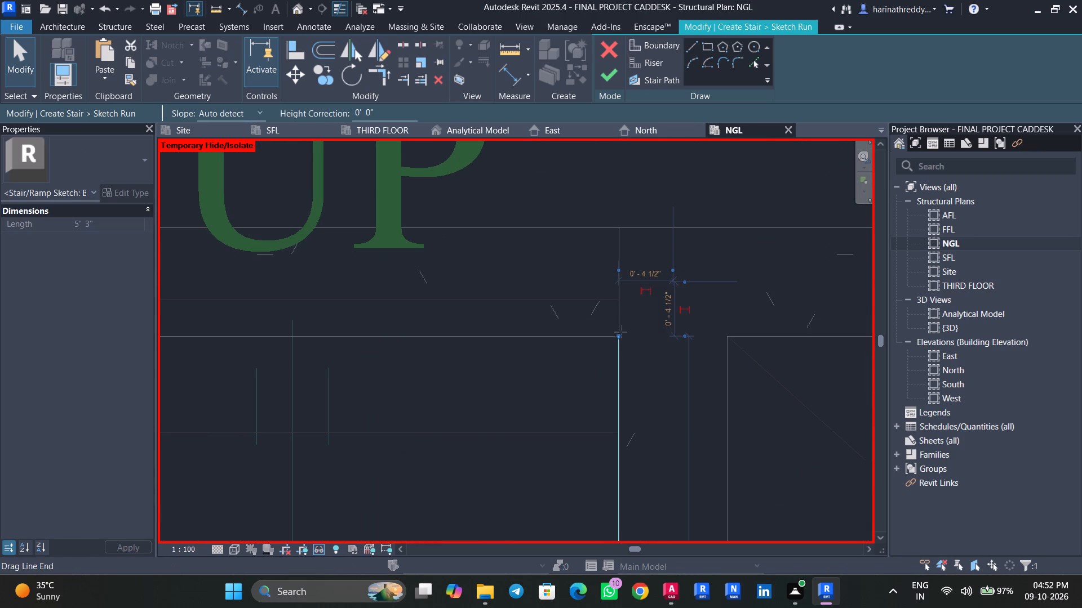
{"action": "left_click_drag", "start_coordinate": [620, 332], "coordinate": [622, 302]}
{"action": "key", "text": "Escape"}
Shorten the UP flight's bath-side boundary line to end at that flight's lobby-end riser line.
{"action": "scroll", "coordinate": [565, 400], "scroll_direction": "up", "scroll_amount": 1}
{"action": "scroll", "coordinate": [565, 400], "scroll_direction": "down", "scroll_amount": 1}
{"action": "scroll", "coordinate": [565, 400], "scroll_direction": "up", "scroll_amount": 1}
{"action": "scroll", "coordinate": [565, 400], "scroll_direction": "down", "scroll_amount": 4}
{"action": "middle_click_drag", "start_coordinate": [515, 399], "coordinate": [693, 379]}
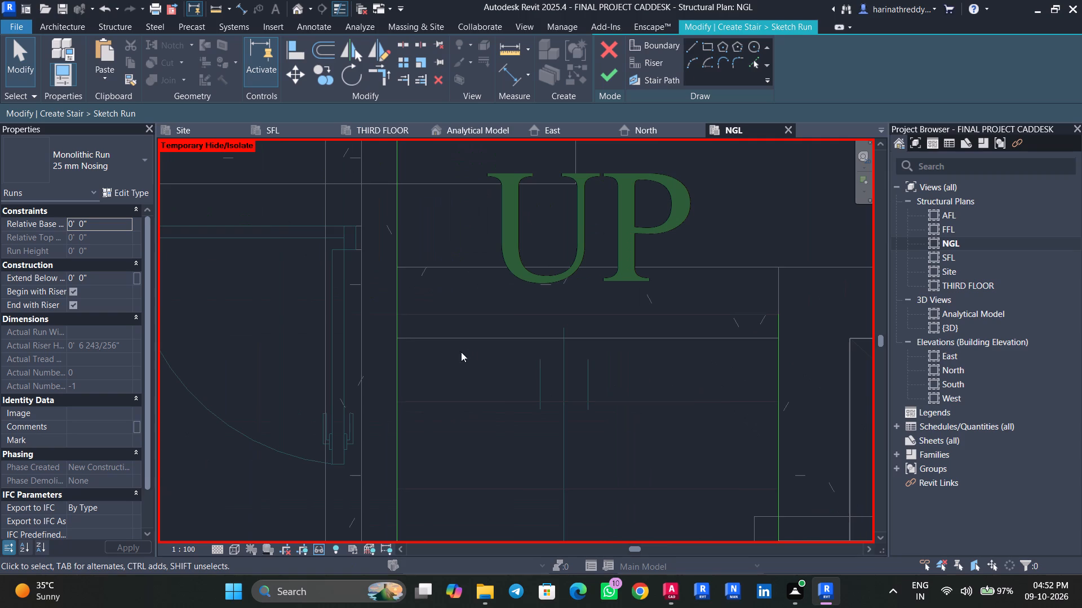
{"action": "left_click", "coordinate": [387, 375]}
{"action": "left_click", "coordinate": [392, 375]}
{"action": "scroll", "coordinate": [430, 370], "scroll_direction": "down", "scroll_amount": 5}
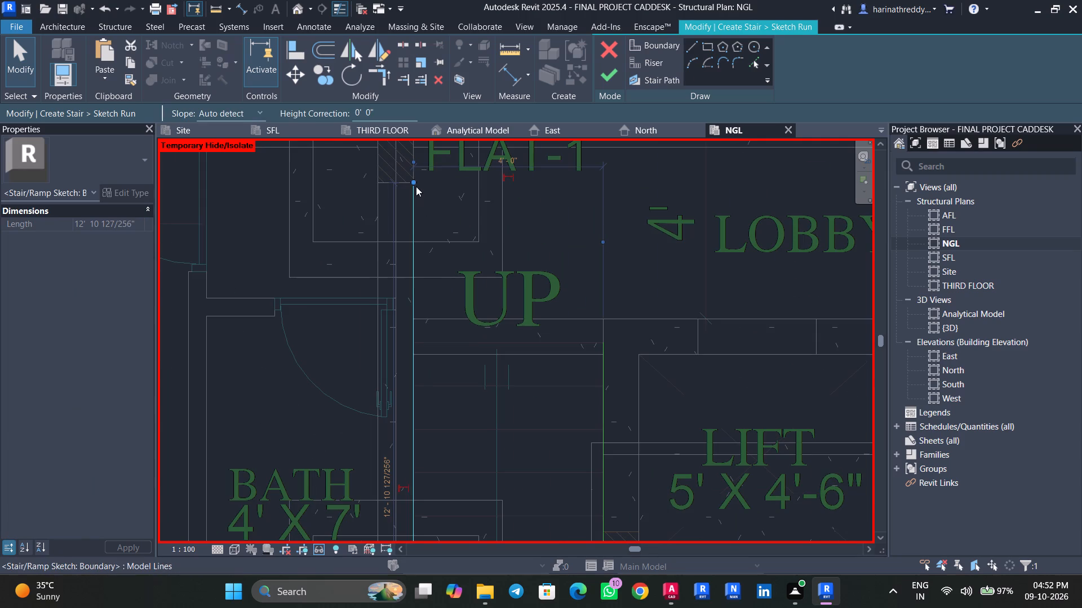
{"action": "left_click_drag", "start_coordinate": [413, 181], "coordinate": [416, 344]}
{"action": "scroll", "coordinate": [418, 349], "scroll_direction": "up", "scroll_amount": 6}
{"action": "key", "text": "Escape"}
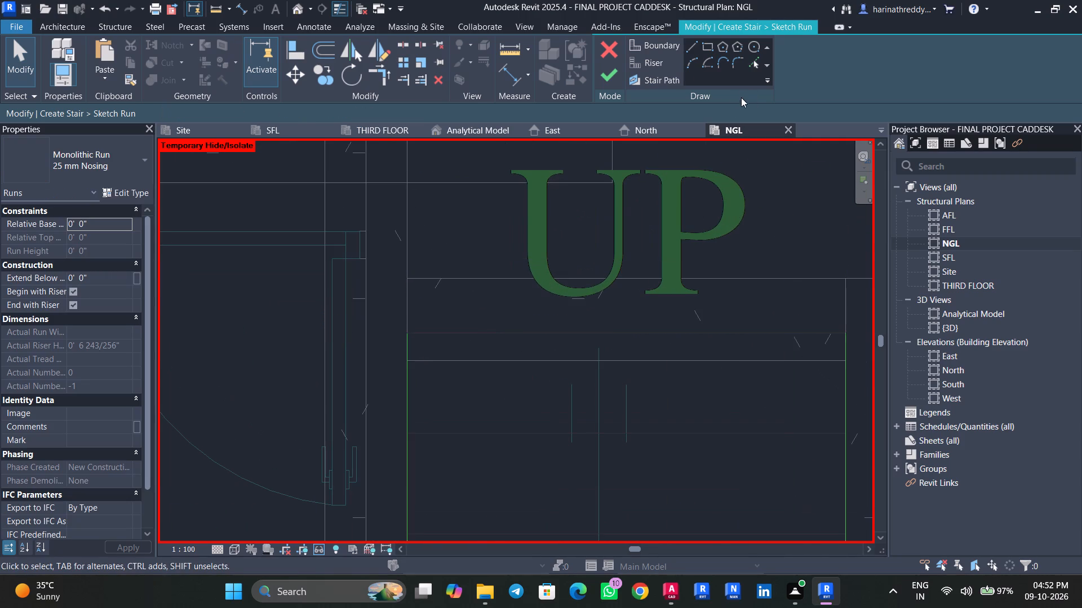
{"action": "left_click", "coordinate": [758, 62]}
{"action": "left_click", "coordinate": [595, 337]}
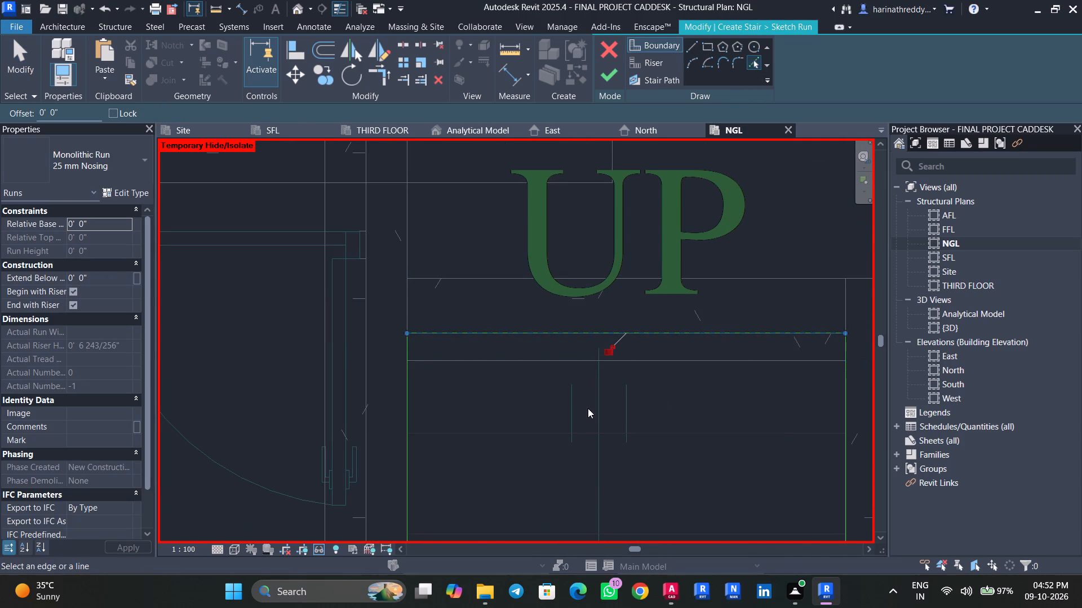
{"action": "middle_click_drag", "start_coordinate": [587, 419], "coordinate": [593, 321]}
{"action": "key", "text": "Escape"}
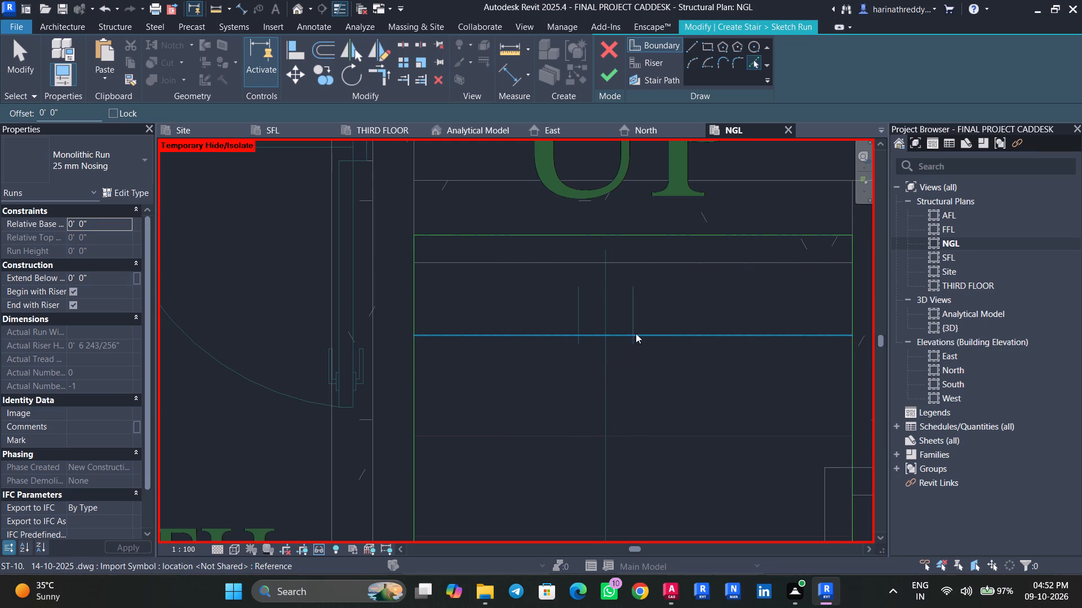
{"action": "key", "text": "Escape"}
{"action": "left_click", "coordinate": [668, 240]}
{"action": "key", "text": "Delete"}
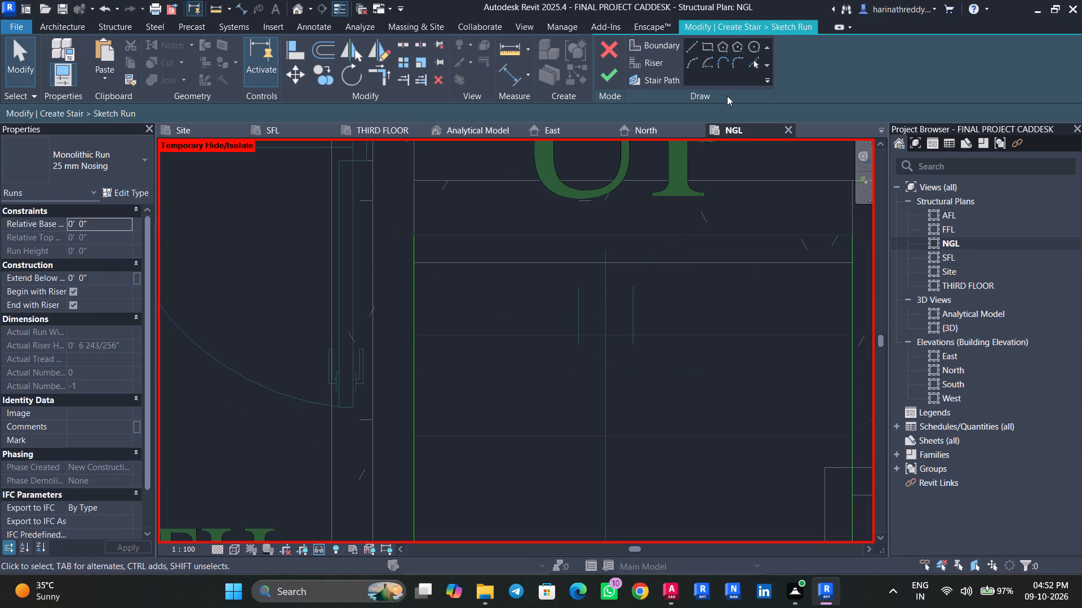
Create the UP flight's riser lines by picking the ST-10 tread lines from the lobby end to the lift's road-side edge.
{"action": "left_click", "coordinate": [664, 63]}
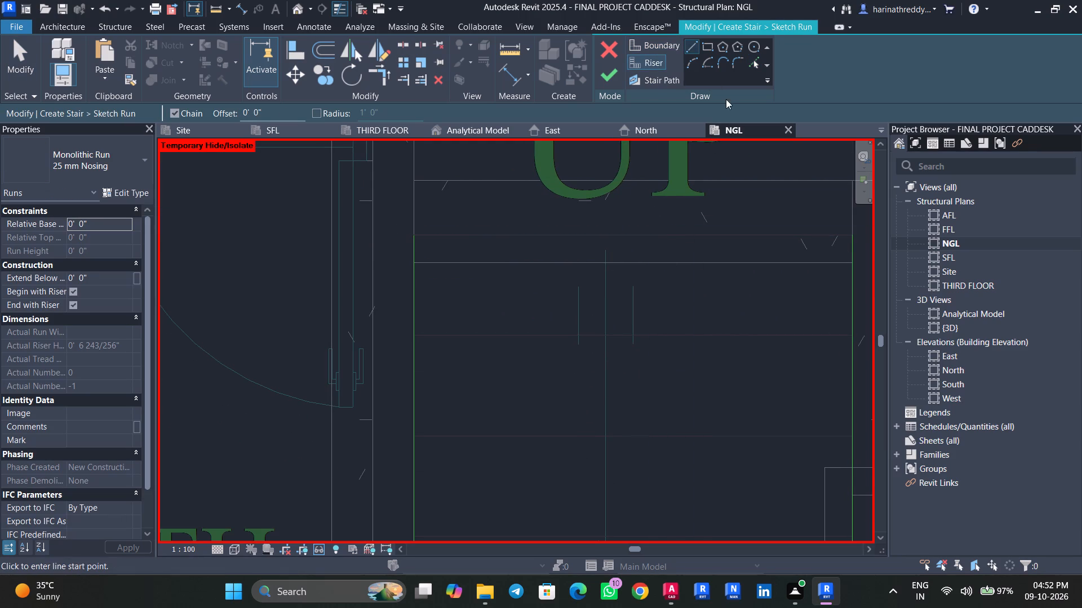
{"action": "left_click", "coordinate": [757, 66]}
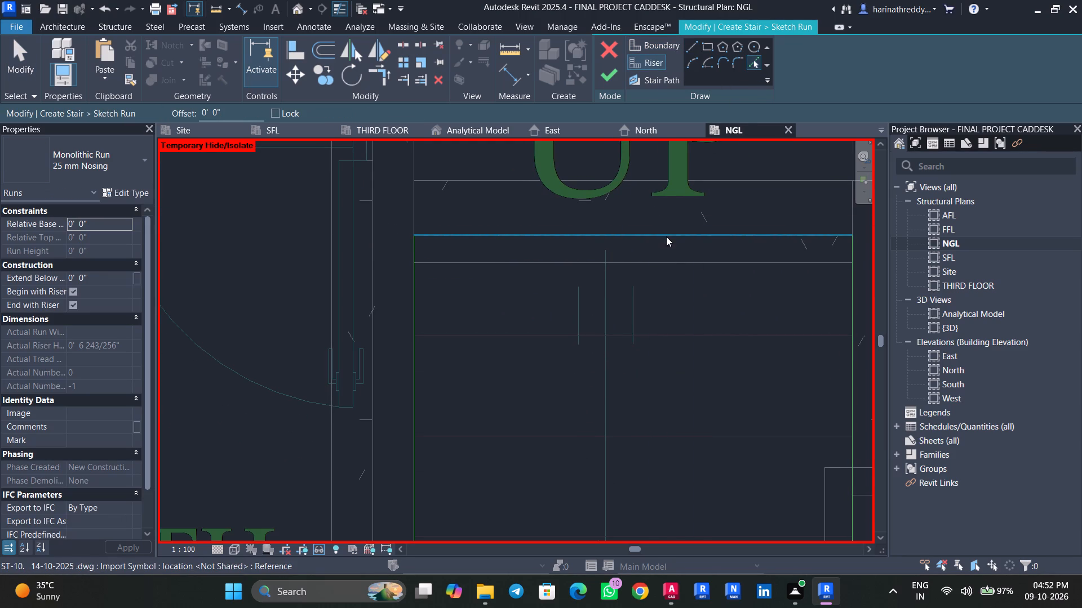
{"action": "left_click", "coordinate": [667, 235]}
{"action": "left_click", "coordinate": [675, 337]}
{"action": "middle_click_drag", "start_coordinate": [673, 416], "coordinate": [684, 311]}
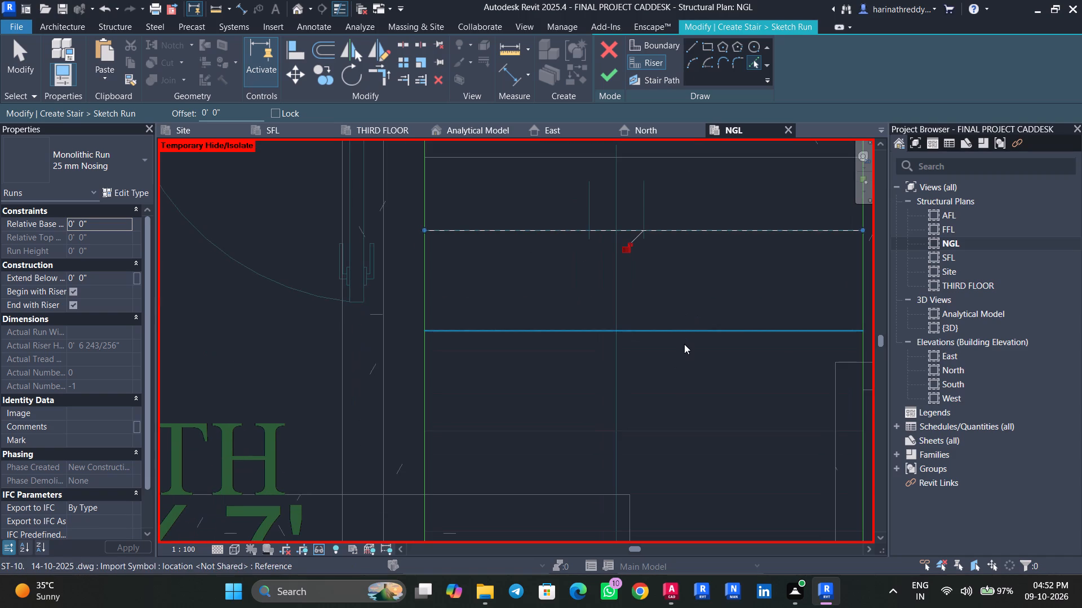
{"action": "double_click", "coordinate": [685, 339]}
{"action": "left_click", "coordinate": [688, 335]}
{"action": "middle_click_drag", "start_coordinate": [688, 389], "coordinate": [701, 288]}
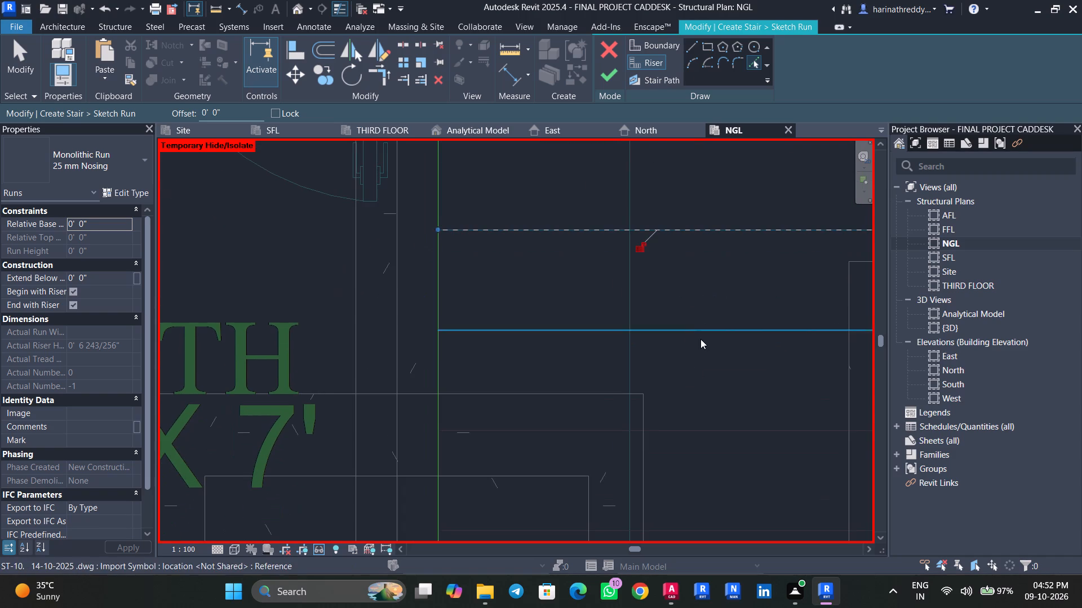
{"action": "left_click", "coordinate": [702, 334]}
{"action": "middle_click_drag", "start_coordinate": [707, 385], "coordinate": [719, 261]}
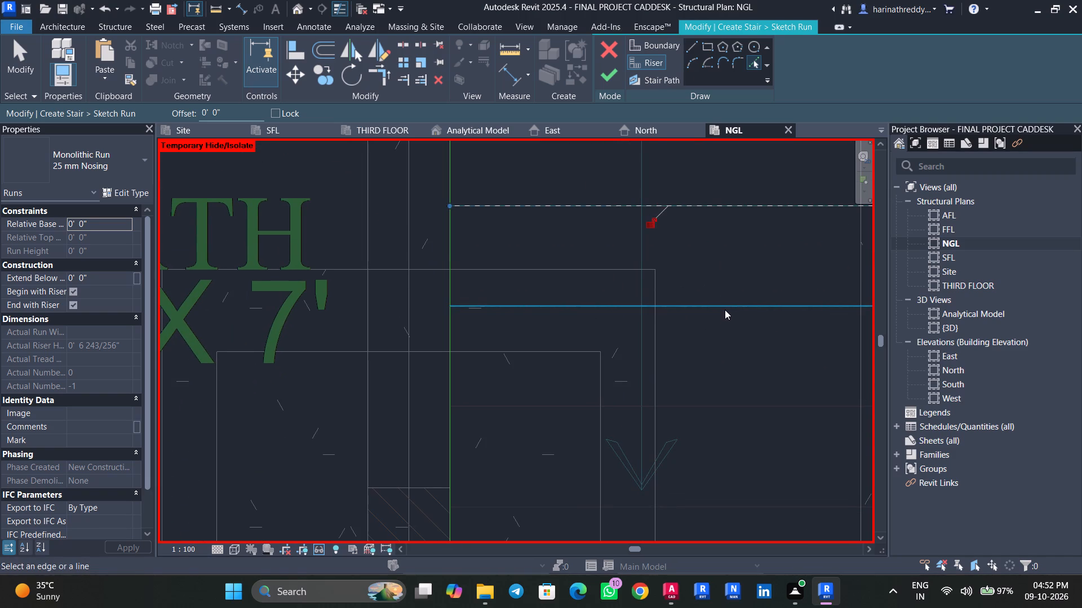
{"action": "left_click", "coordinate": [724, 308]}
{"action": "left_click", "coordinate": [728, 411]}
{"action": "scroll", "coordinate": [742, 438], "scroll_direction": "up", "scroll_amount": 1}
{"action": "middle_click_drag", "start_coordinate": [742, 438], "coordinate": [642, 240]}
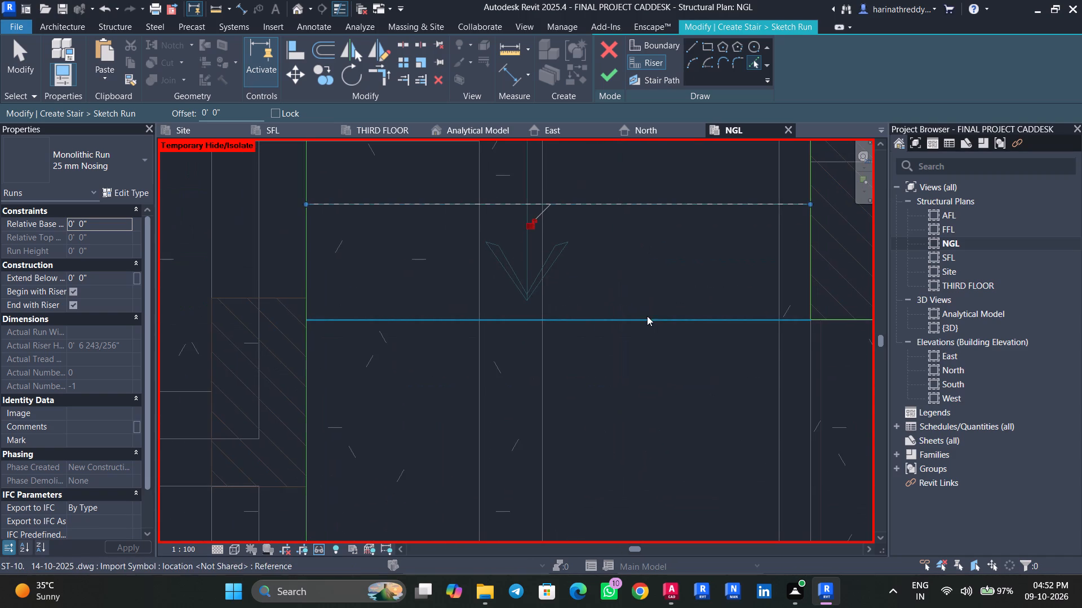
{"action": "left_click", "coordinate": [648, 319]}
{"action": "middle_click_drag", "start_coordinate": [656, 353], "coordinate": [640, 258]}
{"action": "scroll", "coordinate": [634, 299], "scroll_direction": "down", "scroll_amount": 7}
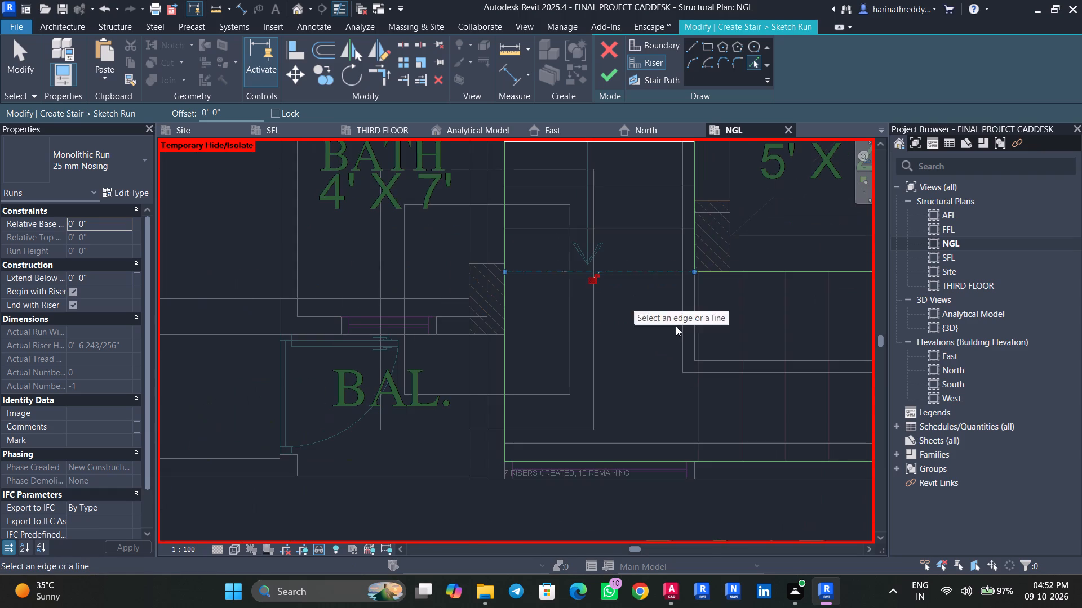
Pick the ST-10 tread lines of the middle flight on the lift's road side as risers, ending at the DN-side lift corner.
{"action": "left_click", "coordinate": [697, 407]}
{"action": "left_click", "coordinate": [738, 412]}
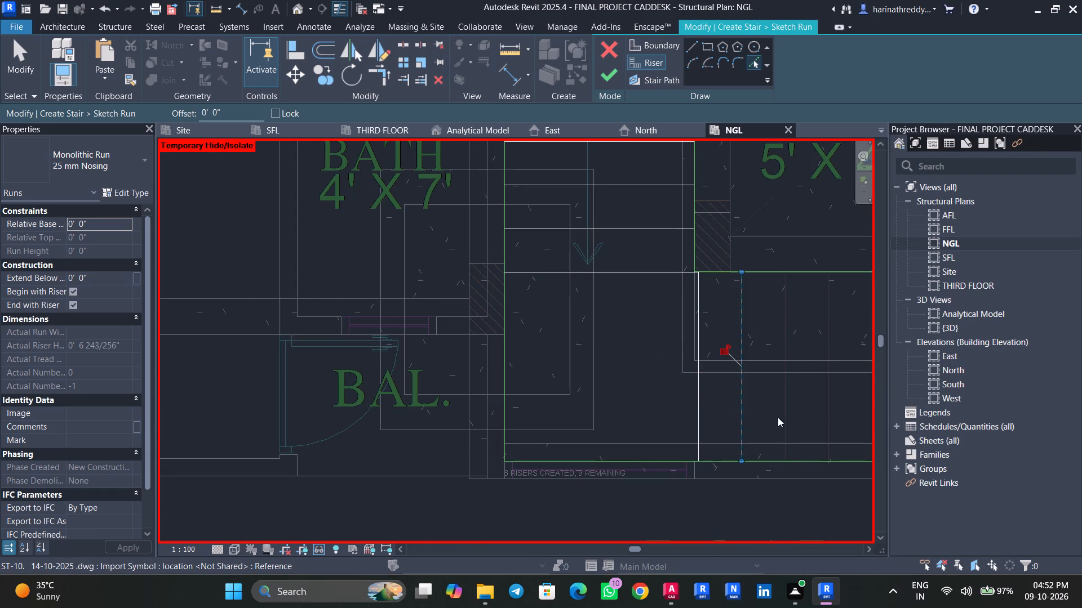
{"action": "left_click", "coordinate": [783, 420]}
{"action": "left_click", "coordinate": [829, 426]}
{"action": "scroll", "coordinate": [629, 319], "scroll_direction": "up", "scroll_amount": 10}
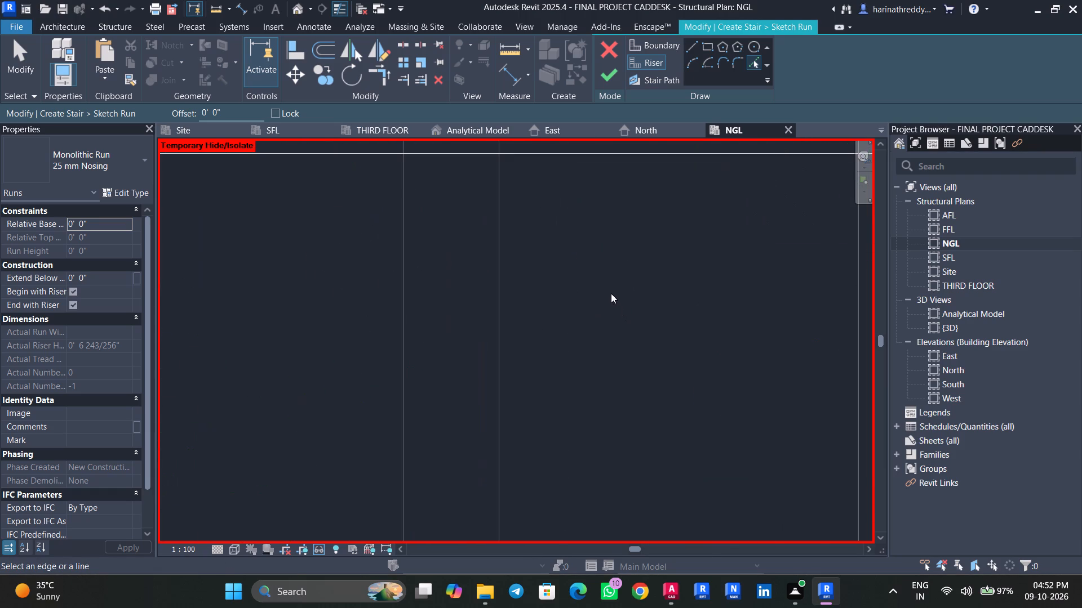
{"action": "scroll", "coordinate": [609, 293], "scroll_direction": "down", "scroll_amount": 4}
{"action": "middle_click_drag", "start_coordinate": [608, 293], "coordinate": [376, 294]}
{"action": "scroll", "coordinate": [530, 342], "scroll_direction": "down", "scroll_amount": 5}
{"action": "middle_click_drag", "start_coordinate": [681, 369], "coordinate": [516, 354]}
{"action": "scroll", "coordinate": [561, 394], "scroll_direction": "up", "scroll_amount": 4}
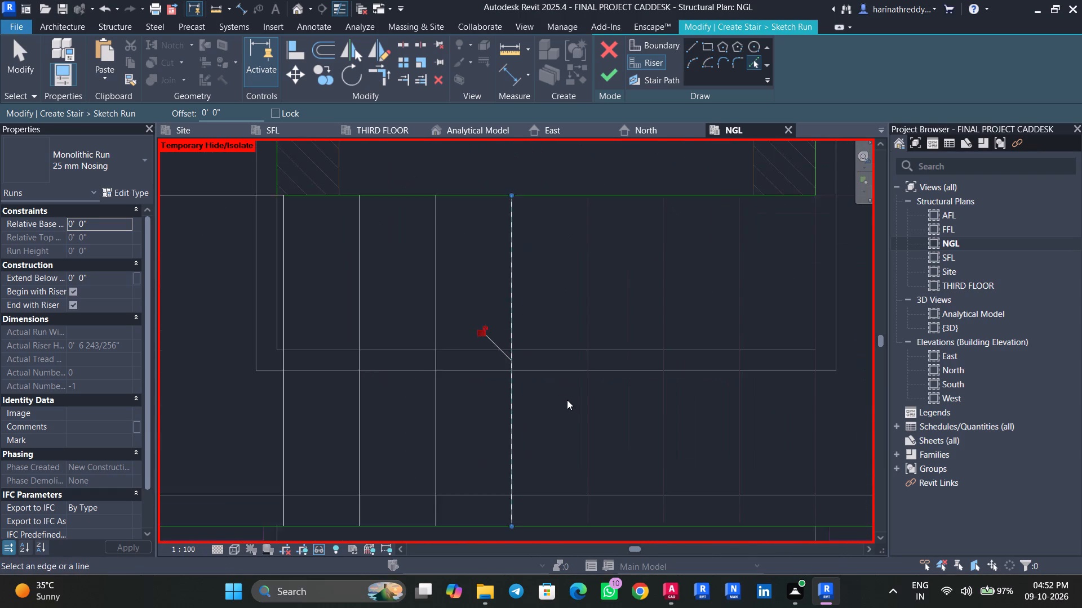
{"action": "left_click", "coordinate": [591, 407]}
{"action": "left_click", "coordinate": [680, 424]}
{"action": "middle_click_drag", "start_coordinate": [711, 424], "coordinate": [573, 420]}
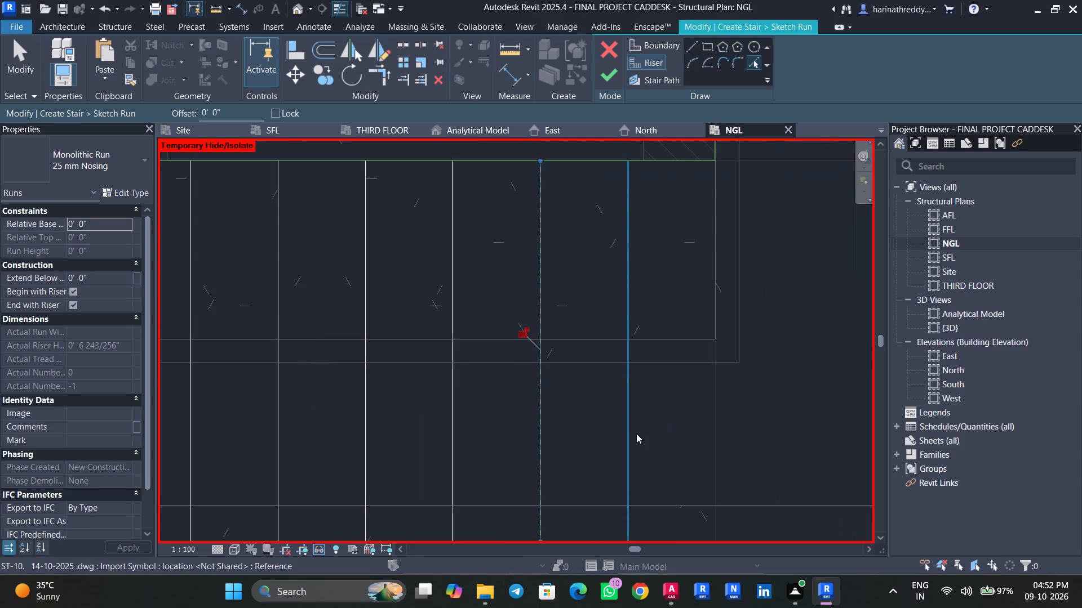
{"action": "left_click", "coordinate": [637, 433]}
{"action": "left_click", "coordinate": [629, 441]}
{"action": "left_click", "coordinate": [716, 455]}
Create the DN flight's riser lines by picking the ST-10 tread lines from the lift's road-side edge to the lobby end.
{"action": "middle_click_drag", "start_coordinate": [770, 343], "coordinate": [579, 454]}
{"action": "scroll", "coordinate": [585, 448], "scroll_direction": "down", "scroll_amount": 1}
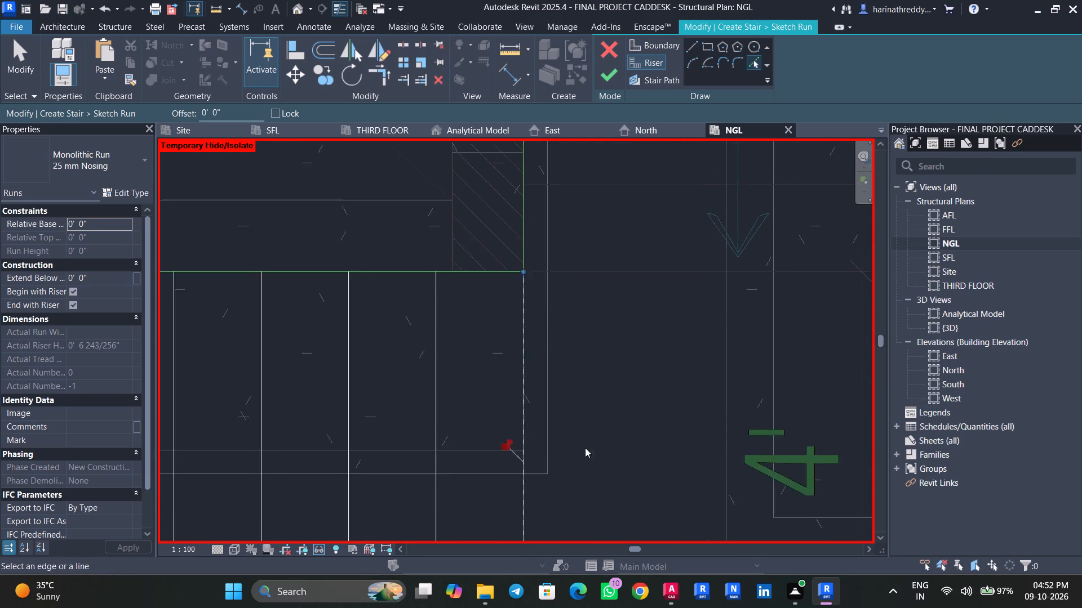
{"action": "scroll", "coordinate": [585, 448], "scroll_direction": "down", "scroll_amount": 2}
{"action": "middle_click_drag", "start_coordinate": [605, 369], "coordinate": [568, 440]}
{"action": "left_click", "coordinate": [578, 406]}
{"action": "left_click", "coordinate": [586, 350]}
{"action": "middle_click_drag", "start_coordinate": [591, 307], "coordinate": [591, 398]}
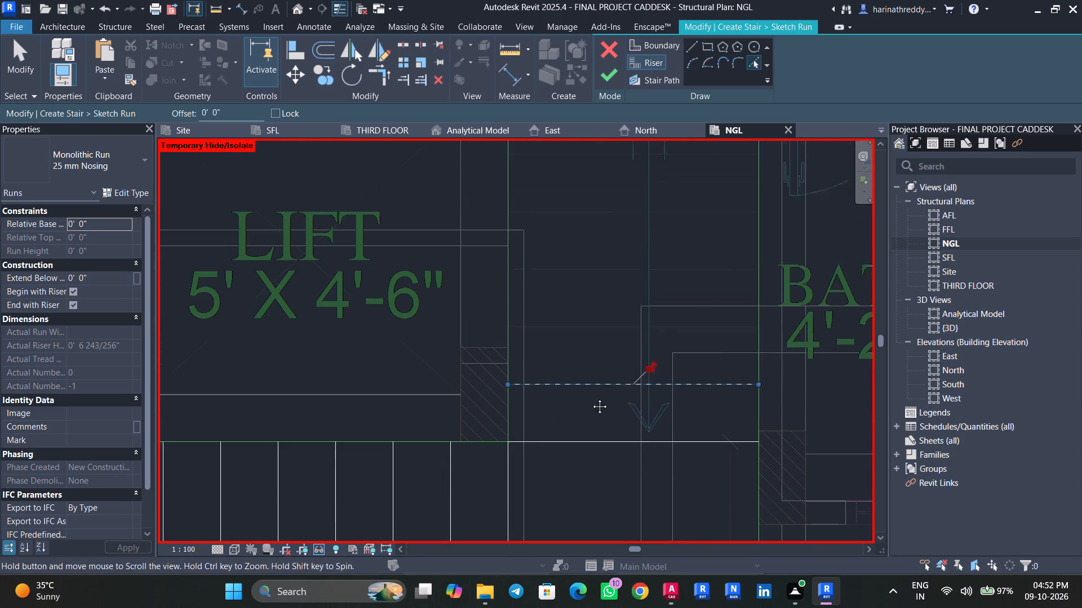
{"action": "middle_click_drag", "start_coordinate": [591, 398], "coordinate": [591, 417]}
{"action": "left_click", "coordinate": [593, 401]}
{"action": "left_click", "coordinate": [595, 341]}
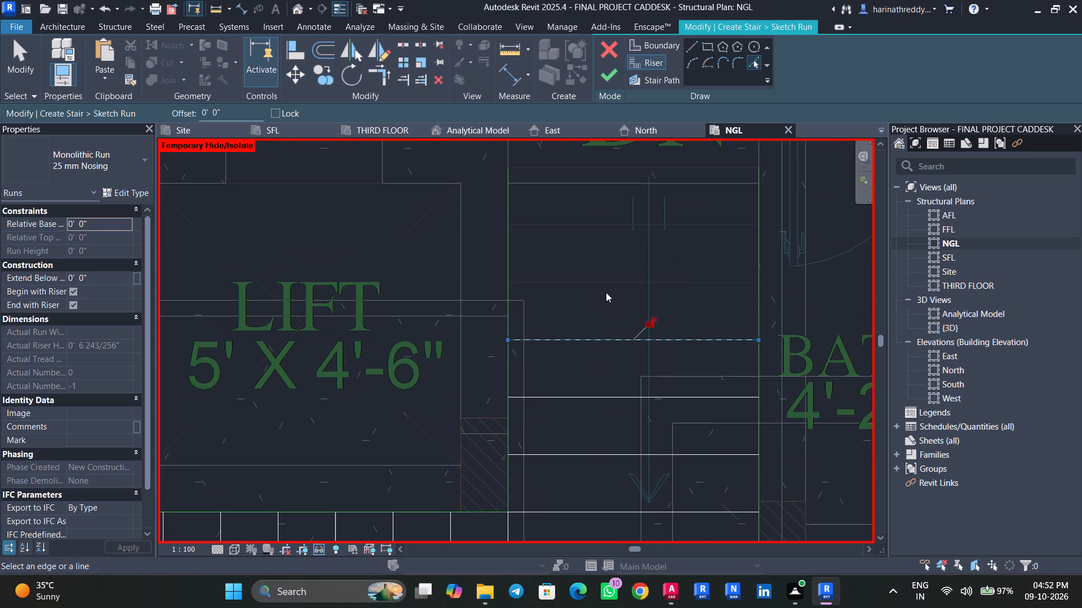
{"action": "left_click", "coordinate": [605, 285]}
{"action": "left_click", "coordinate": [606, 231]}
{"action": "middle_click_drag", "start_coordinate": [611, 269], "coordinate": [605, 428]}
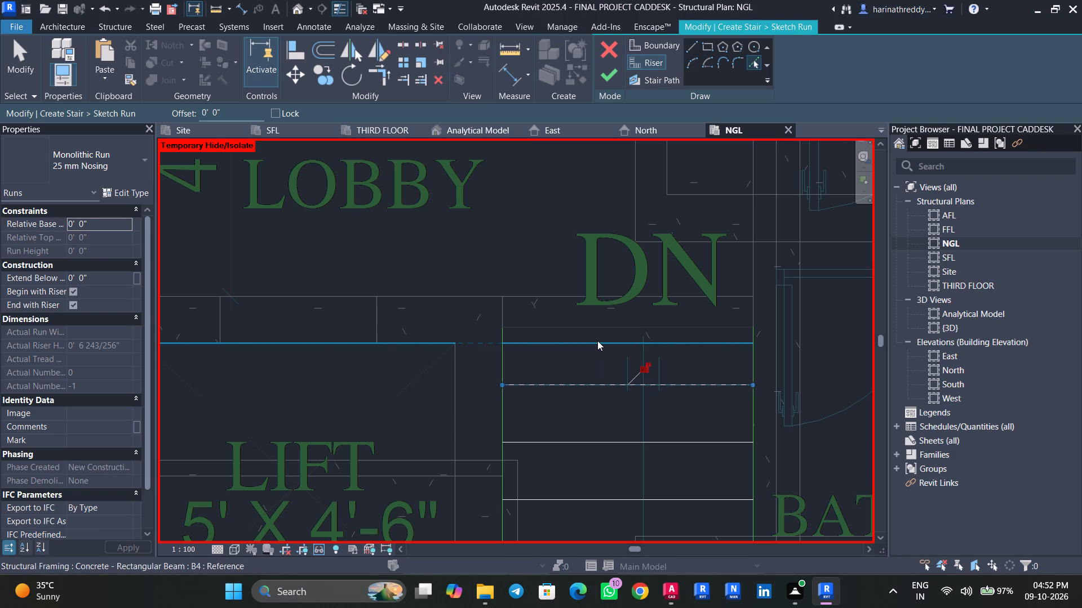
{"action": "scroll", "coordinate": [590, 336], "scroll_direction": "up", "scroll_amount": 5}
{"action": "left_click", "coordinate": [595, 316]}
{"action": "scroll", "coordinate": [620, 401], "scroll_direction": "down", "scroll_amount": 8}
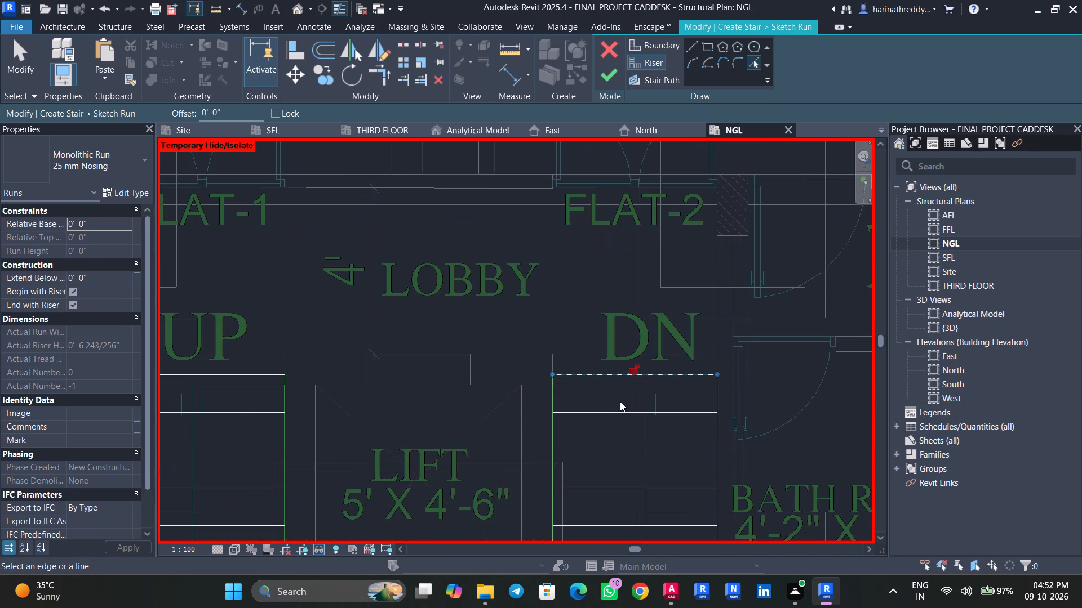
{"action": "key", "text": "Escape"}
Trim the DN flight's lift-side and bath-side boundary lines into corners with its lobby-end riser.
{"action": "key", "text": "t"}
{"action": "key", "text": "r"}
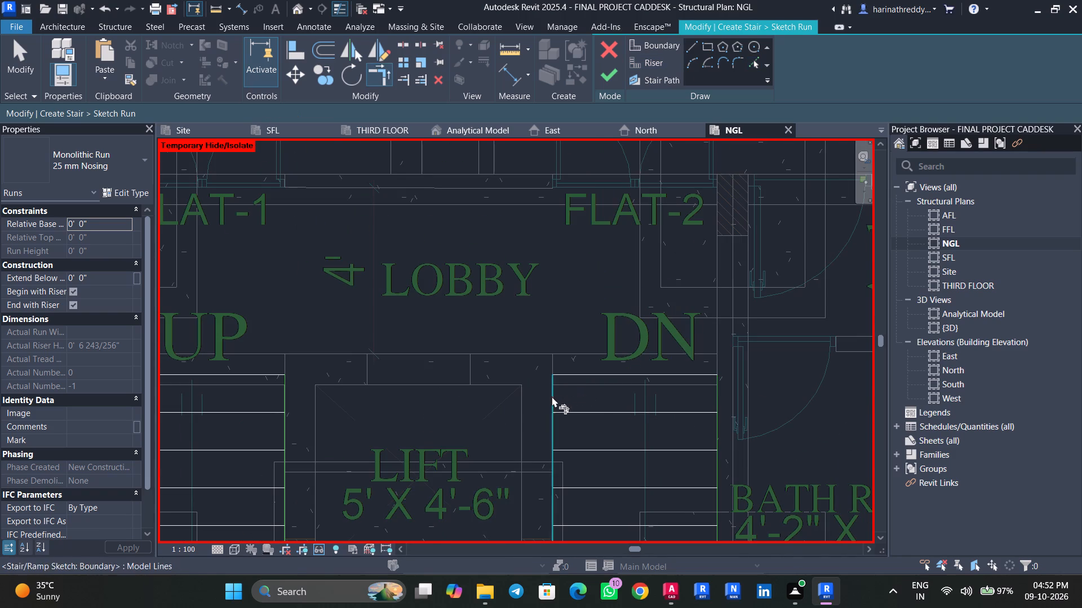
{"action": "left_click", "coordinate": [550, 396]}
{"action": "left_click", "coordinate": [565, 373]}
{"action": "left_click", "coordinate": [672, 370]}
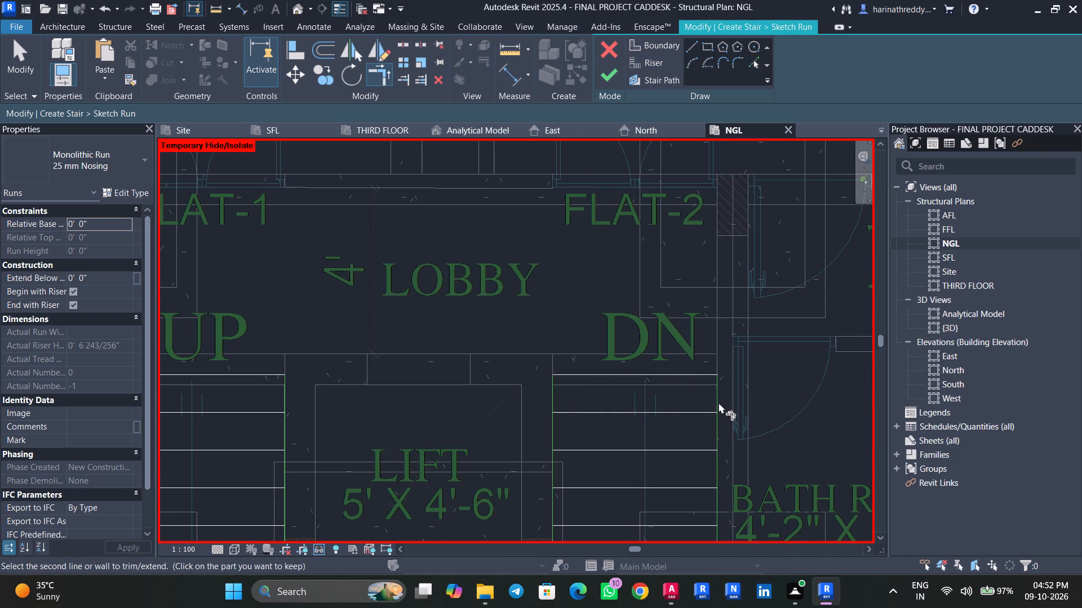
{"action": "left_click", "coordinate": [719, 403]}
{"action": "left_click", "coordinate": [553, 396]}
{"action": "left_click", "coordinate": [573, 370]}
Trim the UP flight's lift-side and bath-side boundary lines into corners with its lobby-end riser.
{"action": "middle_click_drag", "start_coordinate": [579, 422], "coordinate": [643, 271]}
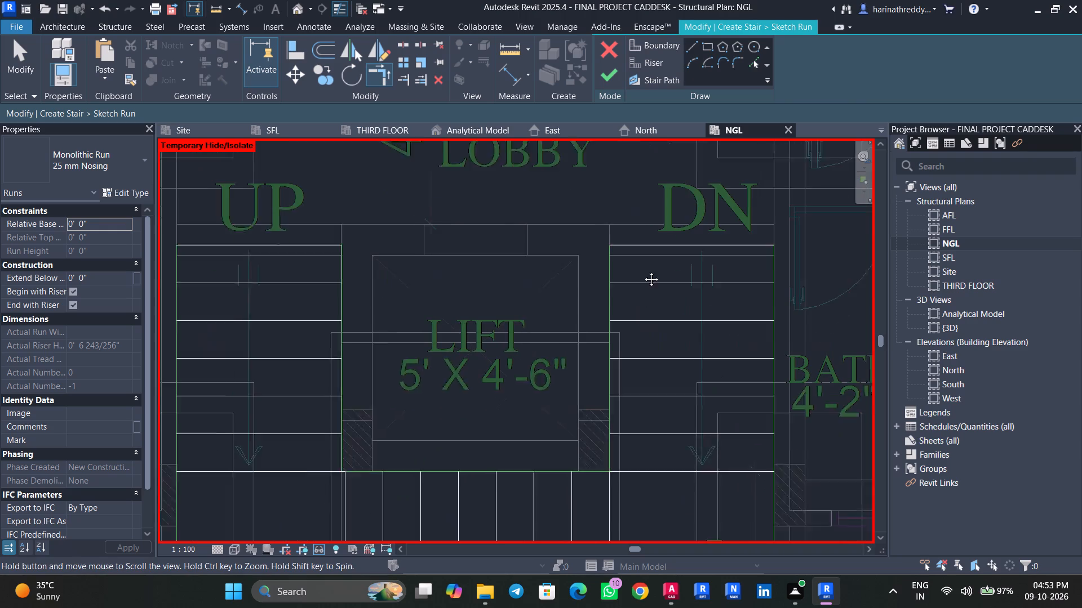
{"action": "middle_click_drag", "start_coordinate": [643, 271], "coordinate": [644, 270]}
{"action": "middle_click_drag", "start_coordinate": [565, 401], "coordinate": [570, 386]}
{"action": "middle_click_drag", "start_coordinate": [411, 401], "coordinate": [488, 499]}
{"action": "scroll", "coordinate": [381, 332], "scroll_direction": "up", "scroll_amount": 1}
{"action": "scroll", "coordinate": [380, 331], "scroll_direction": "down", "scroll_amount": 1}
{"action": "scroll", "coordinate": [378, 330], "scroll_direction": "up", "scroll_amount": 3}
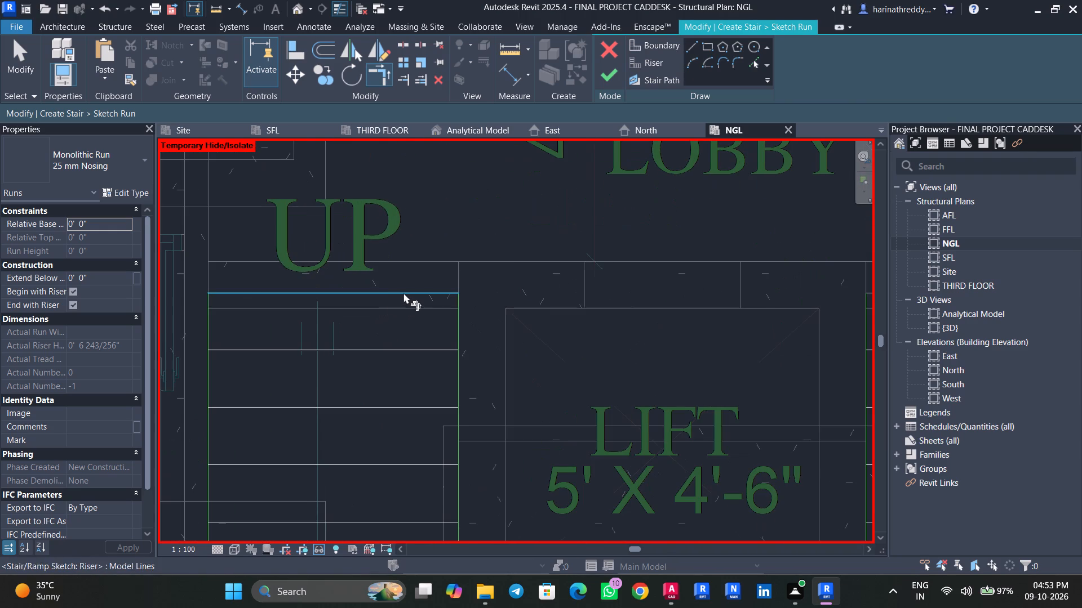
{"action": "left_click", "coordinate": [459, 328]}
{"action": "left_click", "coordinate": [427, 292]}
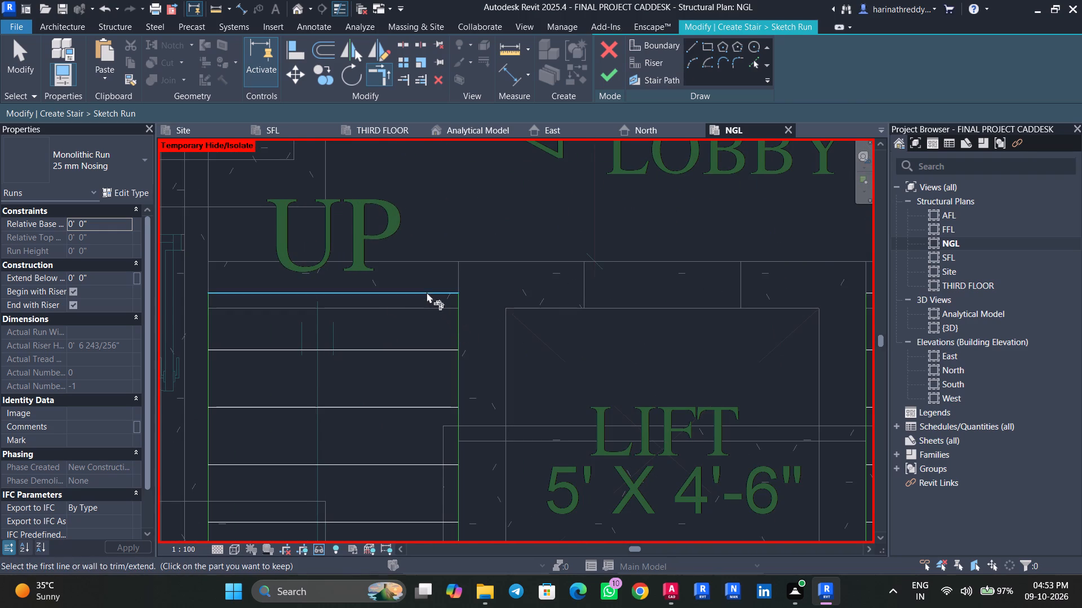
{"action": "left_click", "coordinate": [210, 336]}
{"action": "left_click", "coordinate": [247, 289]}
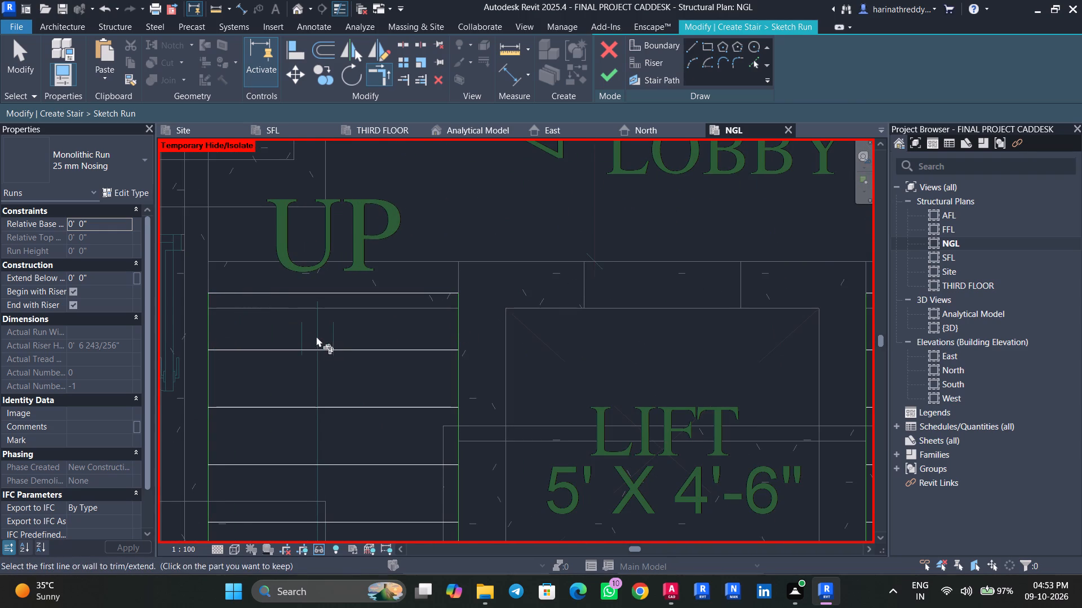
{"action": "scroll", "coordinate": [339, 321], "scroll_direction": "down", "scroll_amount": 3}
{"action": "key", "text": "Escape"}
{"action": "key", "text": "Escape"}
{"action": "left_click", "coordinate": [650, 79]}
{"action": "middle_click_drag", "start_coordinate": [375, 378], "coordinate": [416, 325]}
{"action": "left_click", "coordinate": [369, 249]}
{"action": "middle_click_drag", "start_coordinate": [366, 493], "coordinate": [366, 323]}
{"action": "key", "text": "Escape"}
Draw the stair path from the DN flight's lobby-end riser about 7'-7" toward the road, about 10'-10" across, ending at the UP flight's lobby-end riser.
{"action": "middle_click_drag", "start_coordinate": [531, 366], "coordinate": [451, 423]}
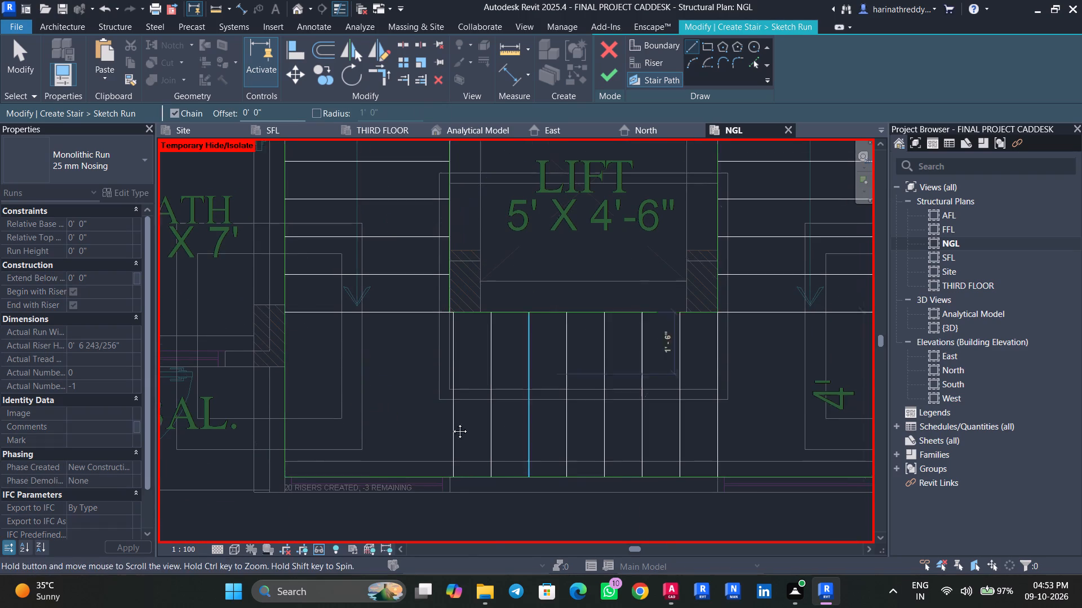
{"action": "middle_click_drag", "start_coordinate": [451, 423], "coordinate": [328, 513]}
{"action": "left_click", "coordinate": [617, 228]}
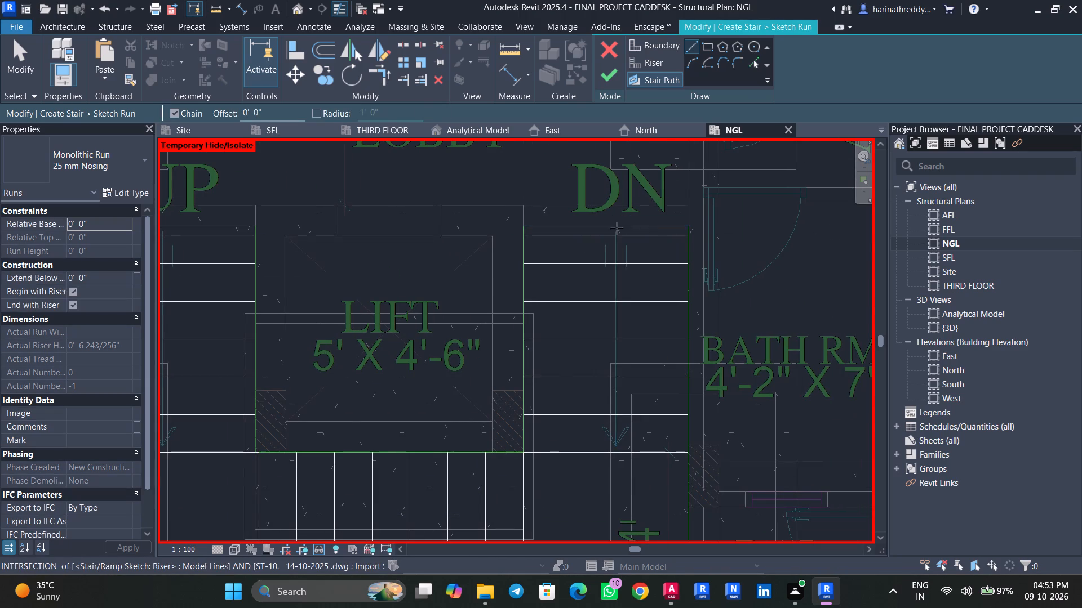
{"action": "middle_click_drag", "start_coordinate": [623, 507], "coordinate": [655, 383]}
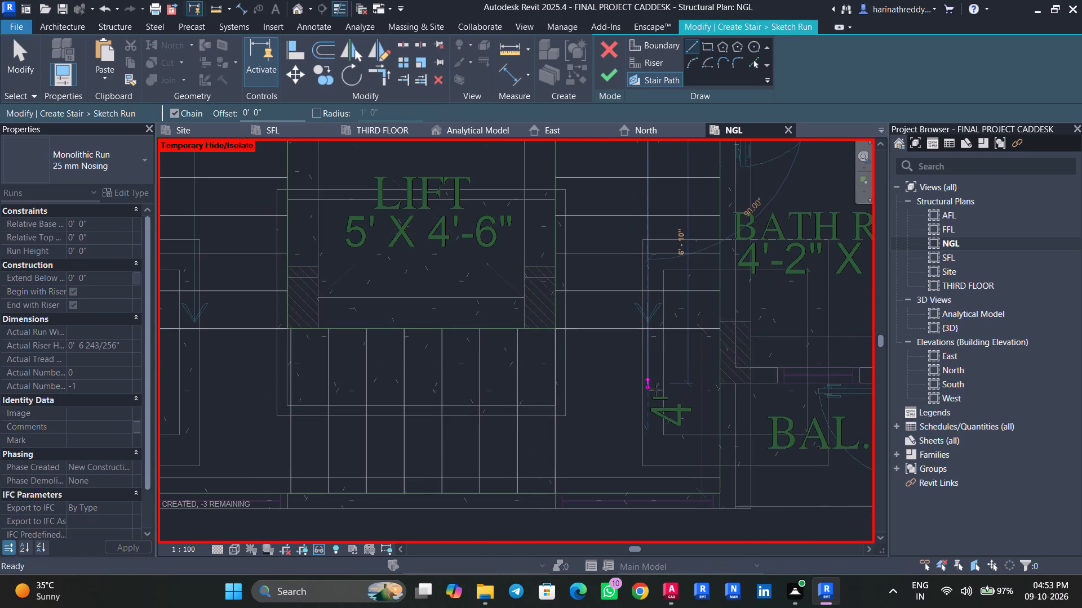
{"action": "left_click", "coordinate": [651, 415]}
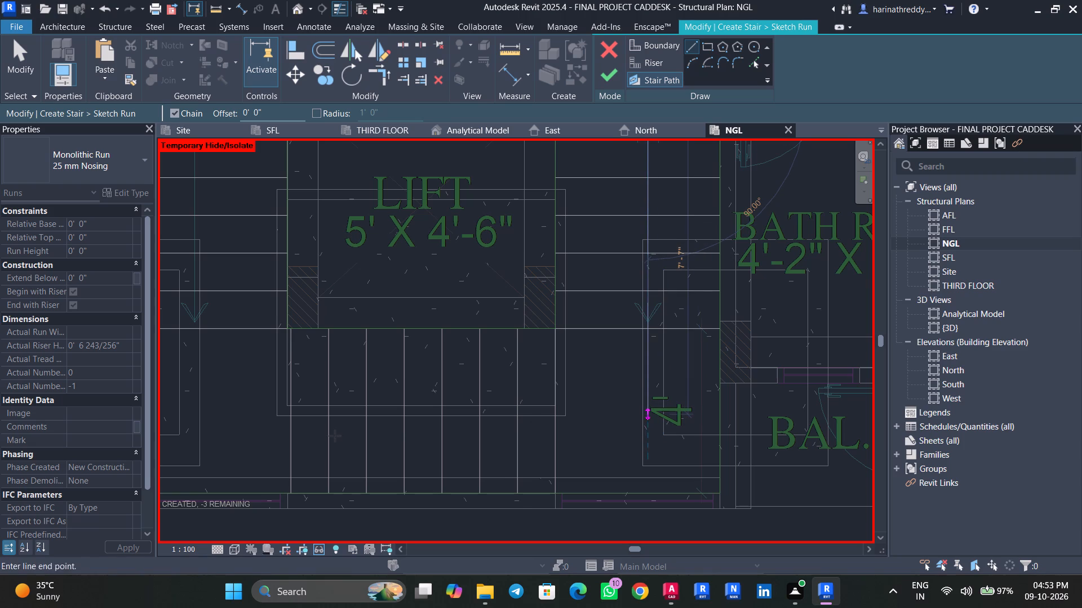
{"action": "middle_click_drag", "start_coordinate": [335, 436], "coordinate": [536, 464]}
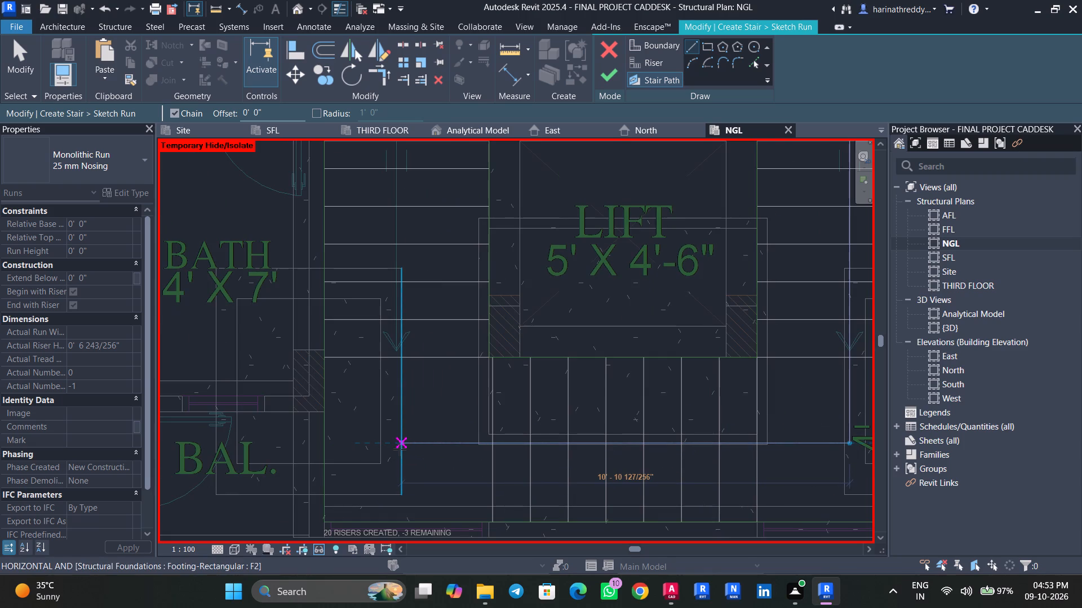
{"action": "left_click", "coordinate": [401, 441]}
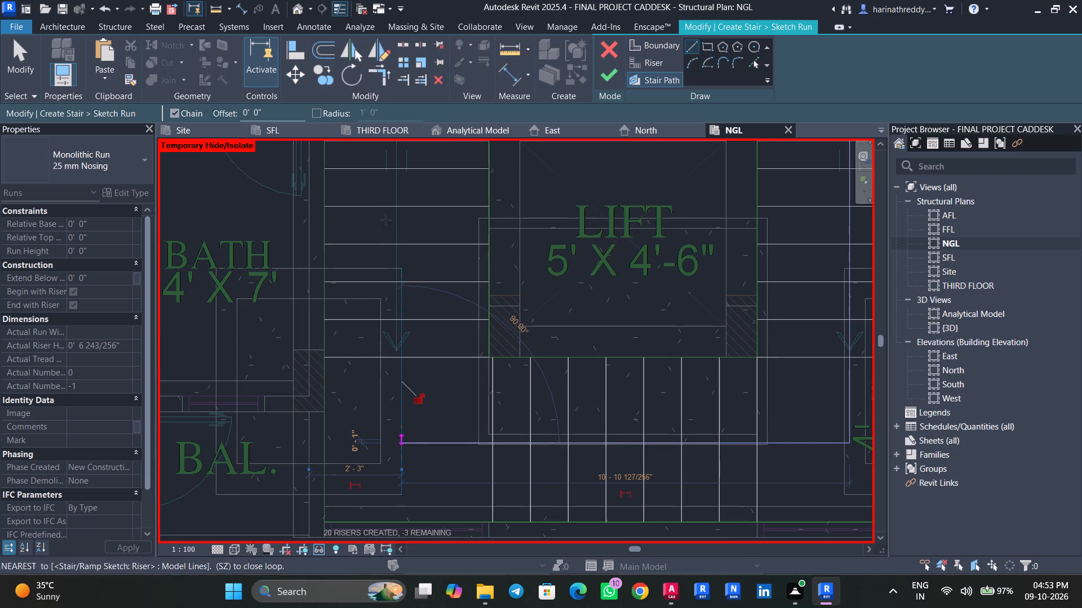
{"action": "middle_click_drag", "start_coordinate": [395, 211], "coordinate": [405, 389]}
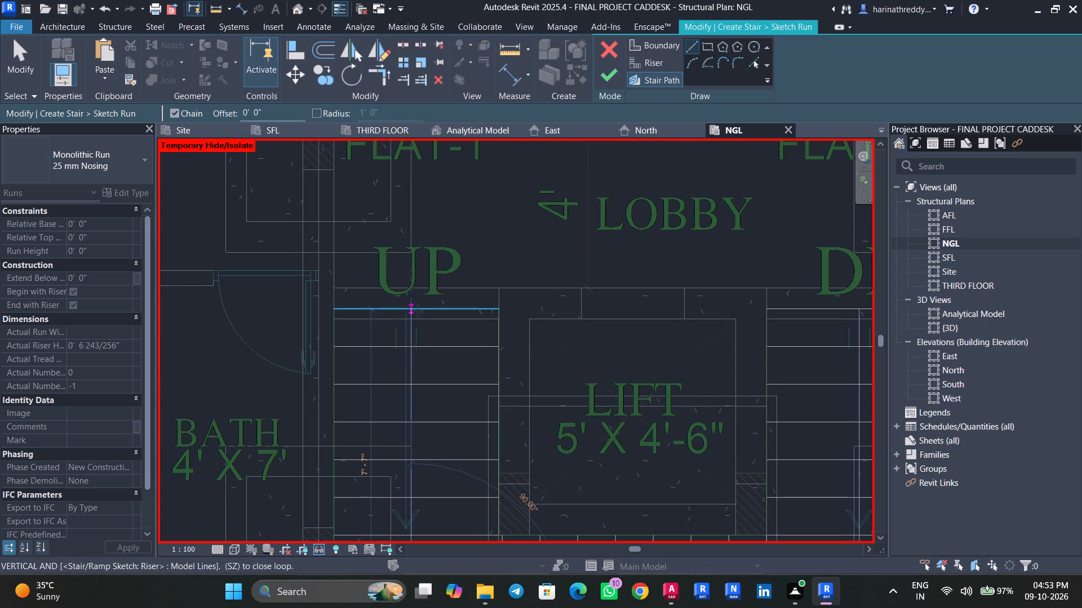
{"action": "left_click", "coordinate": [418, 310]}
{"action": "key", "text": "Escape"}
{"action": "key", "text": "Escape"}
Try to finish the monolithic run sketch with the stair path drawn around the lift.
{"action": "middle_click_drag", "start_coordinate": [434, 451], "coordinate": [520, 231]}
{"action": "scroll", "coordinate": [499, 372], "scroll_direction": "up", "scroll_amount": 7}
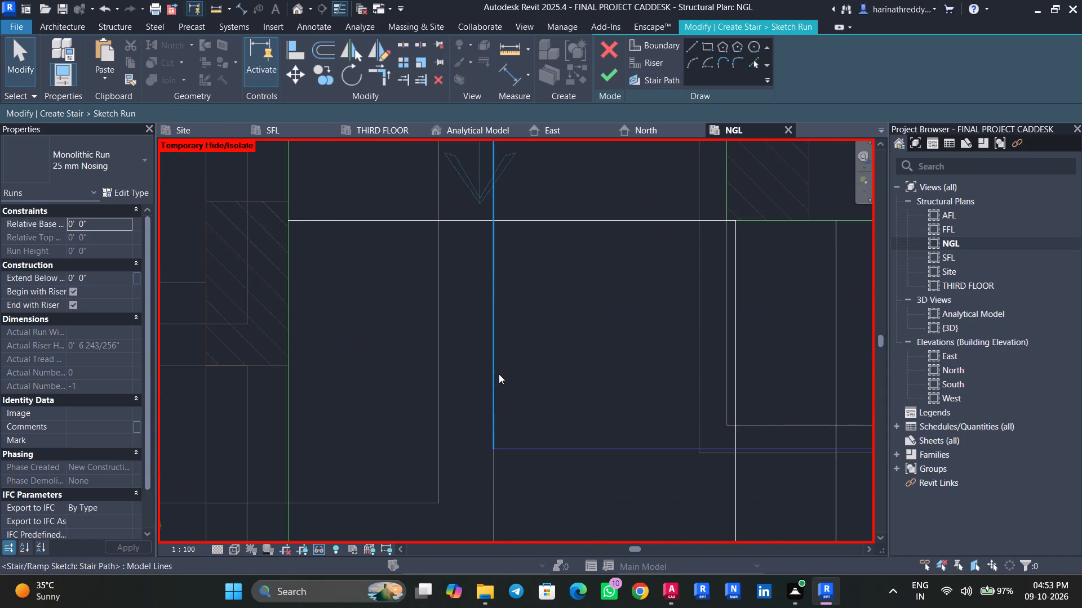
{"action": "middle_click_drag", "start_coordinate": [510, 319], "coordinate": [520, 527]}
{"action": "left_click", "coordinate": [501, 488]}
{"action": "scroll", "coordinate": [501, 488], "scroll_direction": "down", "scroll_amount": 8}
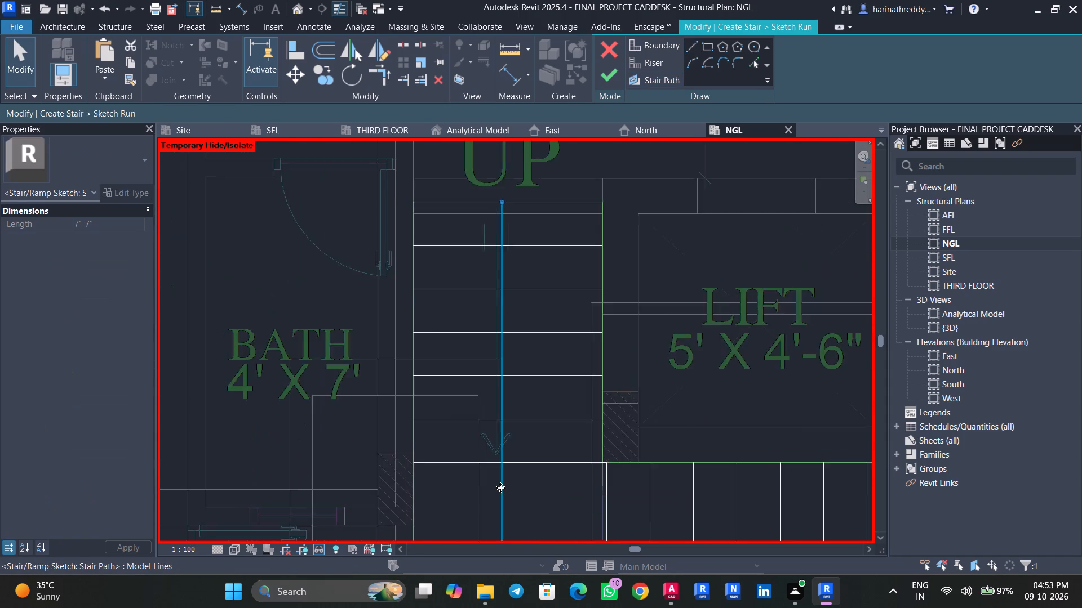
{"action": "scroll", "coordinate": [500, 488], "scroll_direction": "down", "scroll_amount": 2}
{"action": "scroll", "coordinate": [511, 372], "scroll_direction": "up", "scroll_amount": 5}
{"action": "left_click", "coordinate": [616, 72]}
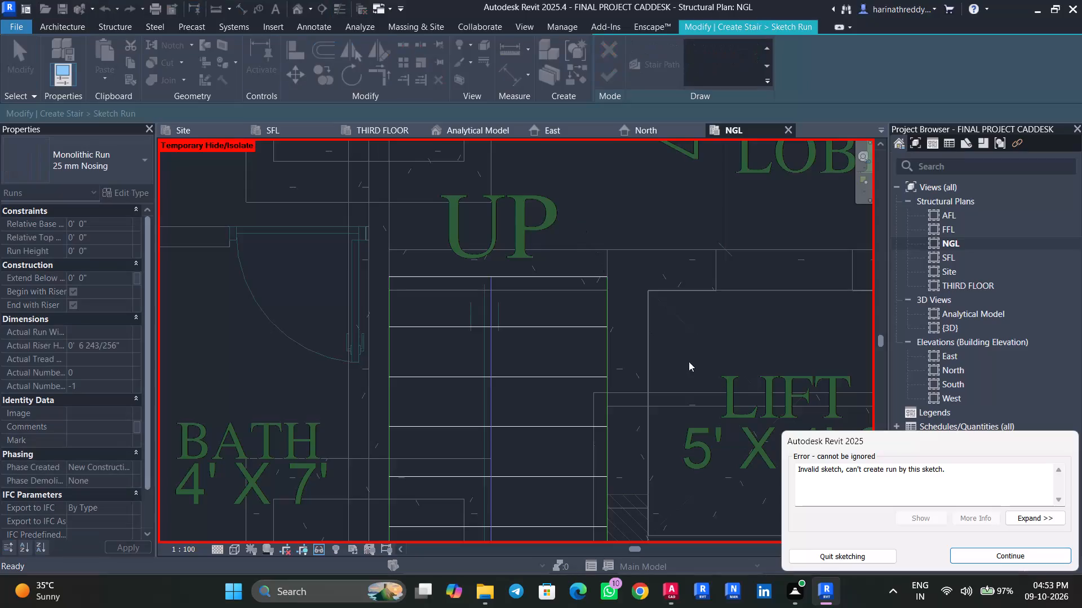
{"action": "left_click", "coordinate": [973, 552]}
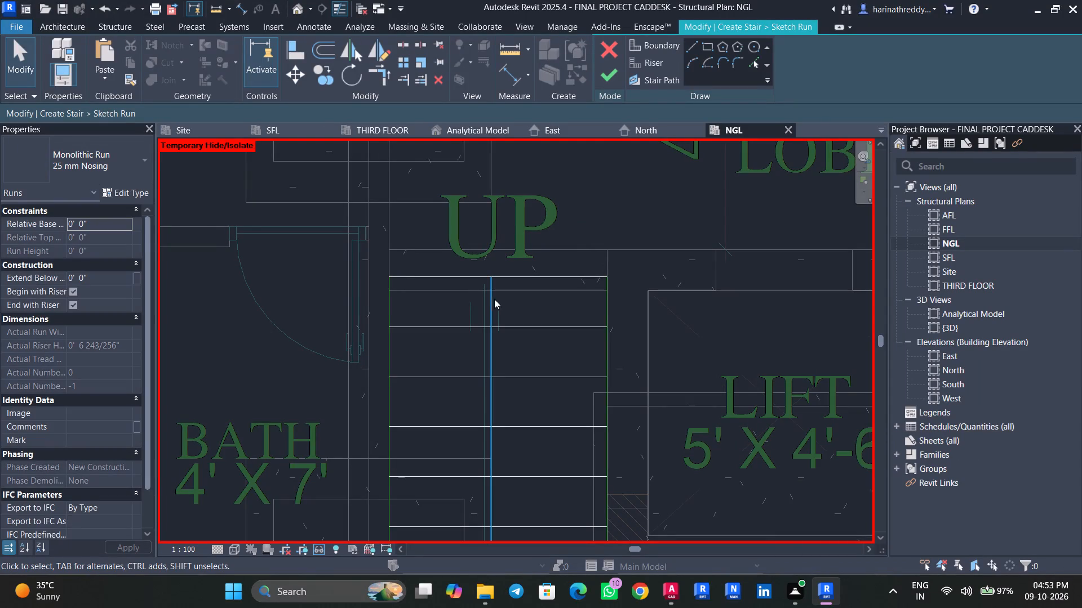
Trim the road-side boundary line and the DN flight's bath-side boundary line into a corner.
{"action": "left_click", "coordinate": [493, 299]}
{"action": "scroll", "coordinate": [601, 290], "scroll_direction": "up", "scroll_amount": 5}
{"action": "scroll", "coordinate": [562, 319], "scroll_direction": "down", "scroll_amount": 9}
{"action": "middle_click_drag", "start_coordinate": [638, 437], "coordinate": [597, 272]}
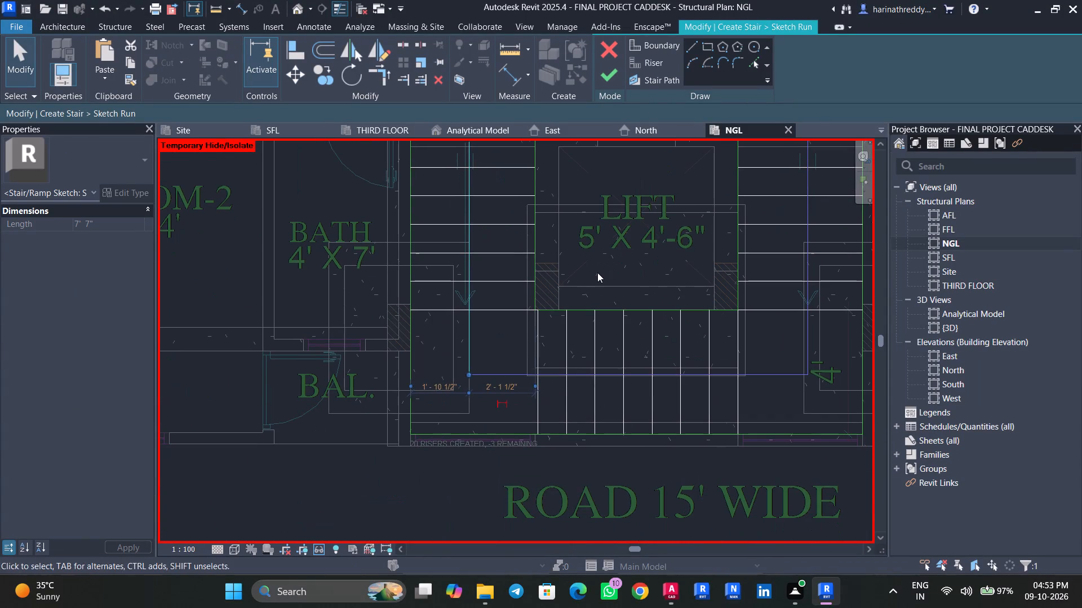
{"action": "key", "text": "Escape"}
{"action": "key", "text": "Escape"}
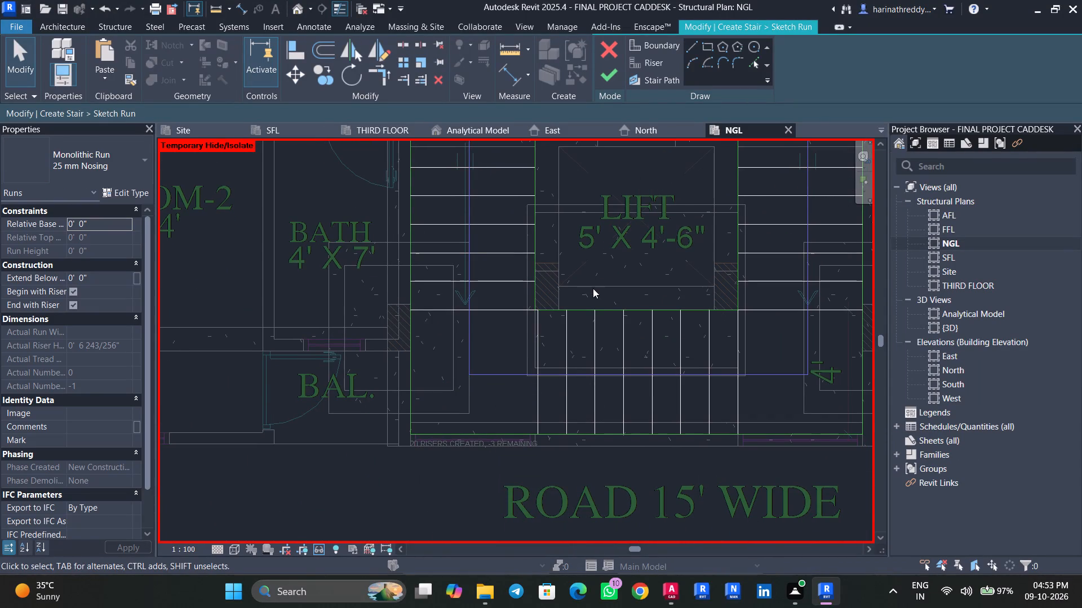
{"action": "middle_click_drag", "start_coordinate": [870, 441], "coordinate": [741, 449]}
{"action": "scroll", "coordinate": [750, 452], "scroll_direction": "up", "scroll_amount": 10}
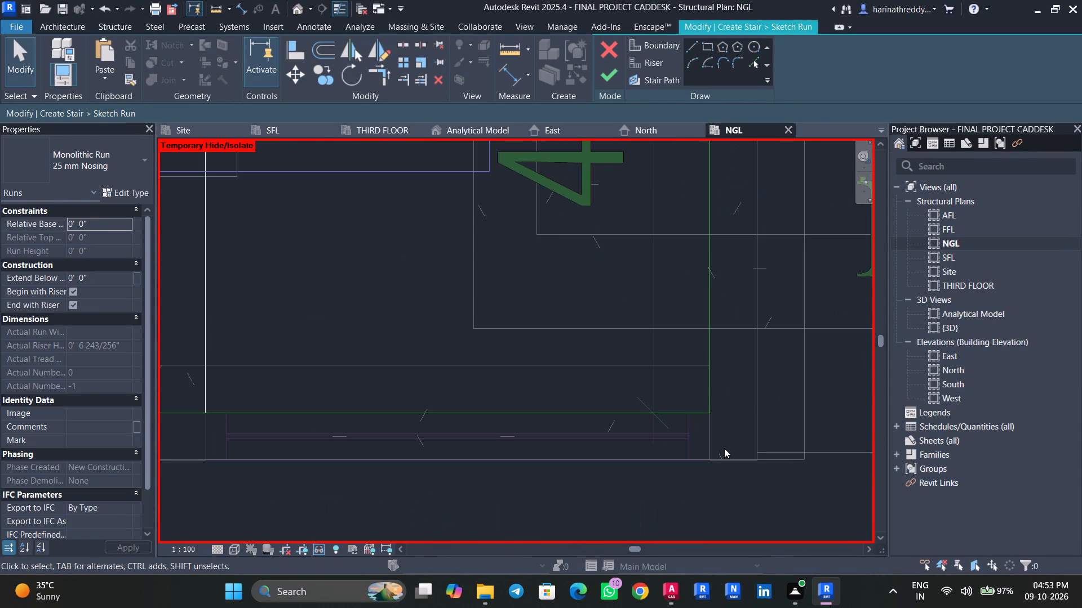
{"action": "key", "text": "t"}
{"action": "key", "text": "r"}
{"action": "left_click", "coordinate": [673, 415]}
{"action": "left_click", "coordinate": [719, 373]}
{"action": "scroll", "coordinate": [706, 366], "scroll_direction": "down", "scroll_amount": 5}
{"action": "middle_click_drag", "start_coordinate": [614, 284], "coordinate": [752, 484]}
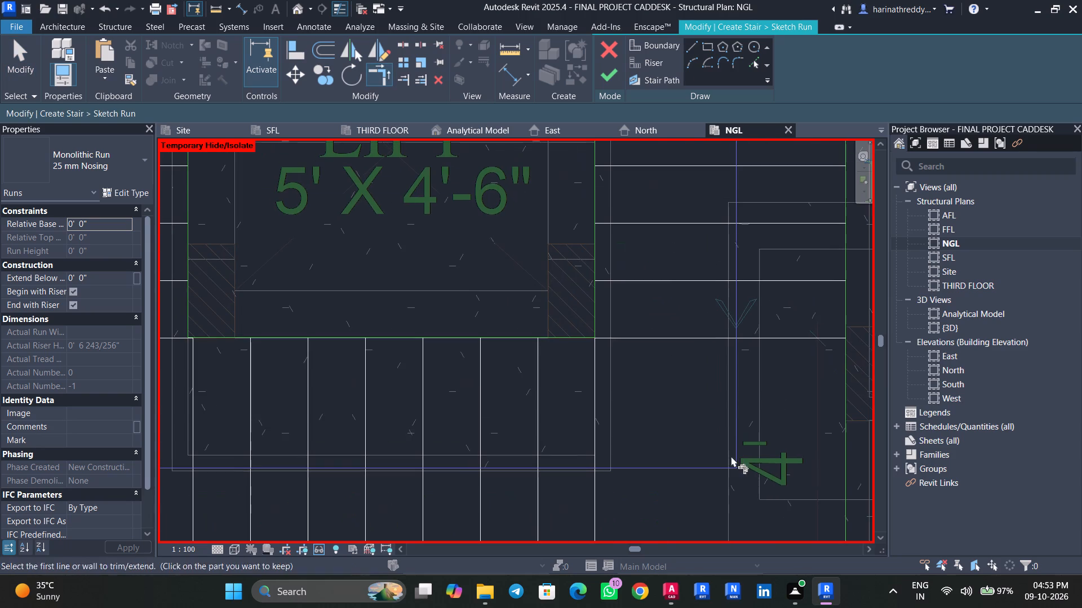
{"action": "key", "text": "Escape"}
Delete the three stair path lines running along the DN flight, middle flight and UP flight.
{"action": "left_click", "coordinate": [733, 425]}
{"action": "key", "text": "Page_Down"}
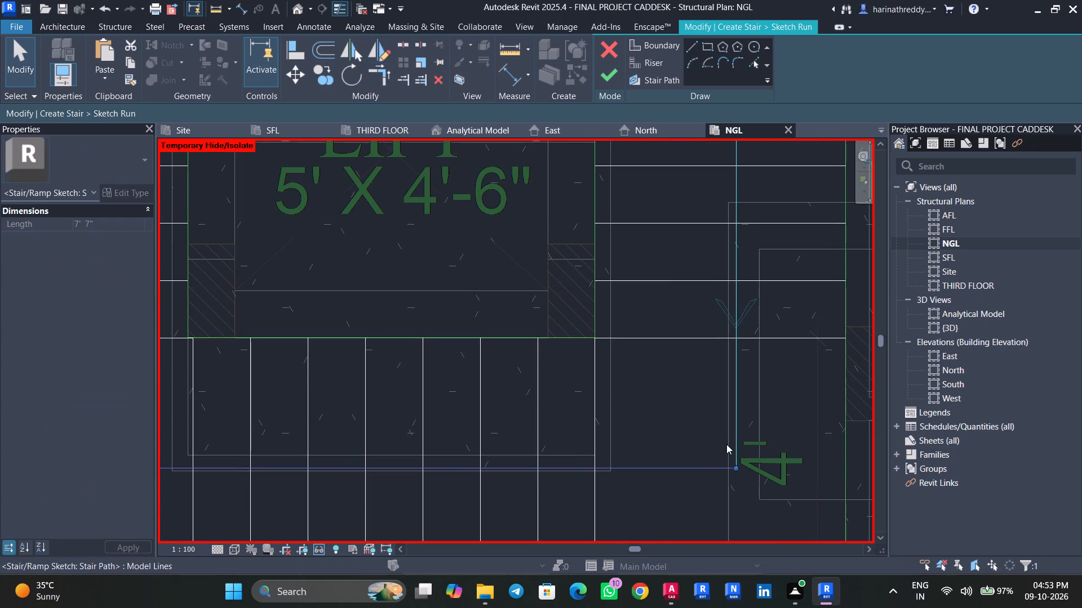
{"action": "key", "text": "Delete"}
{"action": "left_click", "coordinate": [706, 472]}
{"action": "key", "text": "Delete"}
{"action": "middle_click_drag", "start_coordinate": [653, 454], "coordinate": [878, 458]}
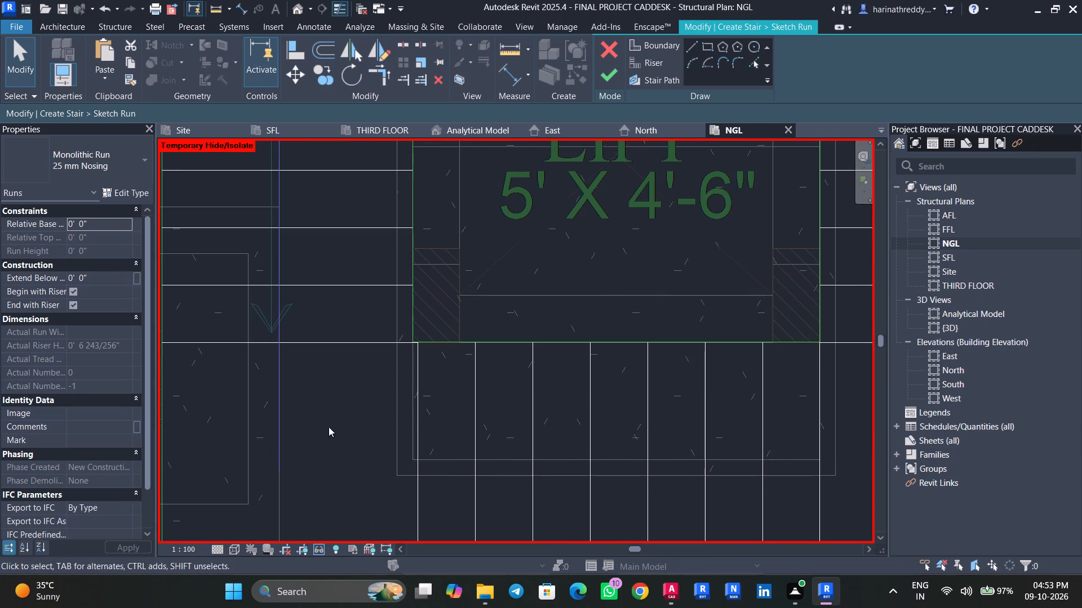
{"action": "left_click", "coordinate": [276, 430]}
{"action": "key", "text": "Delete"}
Examine the UP-side road corner of the boundary and how the risers and boundary lines meet at the lift's UP-side corner.
{"action": "scroll", "coordinate": [320, 412], "scroll_direction": "down", "scroll_amount": 6}
{"action": "middle_click_drag", "start_coordinate": [327, 416], "coordinate": [450, 404]}
{"action": "scroll", "coordinate": [365, 464], "scroll_direction": "up", "scroll_amount": 7}
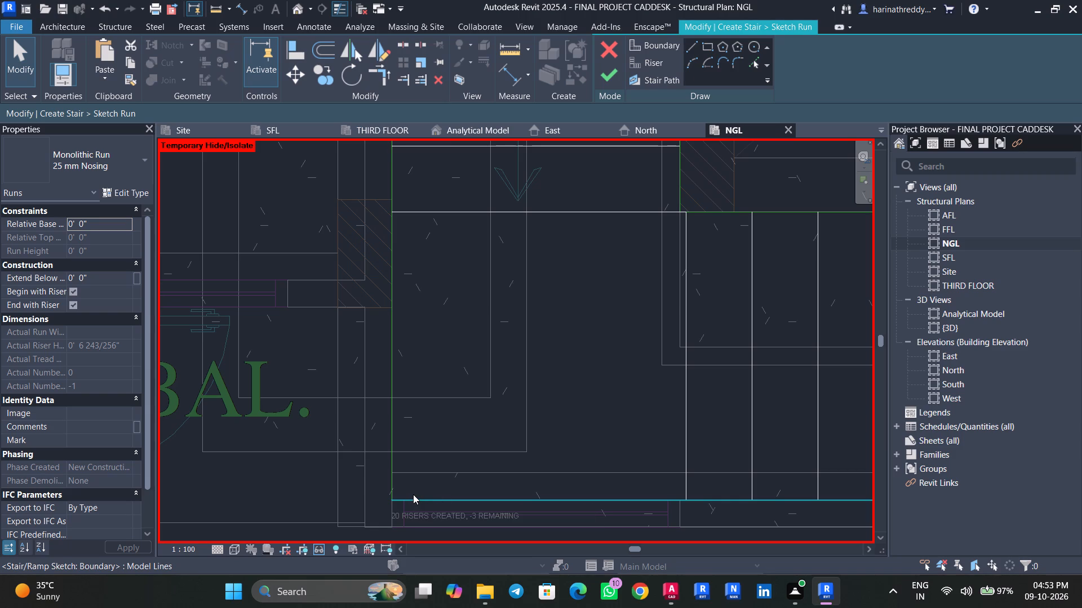
{"action": "middle_click_drag", "start_coordinate": [557, 338], "coordinate": [538, 471]}
{"action": "middle_click_drag", "start_coordinate": [538, 417], "coordinate": [522, 481]}
{"action": "scroll", "coordinate": [658, 411], "scroll_direction": "up", "scroll_amount": 19}
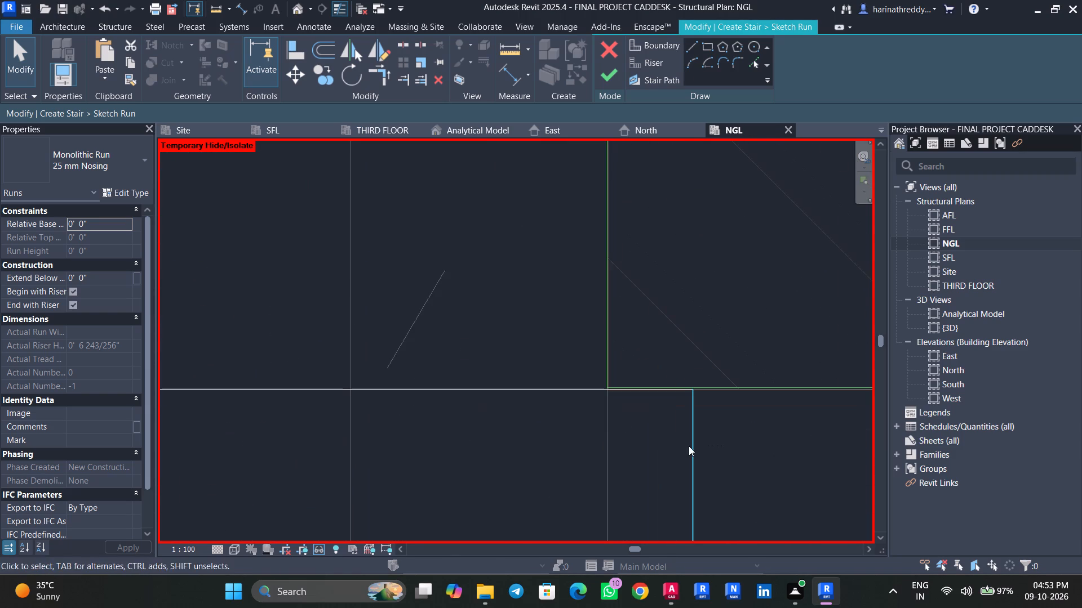
{"action": "left_click", "coordinate": [690, 446]}
{"action": "key", "text": "Escape"}
{"action": "key", "text": "Escape"}
{"action": "left_click", "coordinate": [638, 384]}
{"action": "scroll", "coordinate": [623, 398], "scroll_direction": "up", "scroll_amount": 2}
{"action": "scroll", "coordinate": [623, 398], "scroll_direction": "down", "scroll_amount": 1}
{"action": "scroll", "coordinate": [623, 398], "scroll_direction": "up", "scroll_amount": 3}
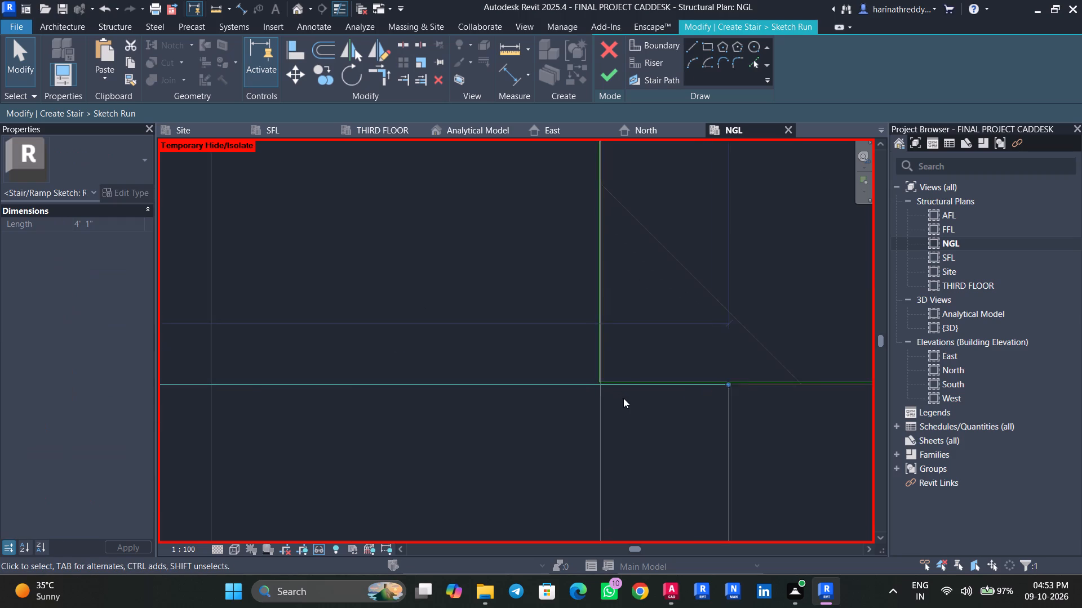
{"action": "scroll", "coordinate": [623, 398], "scroll_direction": "up", "scroll_amount": 2}
{"action": "scroll", "coordinate": [623, 398], "scroll_direction": "down", "scroll_amount": 1}
{"action": "scroll", "coordinate": [623, 398], "scroll_direction": "up", "scroll_amount": 11}
{"action": "key", "text": "Escape"}
{"action": "key", "text": "Escape"}
{"action": "left_click", "coordinate": [613, 334]}
{"action": "scroll", "coordinate": [605, 375], "scroll_direction": "down", "scroll_amount": 3}
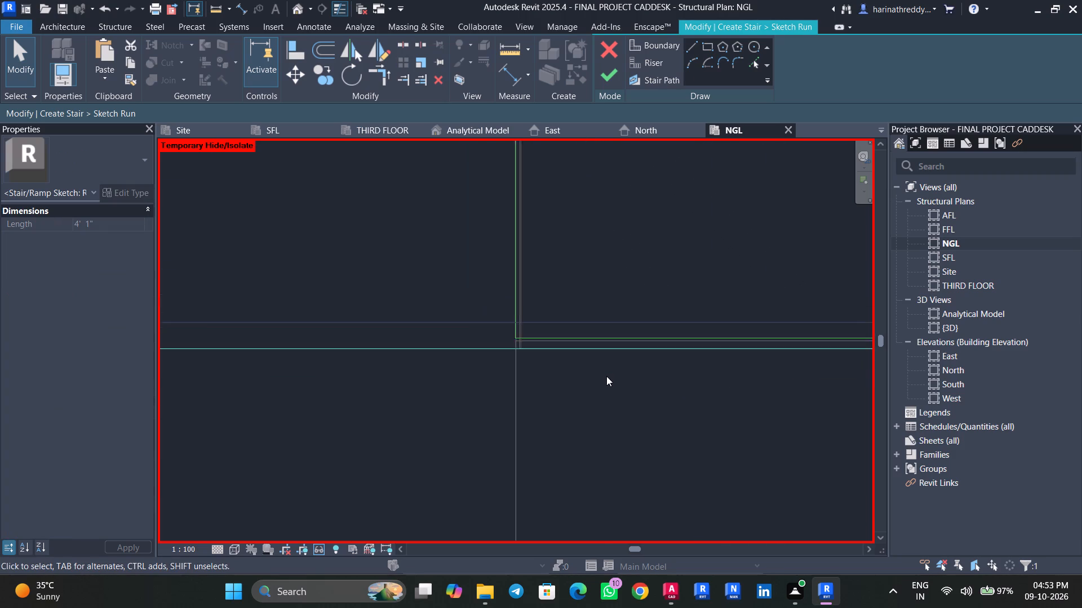
{"action": "scroll", "coordinate": [606, 376], "scroll_direction": "down", "scroll_amount": 10}
{"action": "key", "text": "Escape"}
{"action": "key", "text": "Escape"}
{"action": "scroll", "coordinate": [608, 368], "scroll_direction": "down", "scroll_amount": 1}
{"action": "scroll", "coordinate": [608, 368], "scroll_direction": "up", "scroll_amount": 3}
{"action": "scroll", "coordinate": [608, 368], "scroll_direction": "down", "scroll_amount": 1}
{"action": "scroll", "coordinate": [608, 368], "scroll_direction": "up", "scroll_amount": 5}
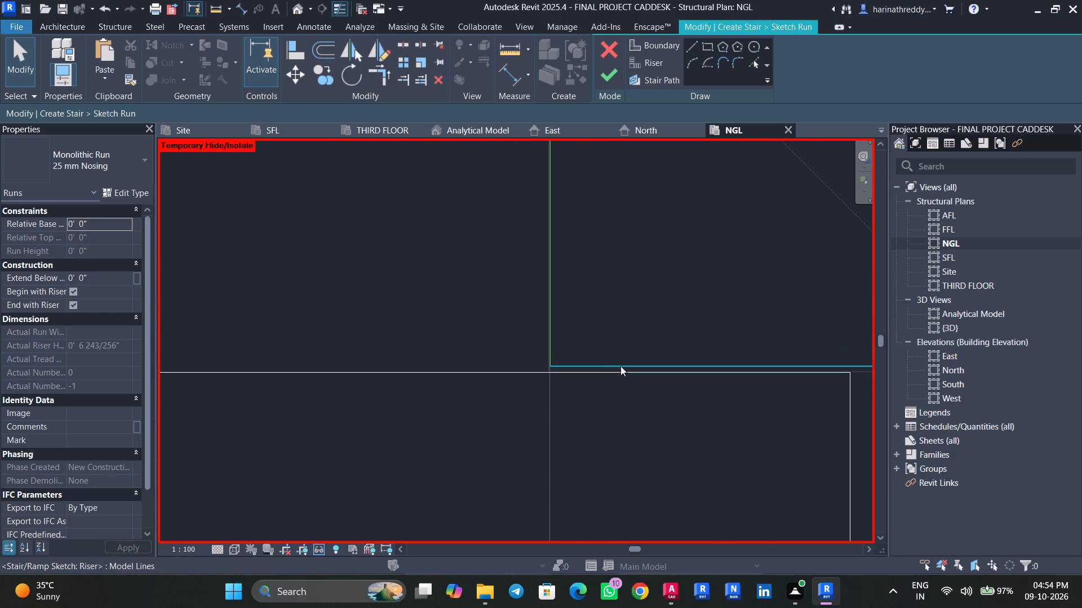
Move the lift's road-side boundary line onto the line of the UP flight's road-end riser.
{"action": "left_click", "coordinate": [666, 361]}
{"action": "scroll", "coordinate": [666, 361], "scroll_direction": "up", "scroll_amount": 4}
{"action": "left_click_drag", "start_coordinate": [668, 366], "coordinate": [668, 378]}
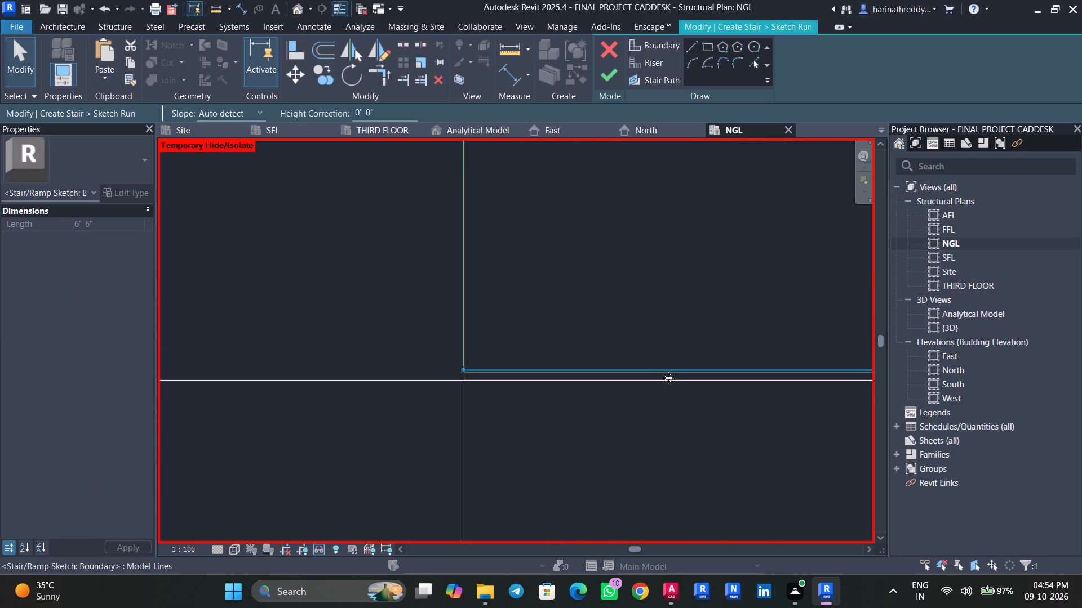
{"action": "left_click_drag", "start_coordinate": [668, 378], "coordinate": [666, 376]}
{"action": "key", "text": "Escape"}
{"action": "key", "text": "Escape"}
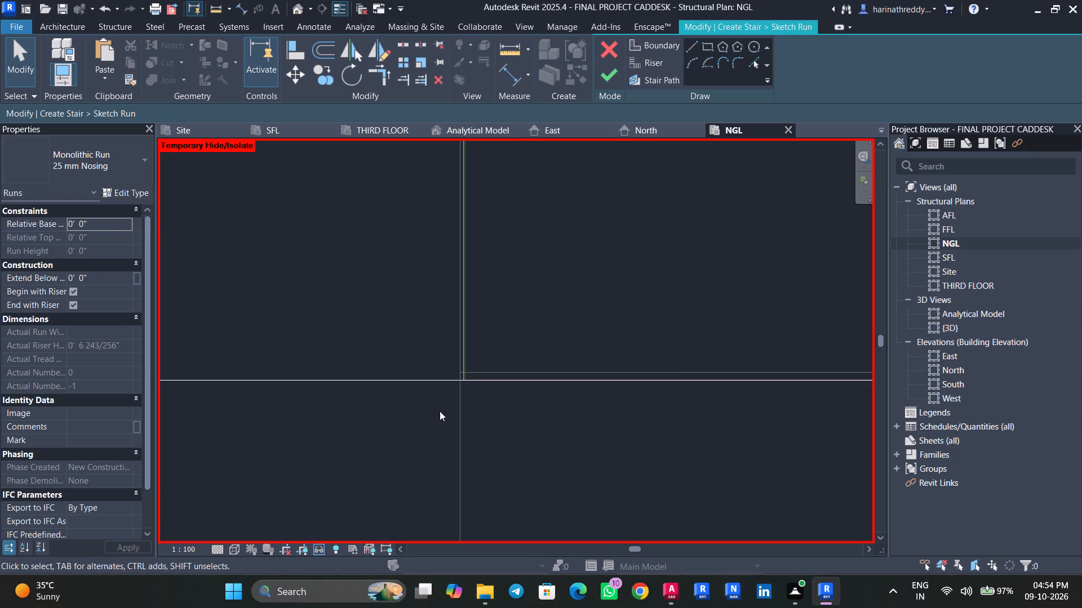
Trim the UP flight's road-end riser and its lift-side boundary line into a corner at the lift.
{"action": "type", "text": "tr"}
{"action": "left_click", "coordinate": [466, 352]}
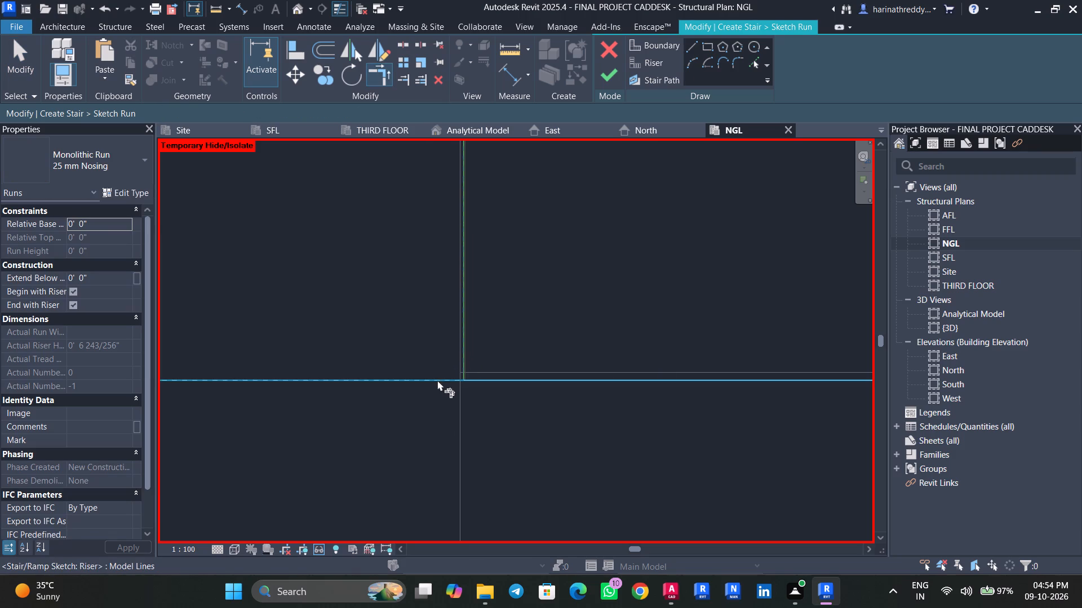
{"action": "left_click", "coordinate": [437, 382]}
{"action": "key", "text": "Escape"}
{"action": "key", "text": "Escape"}
Turn off thin lines and examine the riser and boundary joints along the lift's road-side edge to the DN-side corner.
{"action": "scroll", "coordinate": [476, 422], "scroll_direction": "down", "scroll_amount": 17}
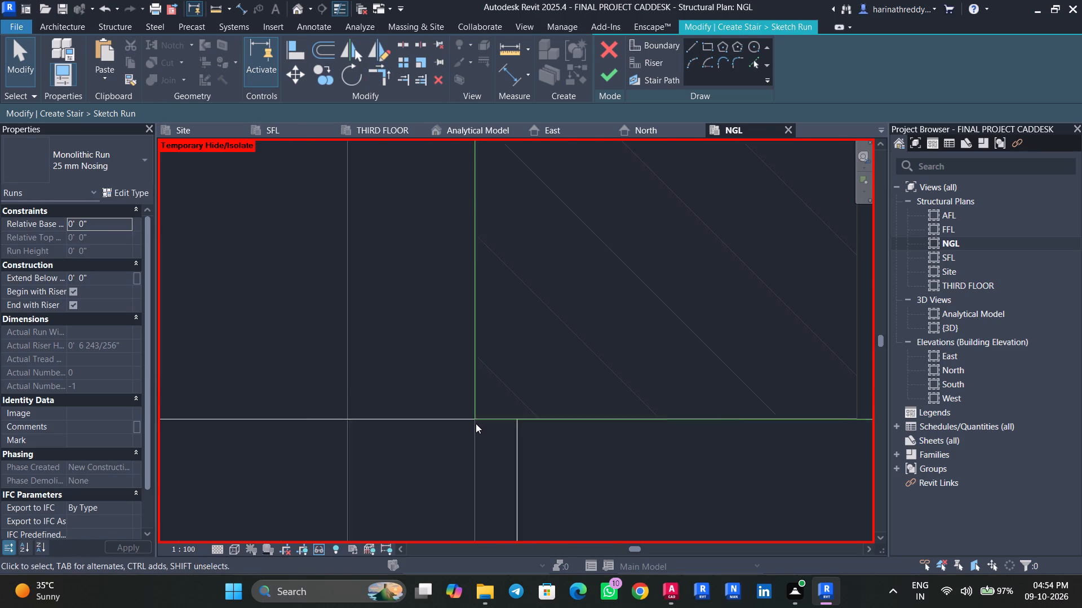
{"action": "scroll", "coordinate": [476, 423], "scroll_direction": "down", "scroll_amount": 4}
{"action": "middle_click_drag", "start_coordinate": [672, 455], "coordinate": [411, 476]}
{"action": "middle_click_drag", "start_coordinate": [749, 476], "coordinate": [493, 485]}
{"action": "middle_click_drag", "start_coordinate": [729, 486], "coordinate": [416, 487]}
{"action": "middle_click_drag", "start_coordinate": [675, 486], "coordinate": [471, 452]}
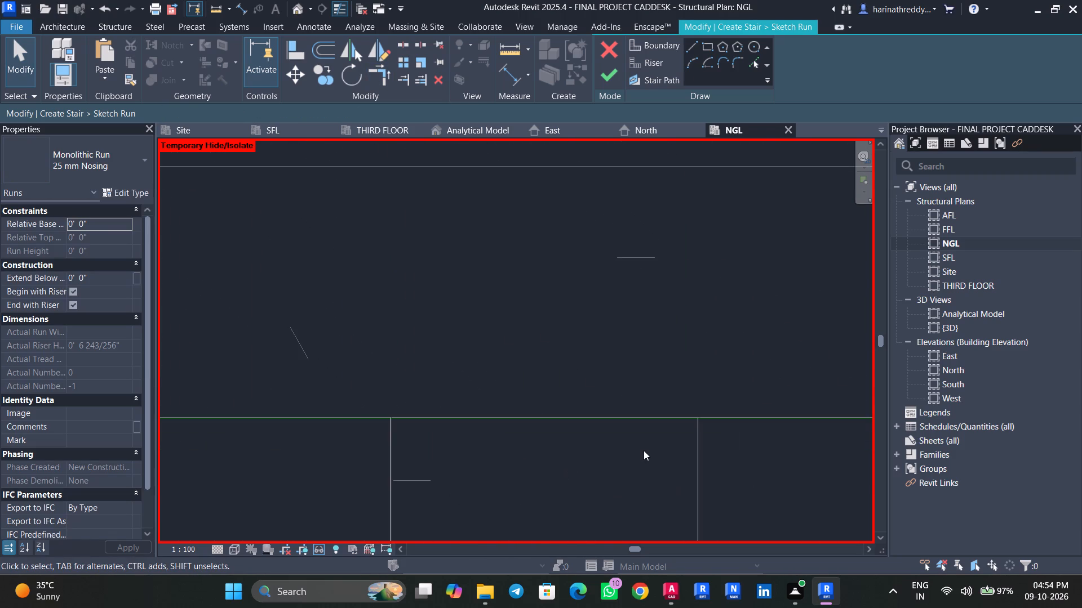
{"action": "left_click", "coordinate": [340, 9]}
{"action": "middle_click_drag", "start_coordinate": [696, 398], "coordinate": [187, 339]}
{"action": "middle_click_drag", "start_coordinate": [544, 410], "coordinate": [499, 410]}
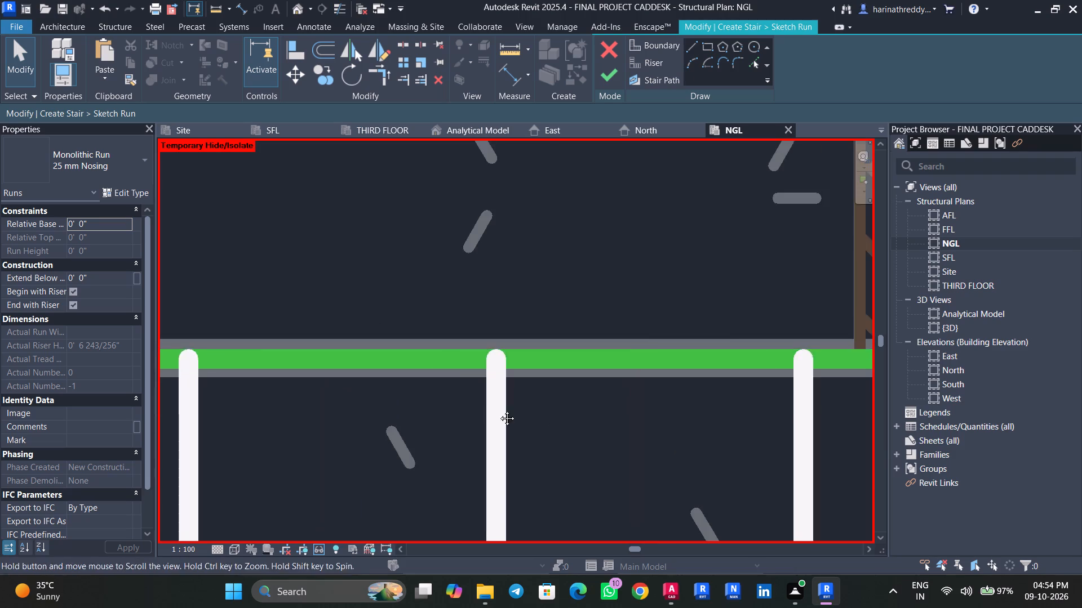
{"action": "middle_click_drag", "start_coordinate": [499, 410], "coordinate": [301, 410]}
{"action": "middle_click_drag", "start_coordinate": [595, 397], "coordinate": [451, 404]}
{"action": "middle_click_drag", "start_coordinate": [775, 347], "coordinate": [608, 381]}
{"action": "left_click", "coordinate": [561, 354]}
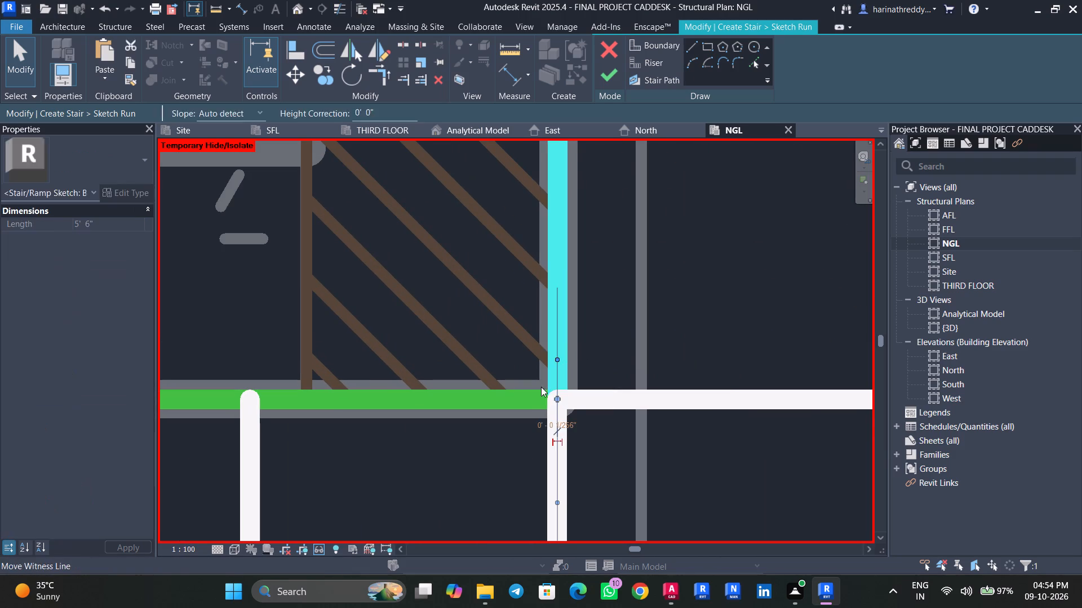
{"action": "key", "text": "Escape"}
{"action": "left_click", "coordinate": [505, 404]}
{"action": "scroll", "coordinate": [506, 405], "scroll_direction": "down", "scroll_amount": 7}
{"action": "scroll", "coordinate": [510, 406], "scroll_direction": "up", "scroll_amount": 1}
{"action": "scroll", "coordinate": [510, 406], "scroll_direction": "down", "scroll_amount": 1}
{"action": "scroll", "coordinate": [510, 406], "scroll_direction": "up", "scroll_amount": 1}
{"action": "scroll", "coordinate": [510, 406], "scroll_direction": "down", "scroll_amount": 11}
{"action": "key", "text": "Escape"}
{"action": "key", "text": "Escape"}
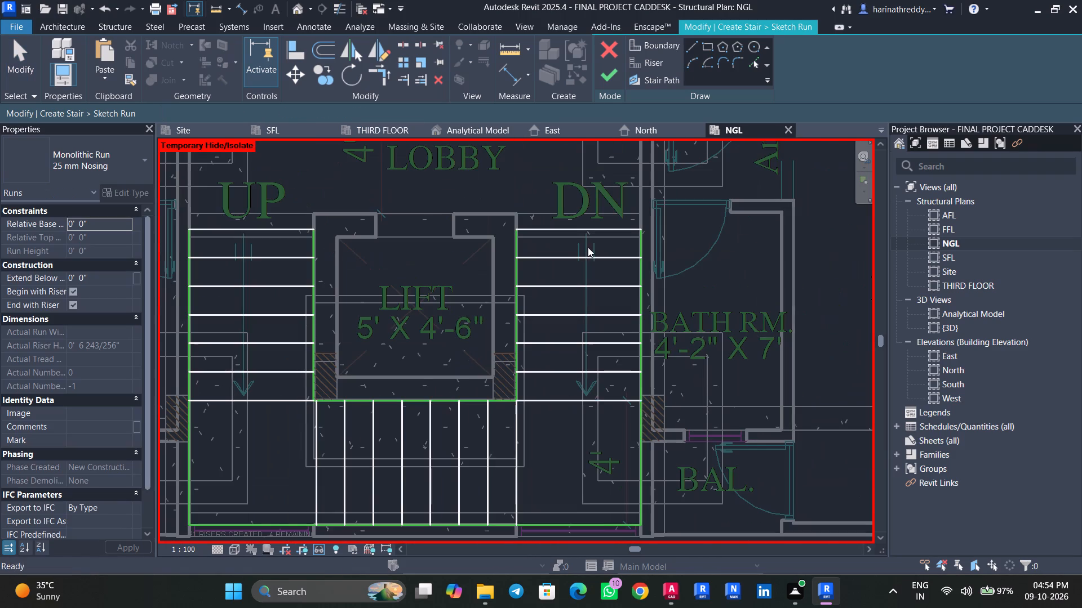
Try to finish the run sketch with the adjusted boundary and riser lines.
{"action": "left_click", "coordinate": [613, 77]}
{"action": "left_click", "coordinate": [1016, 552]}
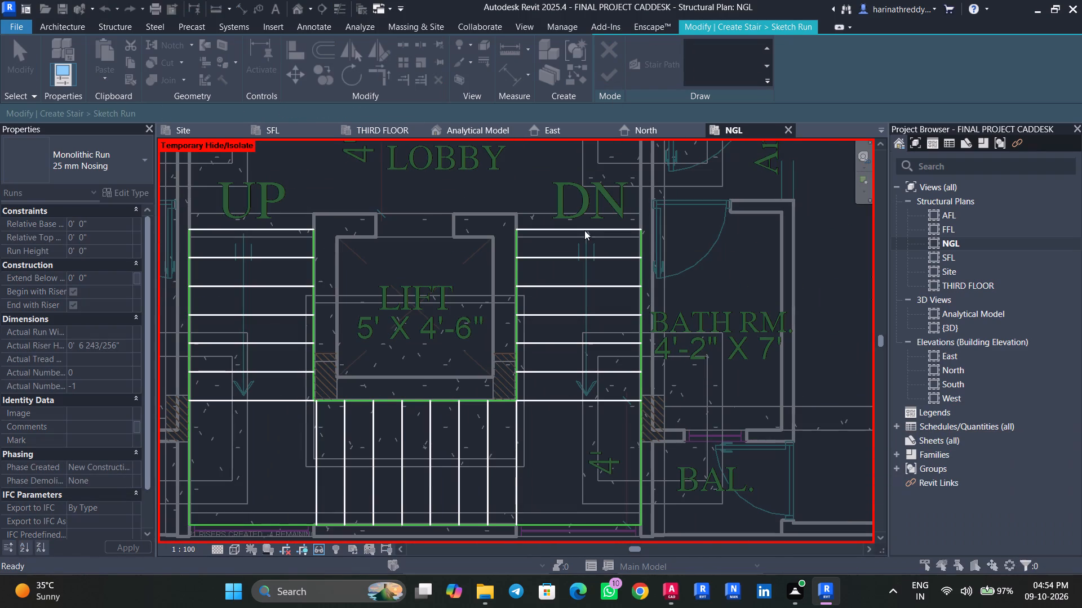
Draw the stair path from the DN flight's lobby-end riser about 7'-6" toward the road, about 10'-10" across, ending just past the UP flight's lobby-end riser.
{"action": "left_click", "coordinate": [657, 79]}
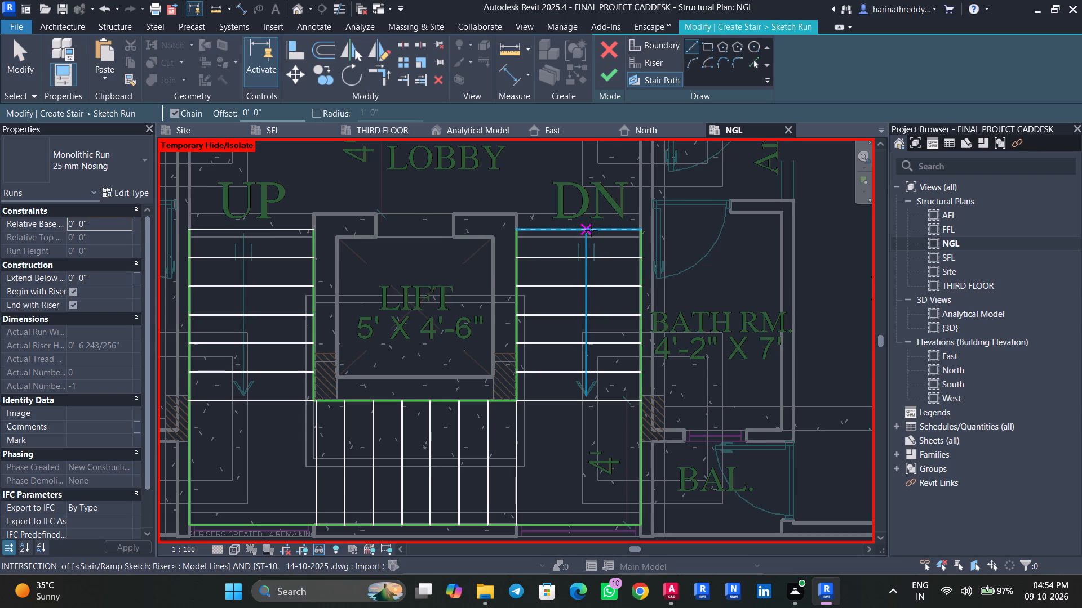
{"action": "left_click", "coordinate": [587, 229]}
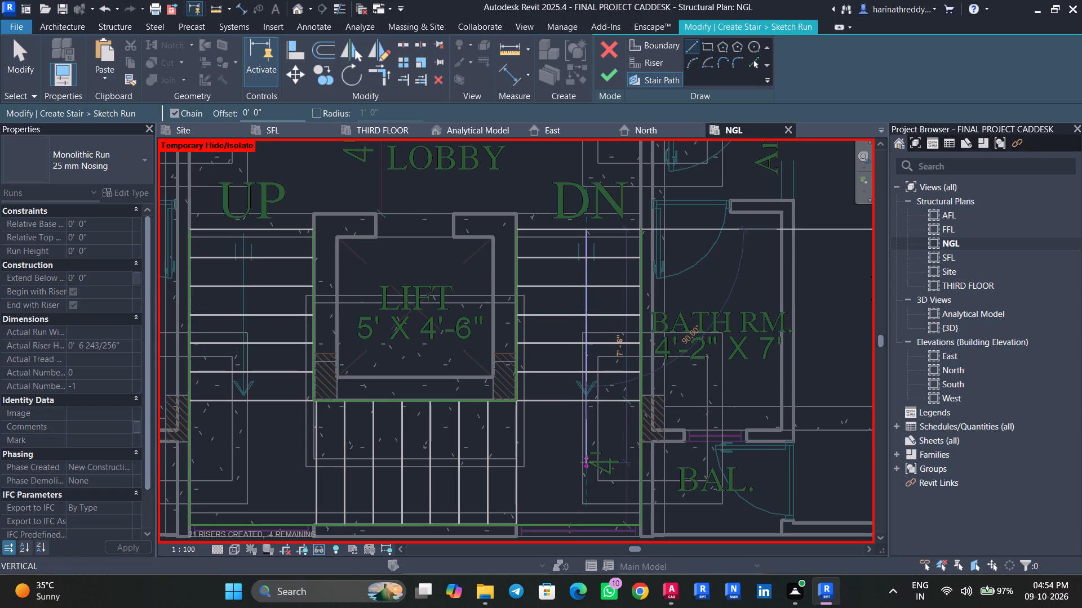
{"action": "left_click", "coordinate": [587, 462]}
{"action": "left_click", "coordinate": [249, 468]}
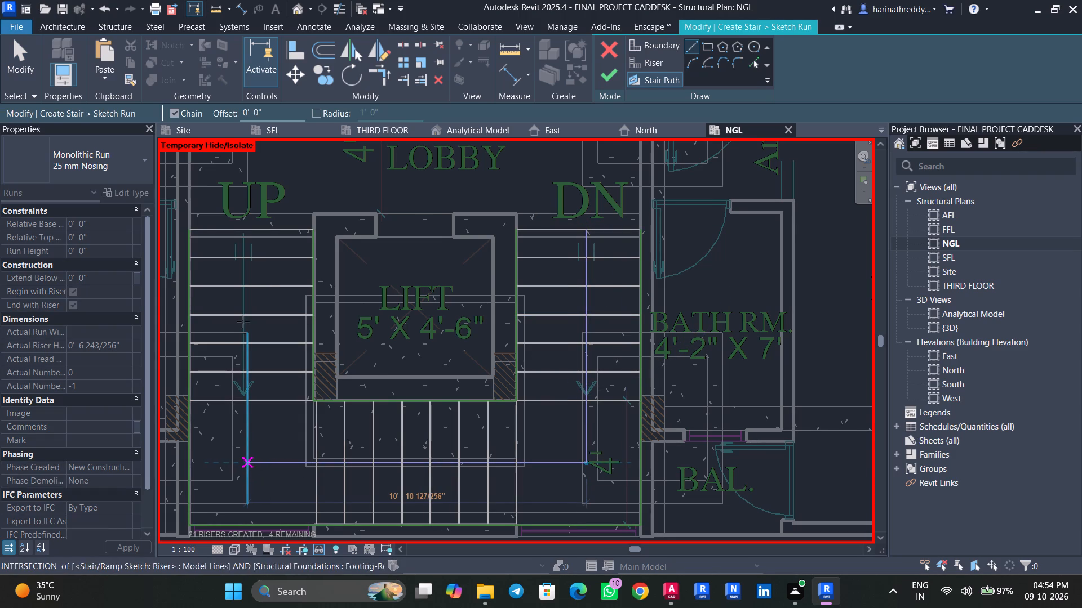
{"action": "left_click", "coordinate": [250, 214]}
{"action": "key", "text": "Escape"}
{"action": "key", "text": "Escape"}
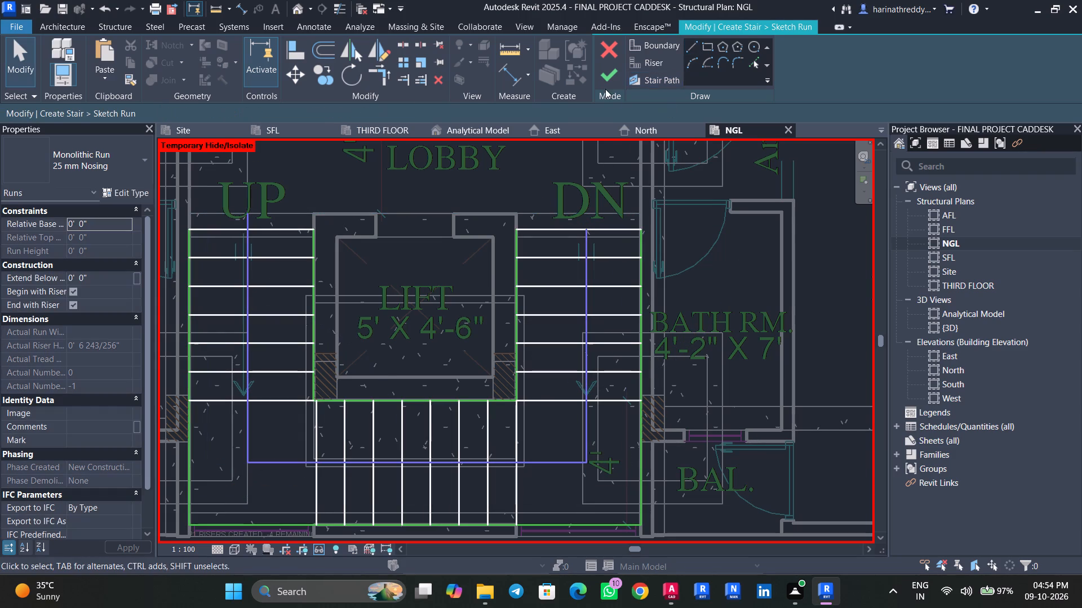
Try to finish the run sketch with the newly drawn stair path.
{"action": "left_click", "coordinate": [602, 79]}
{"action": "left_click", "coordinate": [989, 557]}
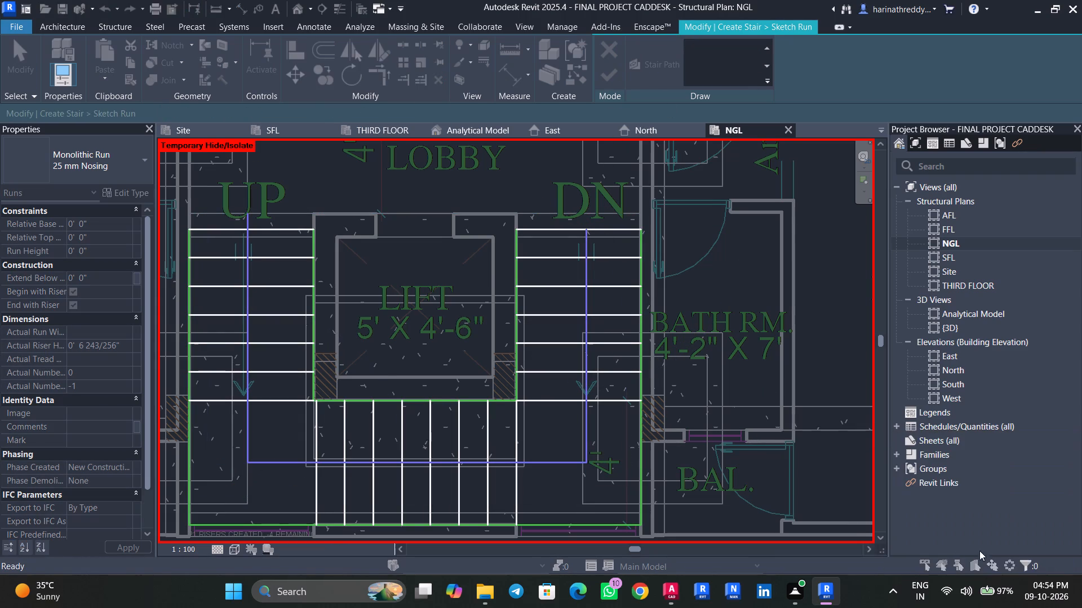
Examine the riser and boundary joints down the DN flight to the lift's DN-side road corner.
{"action": "scroll", "coordinate": [520, 223], "scroll_direction": "up", "scroll_amount": 14}
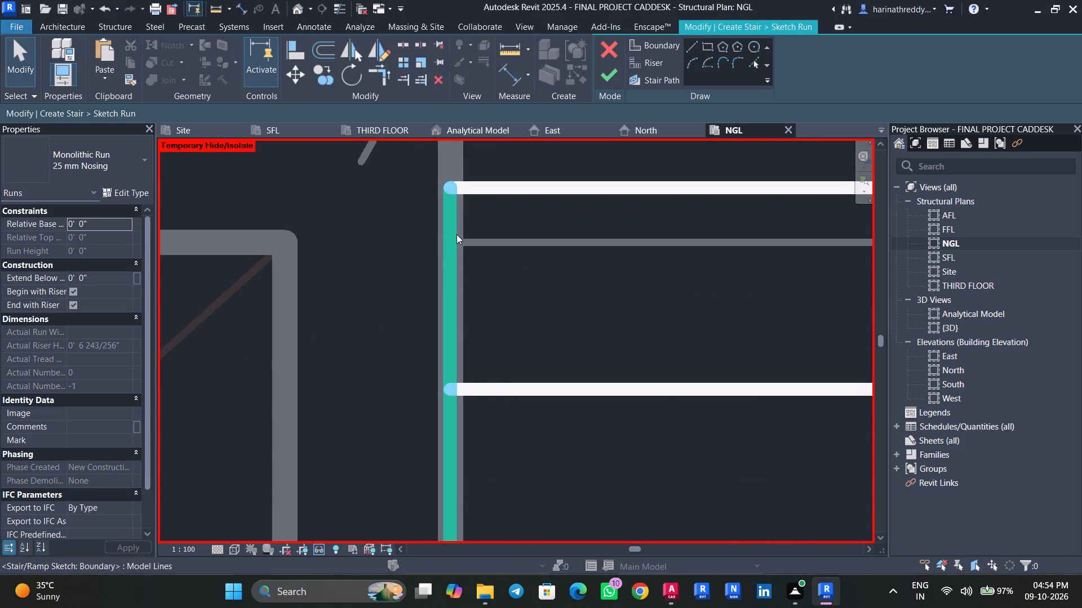
{"action": "left_click", "coordinate": [456, 234]}
{"action": "scroll", "coordinate": [473, 248], "scroll_direction": "down", "scroll_amount": 2}
{"action": "scroll", "coordinate": [473, 249], "scroll_direction": "up", "scroll_amount": 1}
{"action": "scroll", "coordinate": [473, 249], "scroll_direction": "down", "scroll_amount": 1}
{"action": "scroll", "coordinate": [473, 249], "scroll_direction": "up", "scroll_amount": 1}
{"action": "scroll", "coordinate": [473, 249], "scroll_direction": "down", "scroll_amount": 8}
{"action": "key", "text": "Escape"}
{"action": "left_click", "coordinate": [715, 262]}
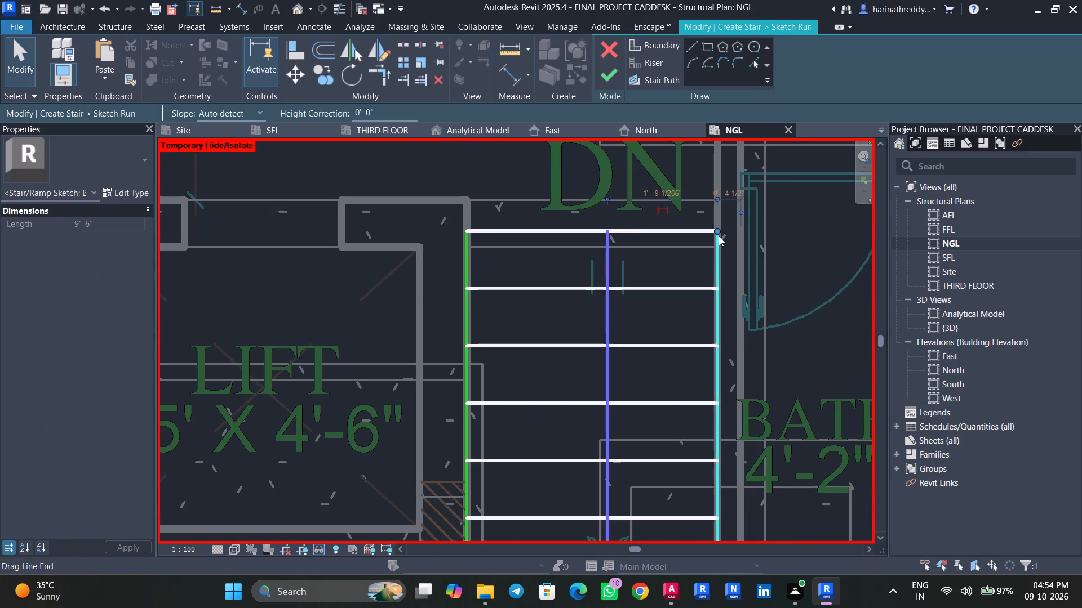
{"action": "scroll", "coordinate": [719, 236], "scroll_direction": "up", "scroll_amount": 4}
{"action": "scroll", "coordinate": [671, 272], "scroll_direction": "down", "scroll_amount": 3}
{"action": "middle_click_drag", "start_coordinate": [665, 275], "coordinate": [712, 178]}
{"action": "key", "text": "Escape"}
{"action": "middle_click_drag", "start_coordinate": [636, 368], "coordinate": [704, 196]}
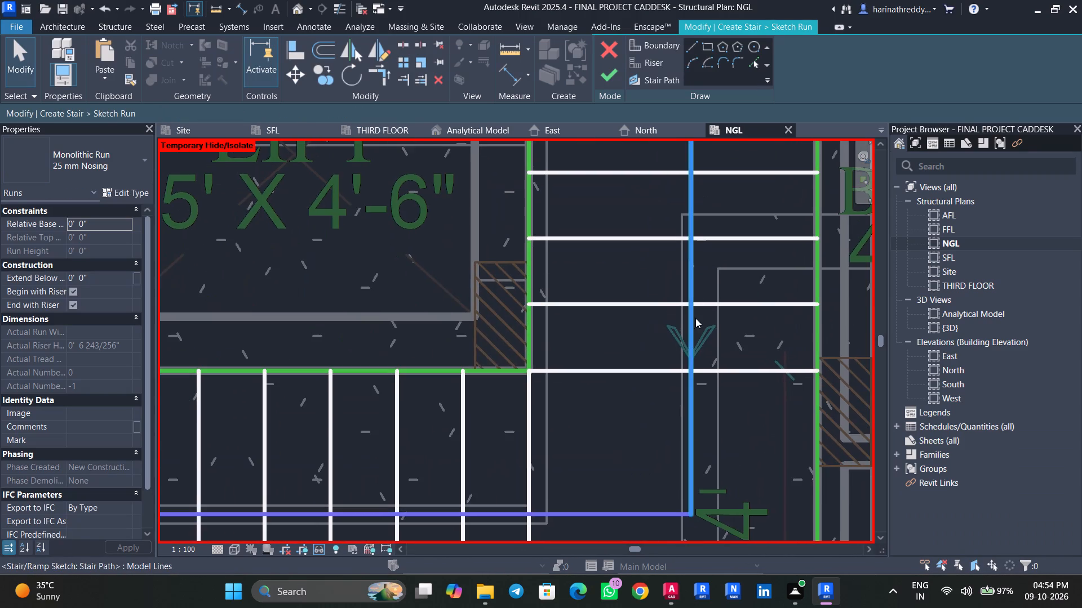
{"action": "middle_click_drag", "start_coordinate": [697, 421], "coordinate": [761, 292]}
{"action": "scroll", "coordinate": [577, 238], "scroll_direction": "up", "scroll_amount": 4}
{"action": "scroll", "coordinate": [578, 238], "scroll_direction": "down", "scroll_amount": 1}
{"action": "scroll", "coordinate": [578, 238], "scroll_direction": "up", "scroll_amount": 6}
{"action": "scroll", "coordinate": [597, 256], "scroll_direction": "down", "scroll_amount": 4}
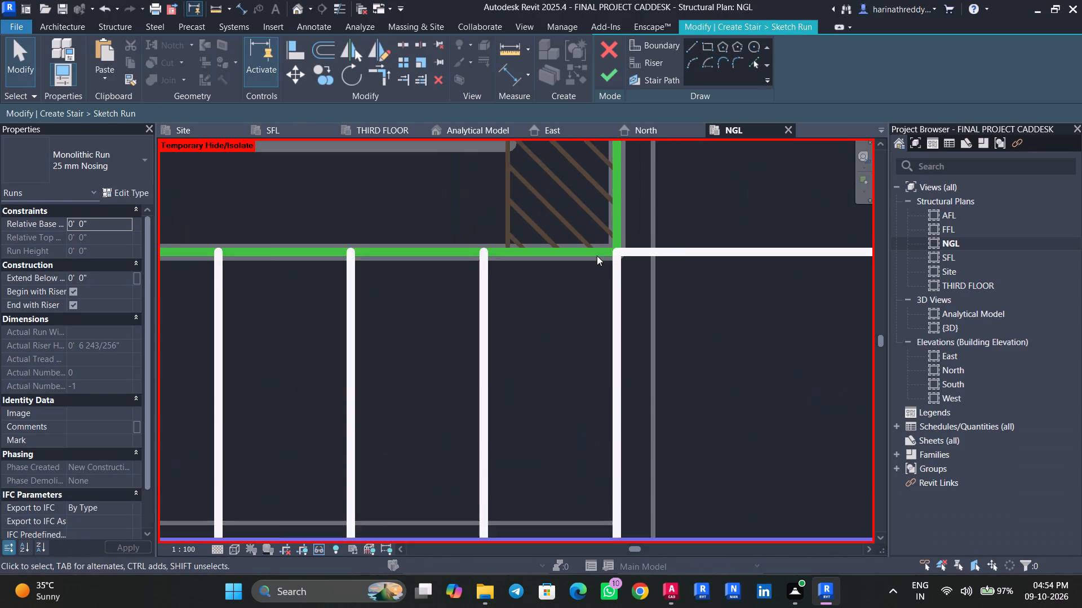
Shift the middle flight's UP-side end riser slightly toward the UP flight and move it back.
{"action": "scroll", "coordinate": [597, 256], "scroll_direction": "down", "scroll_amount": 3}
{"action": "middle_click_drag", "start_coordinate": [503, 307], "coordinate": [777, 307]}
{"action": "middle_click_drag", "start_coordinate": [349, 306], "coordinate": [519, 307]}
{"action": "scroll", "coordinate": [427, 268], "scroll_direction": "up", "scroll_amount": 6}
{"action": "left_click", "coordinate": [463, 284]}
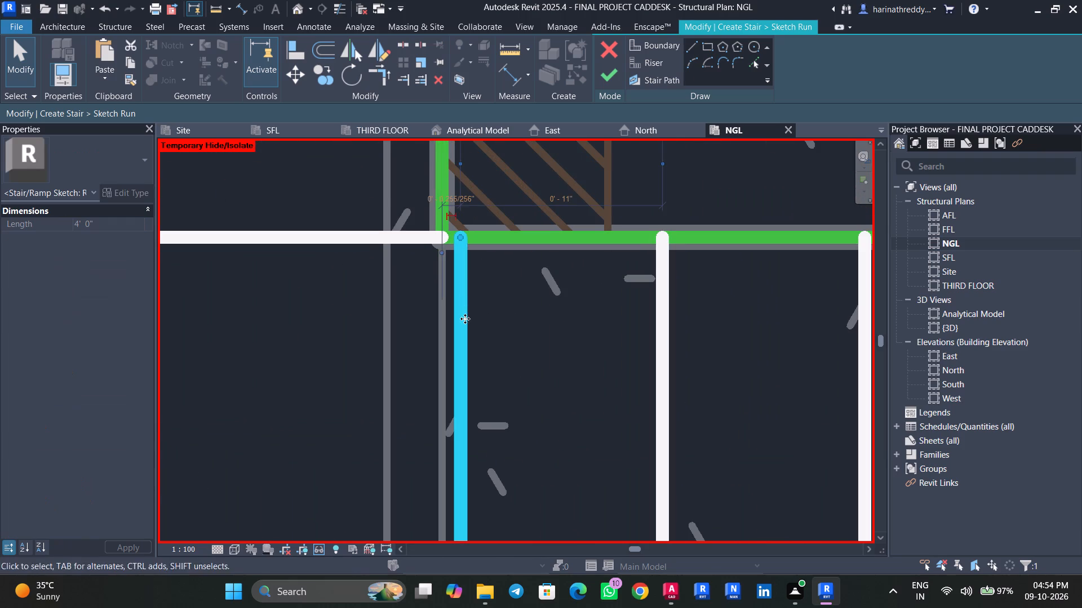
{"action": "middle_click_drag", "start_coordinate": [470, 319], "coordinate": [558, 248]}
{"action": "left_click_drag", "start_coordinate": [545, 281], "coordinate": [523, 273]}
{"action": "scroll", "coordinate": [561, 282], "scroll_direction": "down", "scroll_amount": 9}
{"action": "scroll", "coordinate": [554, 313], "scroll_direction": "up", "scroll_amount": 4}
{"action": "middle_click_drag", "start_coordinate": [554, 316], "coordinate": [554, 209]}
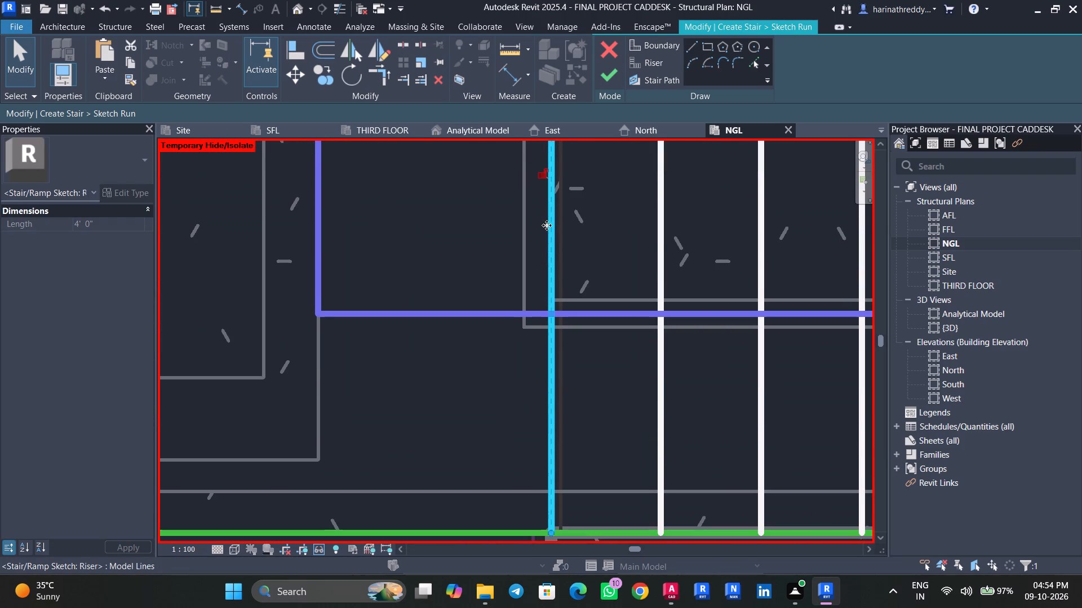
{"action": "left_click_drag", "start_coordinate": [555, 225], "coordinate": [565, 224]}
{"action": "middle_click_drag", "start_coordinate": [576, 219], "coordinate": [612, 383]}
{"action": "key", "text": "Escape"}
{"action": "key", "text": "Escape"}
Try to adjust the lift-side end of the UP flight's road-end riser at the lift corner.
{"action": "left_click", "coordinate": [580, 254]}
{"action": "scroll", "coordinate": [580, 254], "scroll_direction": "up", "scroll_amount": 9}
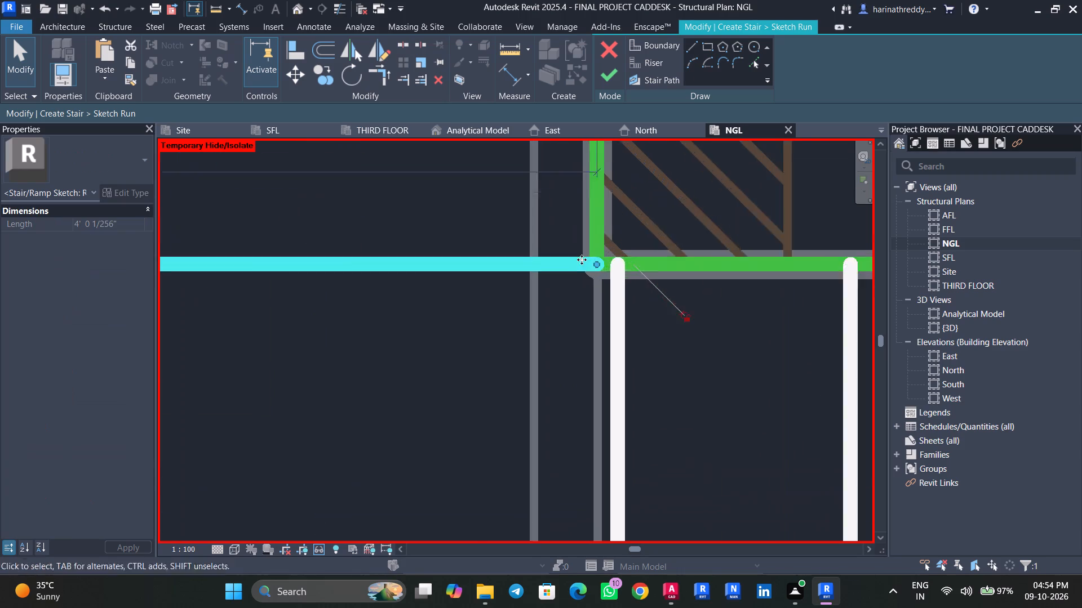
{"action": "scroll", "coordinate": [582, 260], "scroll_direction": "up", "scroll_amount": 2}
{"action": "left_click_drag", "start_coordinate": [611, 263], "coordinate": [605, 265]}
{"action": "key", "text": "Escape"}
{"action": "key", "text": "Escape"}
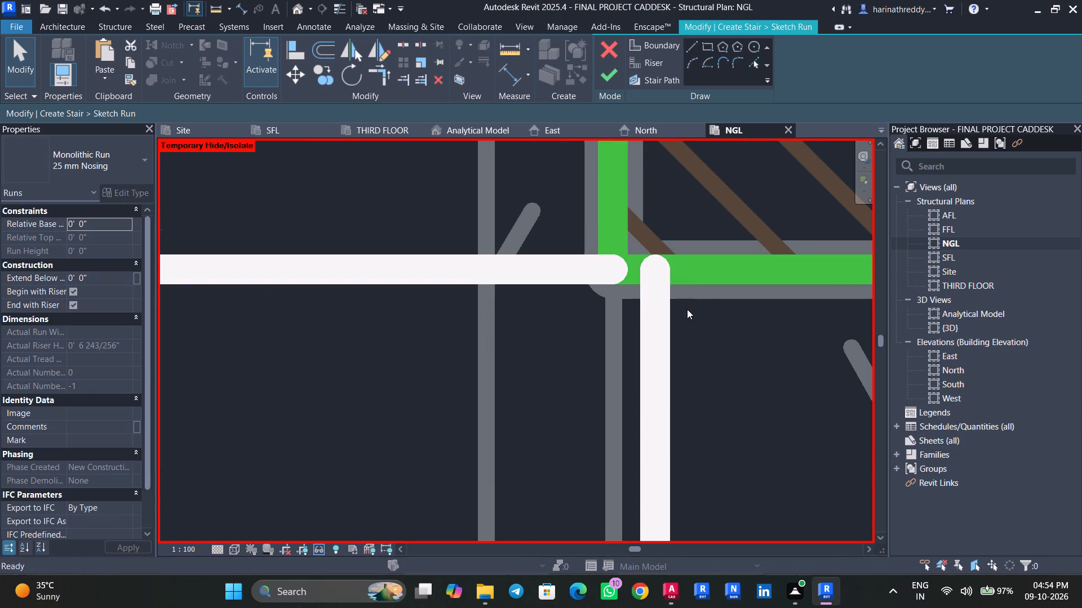
Examine the middle flight's DN-side end riser at the lift corner and the road-side boundary, partly with thin lines on.
{"action": "scroll", "coordinate": [686, 311], "scroll_direction": "down", "scroll_amount": 1}
{"action": "scroll", "coordinate": [686, 311], "scroll_direction": "up", "scroll_amount": 1}
{"action": "scroll", "coordinate": [686, 311], "scroll_direction": "down", "scroll_amount": 15}
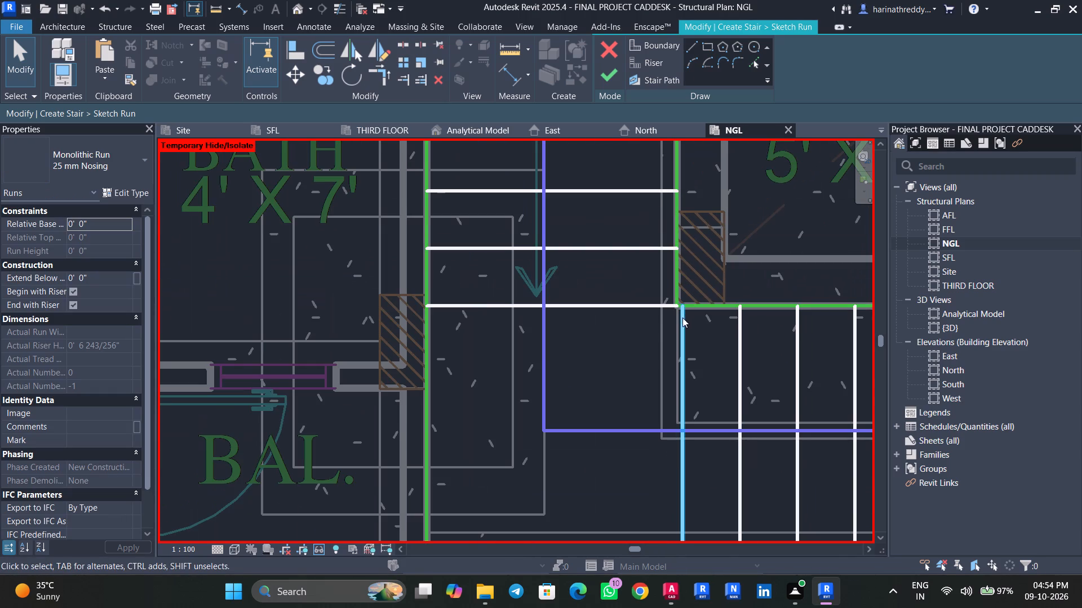
{"action": "middle_click_drag", "start_coordinate": [627, 347], "coordinate": [291, 406]}
{"action": "middle_click_drag", "start_coordinate": [579, 397], "coordinate": [498, 397]}
{"action": "scroll", "coordinate": [660, 385], "scroll_direction": "up", "scroll_amount": 13}
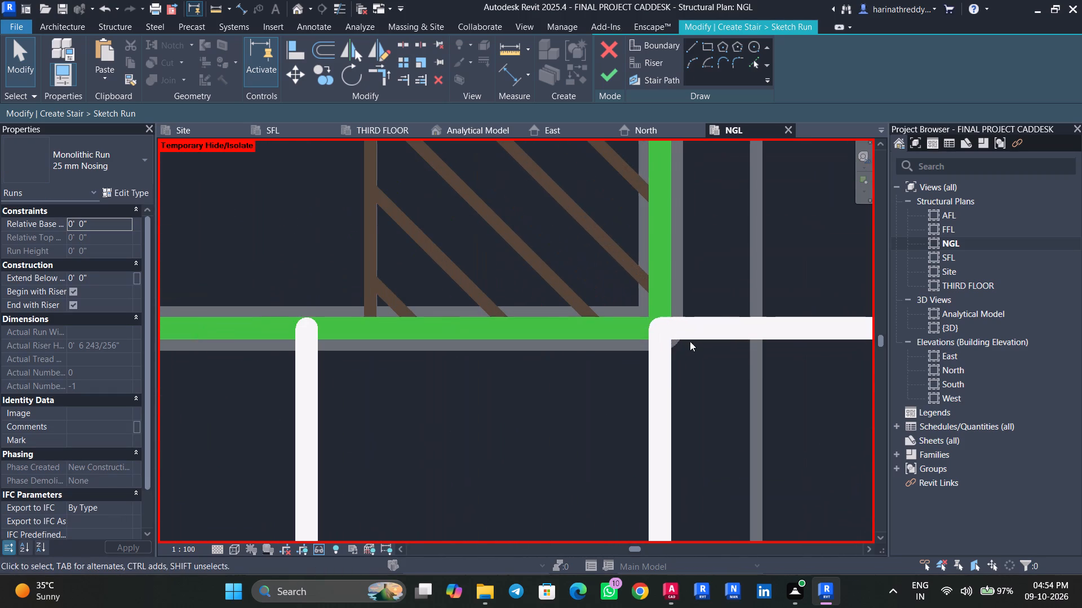
{"action": "left_click", "coordinate": [663, 383]}
{"action": "scroll", "coordinate": [662, 383], "scroll_direction": "down", "scroll_amount": 6}
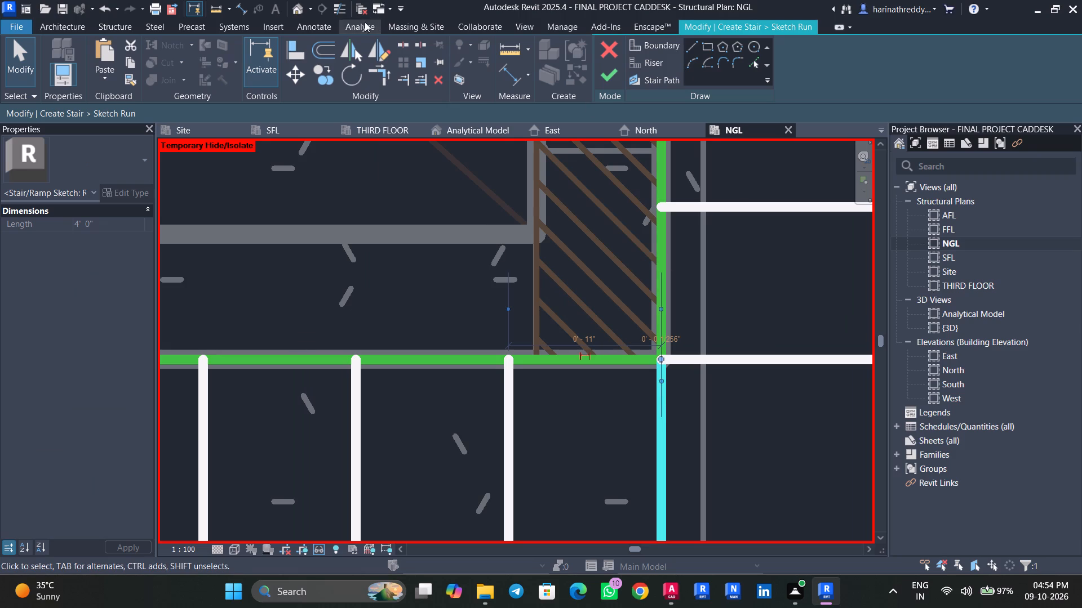
{"action": "left_click", "coordinate": [338, 11]}
{"action": "middle_click_drag", "start_coordinate": [693, 372], "coordinate": [672, 248]}
{"action": "scroll", "coordinate": [672, 360], "scroll_direction": "down", "scroll_amount": 5}
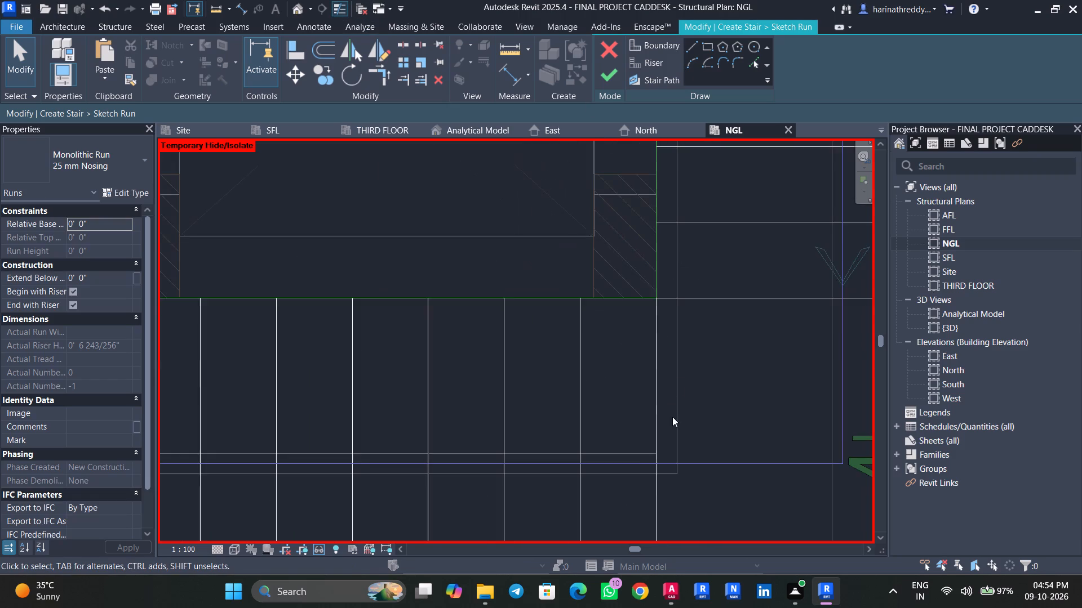
{"action": "middle_click_drag", "start_coordinate": [671, 411], "coordinate": [675, 254]}
{"action": "scroll", "coordinate": [680, 449], "scroll_direction": "up", "scroll_amount": 8}
{"action": "left_click", "coordinate": [662, 433]}
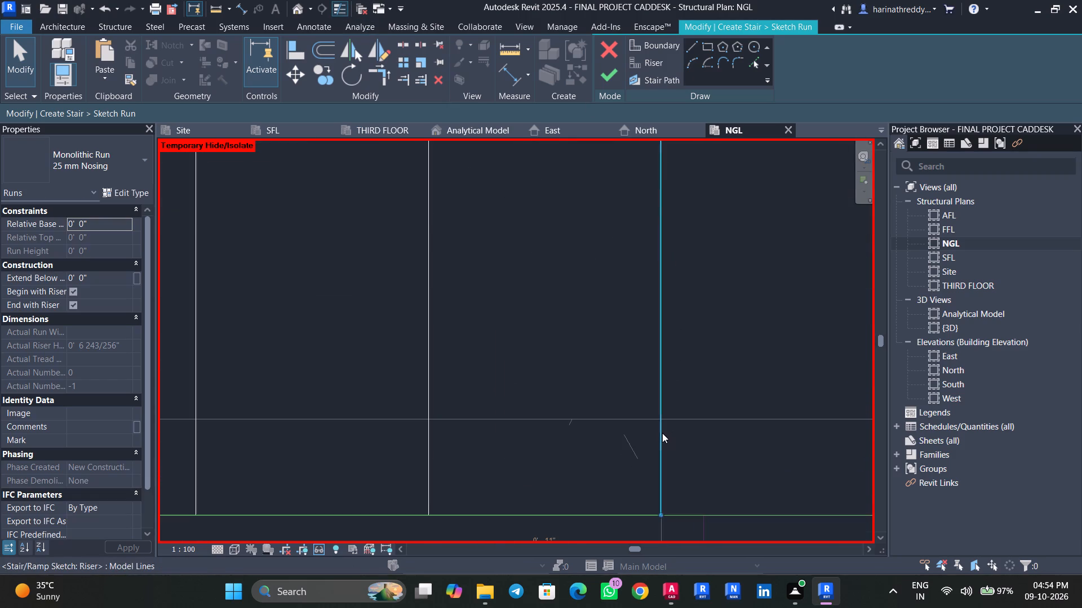
{"action": "scroll", "coordinate": [673, 436], "scroll_direction": "down", "scroll_amount": 10}
{"action": "key", "text": "Escape"}
{"action": "key", "text": "Escape"}
{"action": "middle_click_drag", "start_coordinate": [632, 247], "coordinate": [645, 312]}
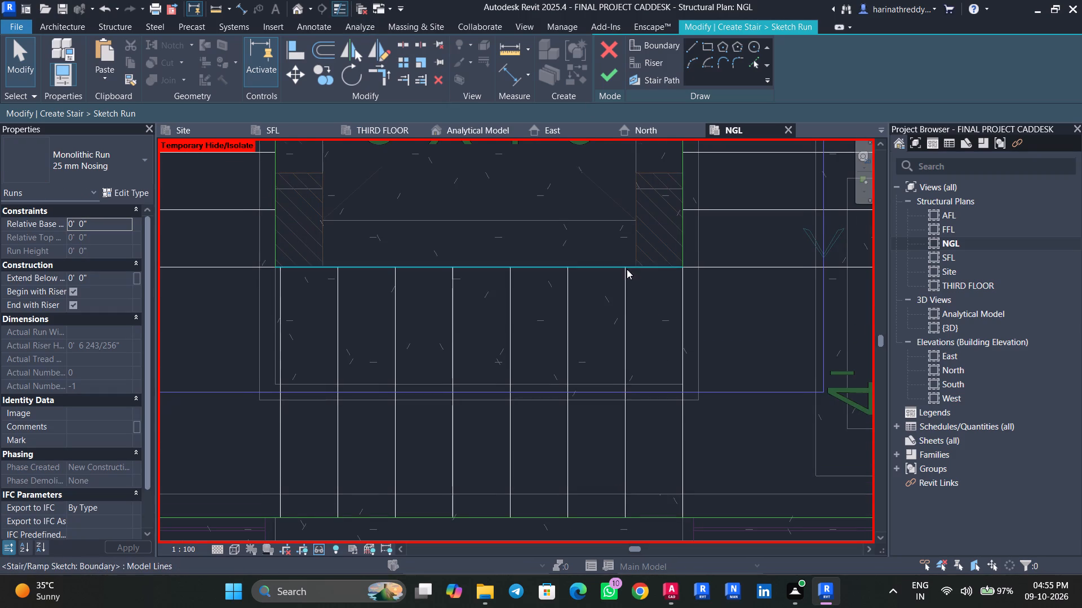
{"action": "left_click", "coordinate": [340, 11]}
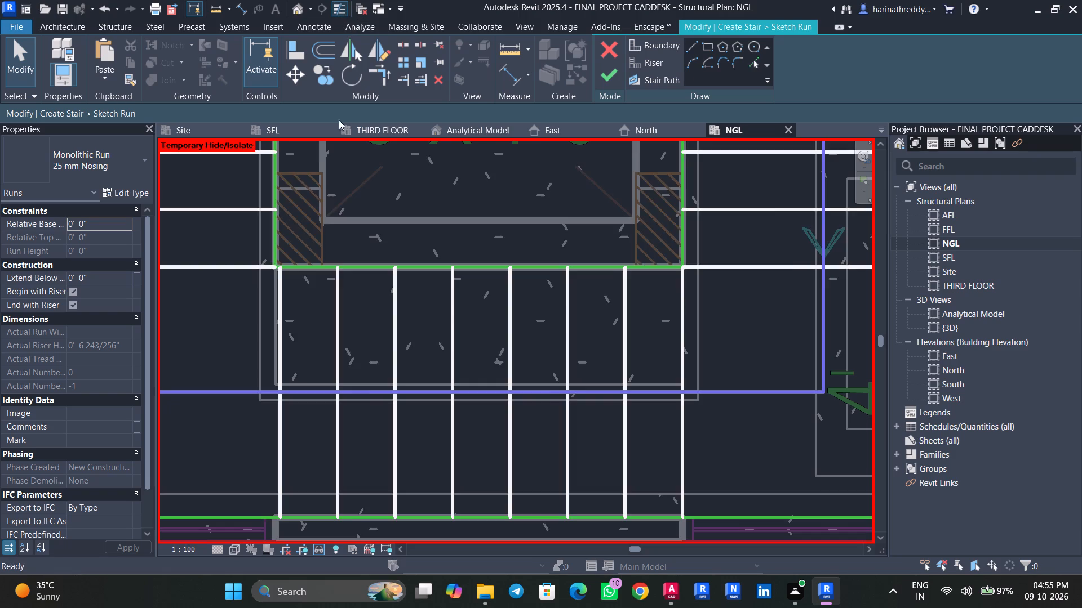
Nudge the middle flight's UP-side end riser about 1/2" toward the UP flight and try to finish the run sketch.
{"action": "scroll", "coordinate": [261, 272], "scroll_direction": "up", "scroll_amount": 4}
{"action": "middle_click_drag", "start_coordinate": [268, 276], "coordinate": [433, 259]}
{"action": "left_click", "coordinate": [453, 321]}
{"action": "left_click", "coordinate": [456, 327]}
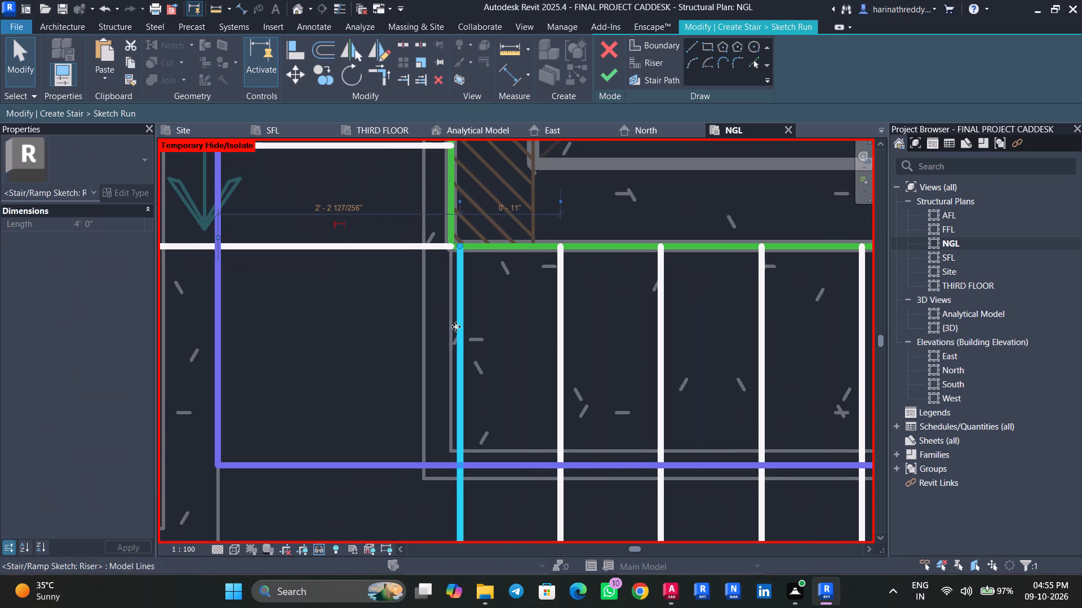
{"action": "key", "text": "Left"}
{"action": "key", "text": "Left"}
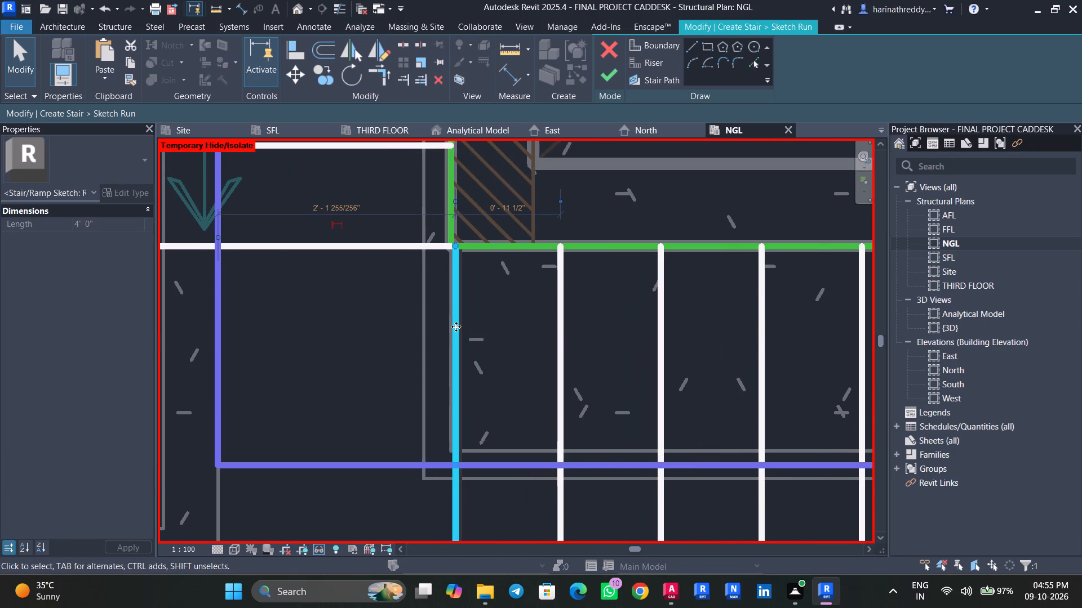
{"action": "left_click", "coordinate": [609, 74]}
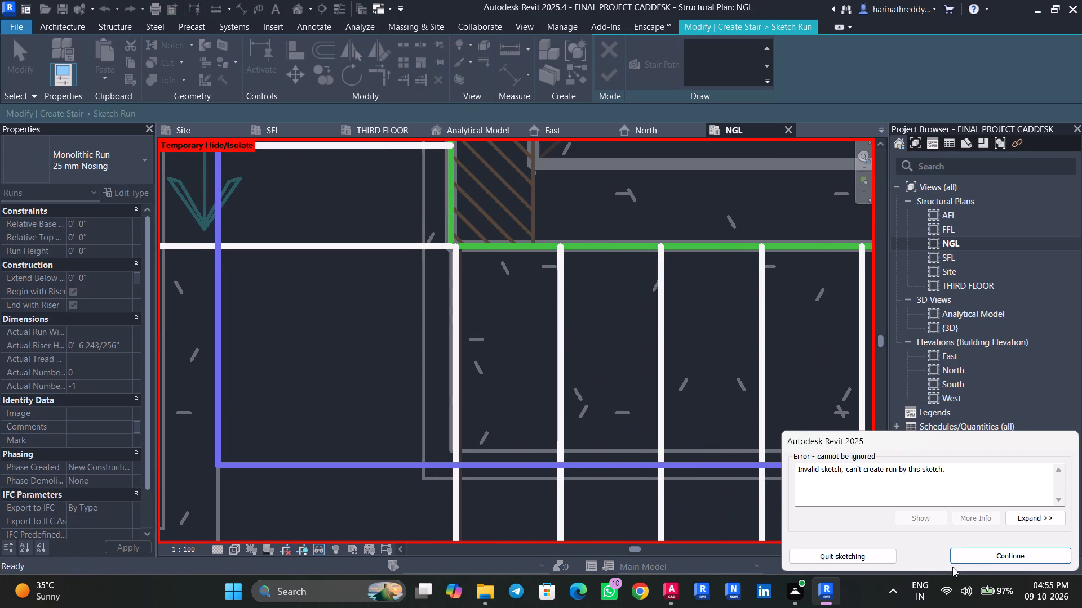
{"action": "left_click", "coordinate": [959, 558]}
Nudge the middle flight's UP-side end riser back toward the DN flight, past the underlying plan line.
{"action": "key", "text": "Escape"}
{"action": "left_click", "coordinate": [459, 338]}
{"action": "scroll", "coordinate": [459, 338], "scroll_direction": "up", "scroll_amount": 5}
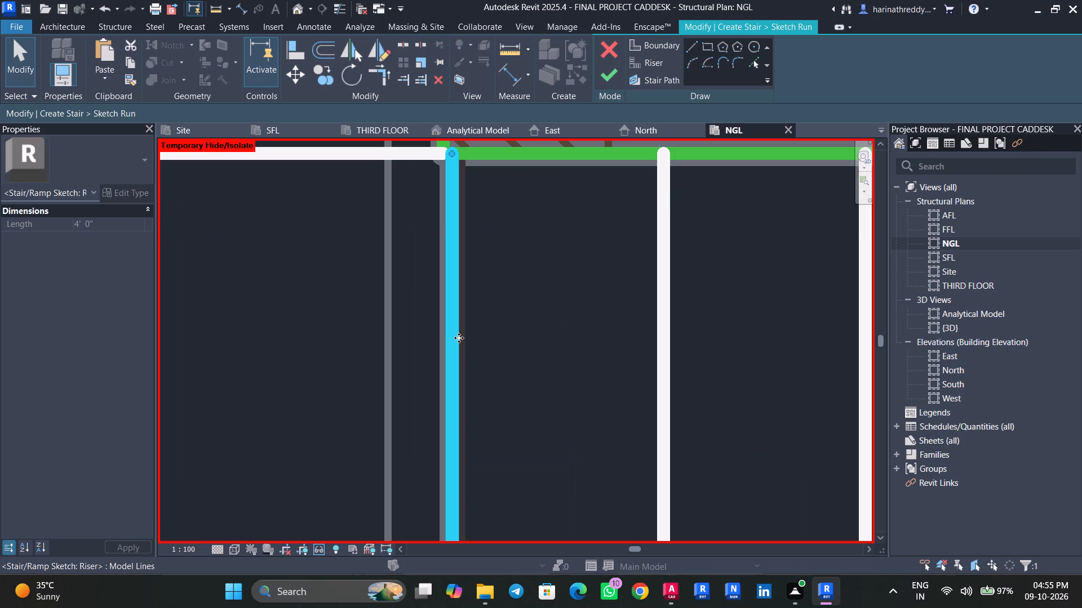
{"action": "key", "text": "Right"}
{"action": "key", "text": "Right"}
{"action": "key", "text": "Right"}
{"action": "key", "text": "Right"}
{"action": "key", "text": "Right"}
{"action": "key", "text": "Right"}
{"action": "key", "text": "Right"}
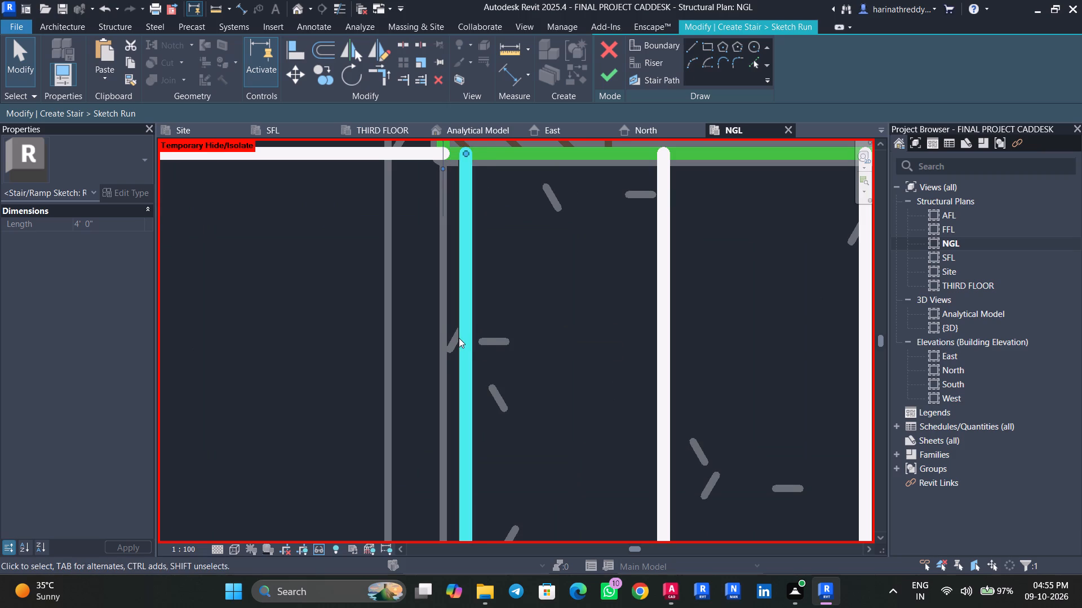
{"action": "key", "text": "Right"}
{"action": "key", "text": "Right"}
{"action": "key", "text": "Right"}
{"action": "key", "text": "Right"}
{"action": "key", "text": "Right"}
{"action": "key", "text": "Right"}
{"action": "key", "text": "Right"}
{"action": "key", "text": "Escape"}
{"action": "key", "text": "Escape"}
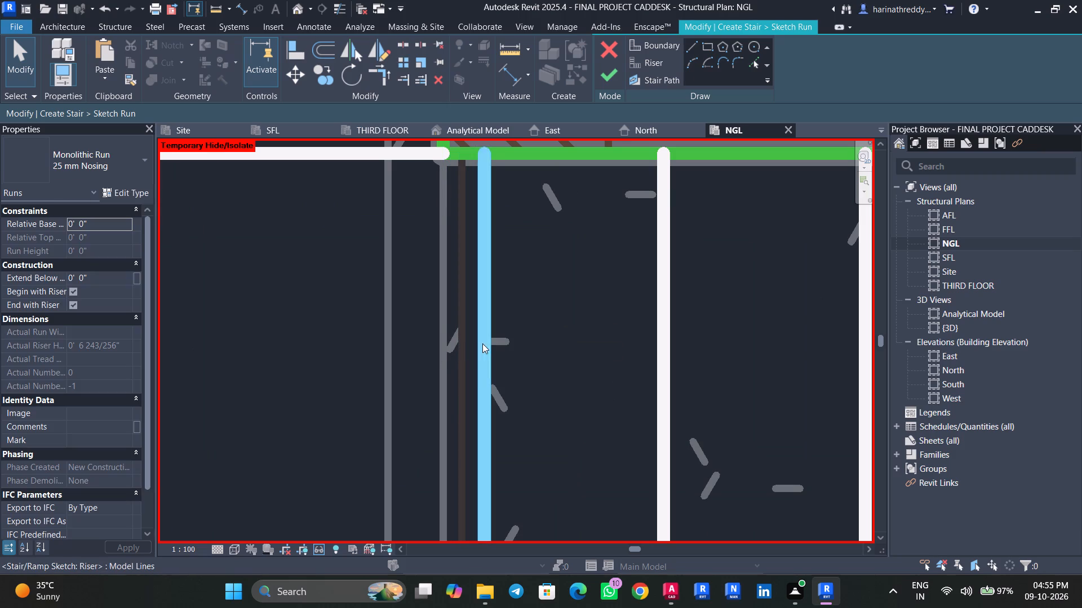
Replace the middle flight's UP-side end riser with a new riser picked from the underlying plan line at zero offset.
{"action": "left_click", "coordinate": [482, 343]}
{"action": "key", "text": "Delete"}
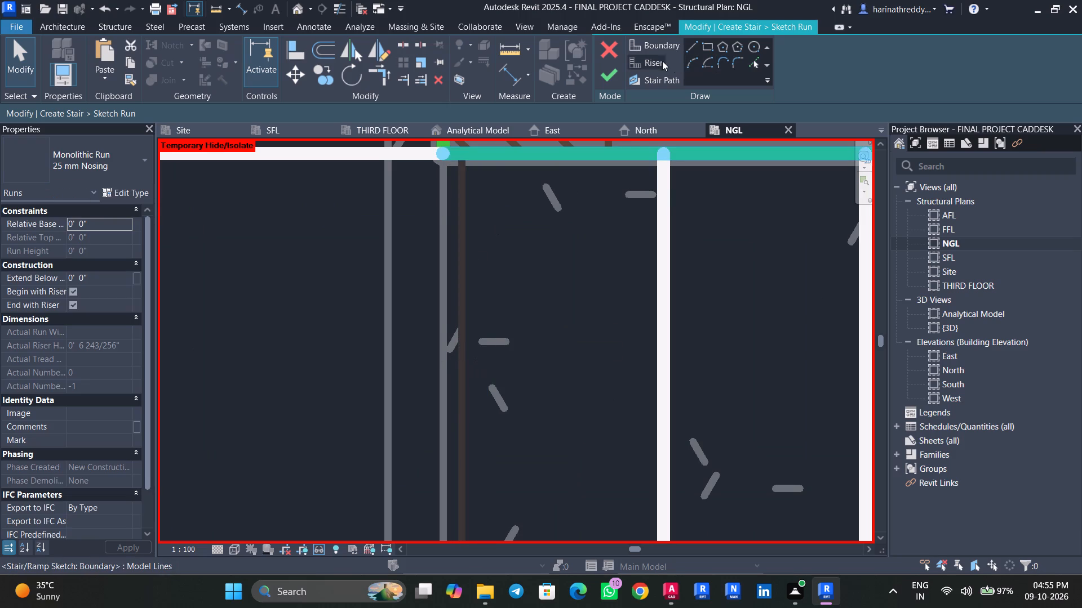
{"action": "left_click", "coordinate": [662, 61]}
{"action": "left_click", "coordinate": [760, 64]}
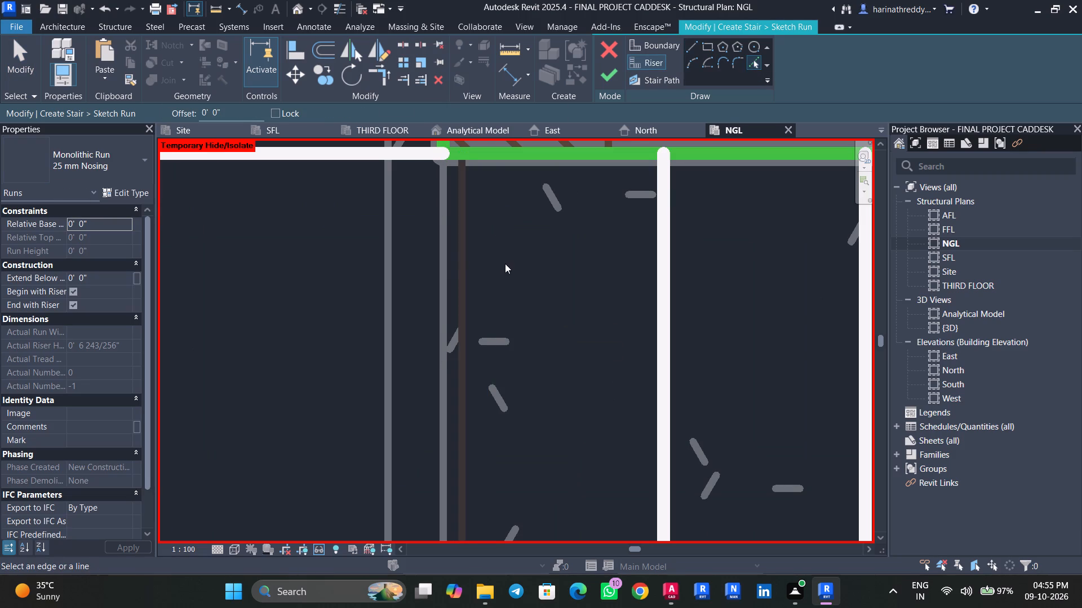
{"action": "left_click", "coordinate": [466, 259]}
{"action": "key", "text": "Escape"}
{"action": "key", "text": "Escape"}
Delete the middle flight's DN-side end riser at the lift corner.
{"action": "scroll", "coordinate": [546, 270], "scroll_direction": "down", "scroll_amount": 9}
{"action": "scroll", "coordinate": [548, 267], "scroll_direction": "up", "scroll_amount": 1}
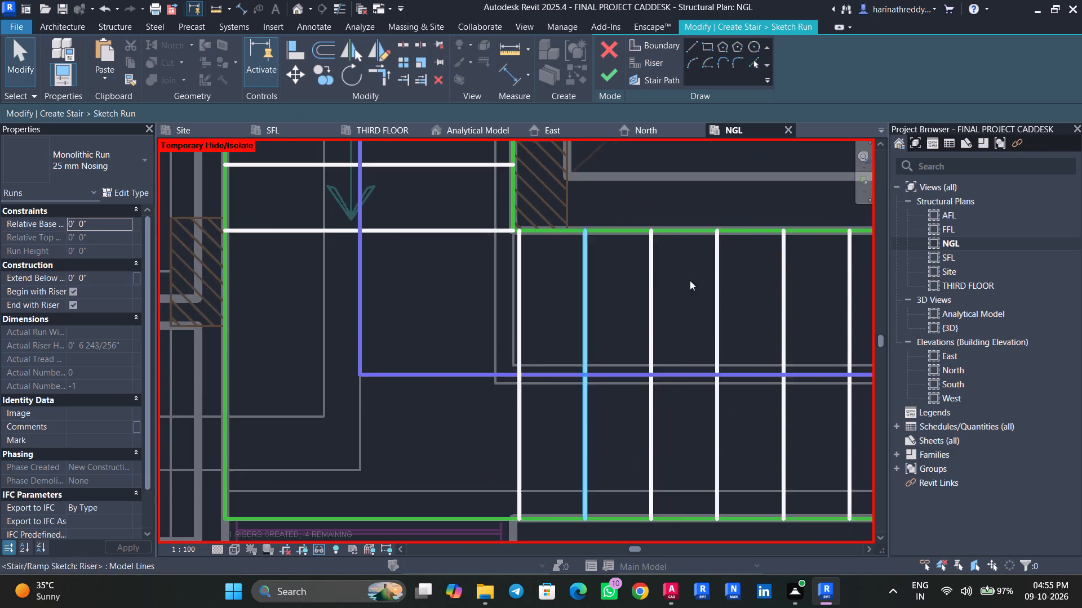
{"action": "middle_click_drag", "start_coordinate": [721, 278], "coordinate": [428, 286]}
{"action": "scroll", "coordinate": [709, 298], "scroll_direction": "up", "scroll_amount": 2}
{"action": "left_click", "coordinate": [674, 302]}
{"action": "left_click", "coordinate": [684, 302]}
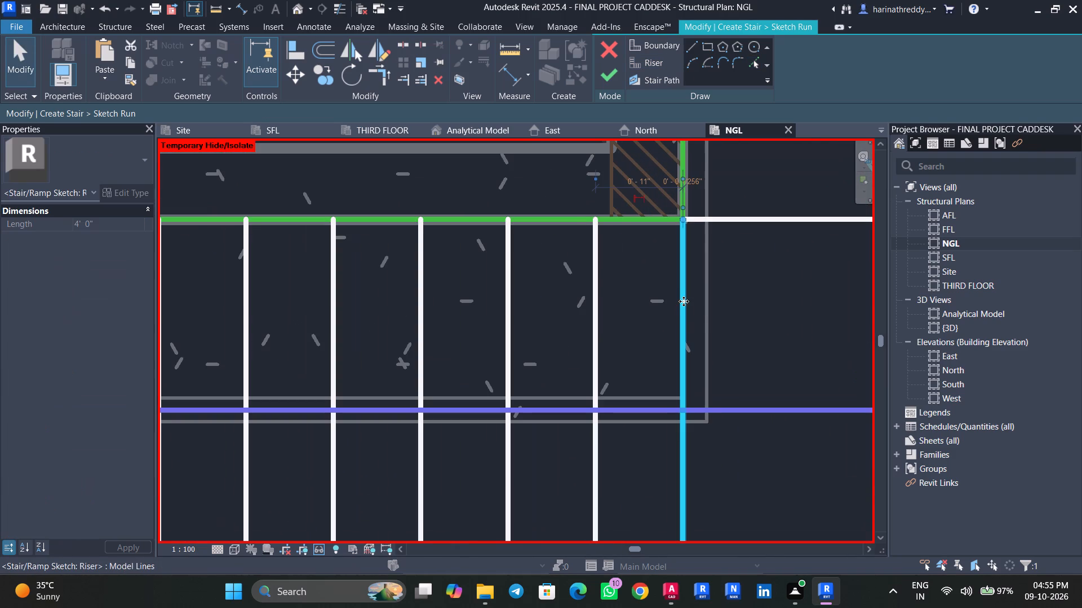
{"action": "key", "text": "Delete"}
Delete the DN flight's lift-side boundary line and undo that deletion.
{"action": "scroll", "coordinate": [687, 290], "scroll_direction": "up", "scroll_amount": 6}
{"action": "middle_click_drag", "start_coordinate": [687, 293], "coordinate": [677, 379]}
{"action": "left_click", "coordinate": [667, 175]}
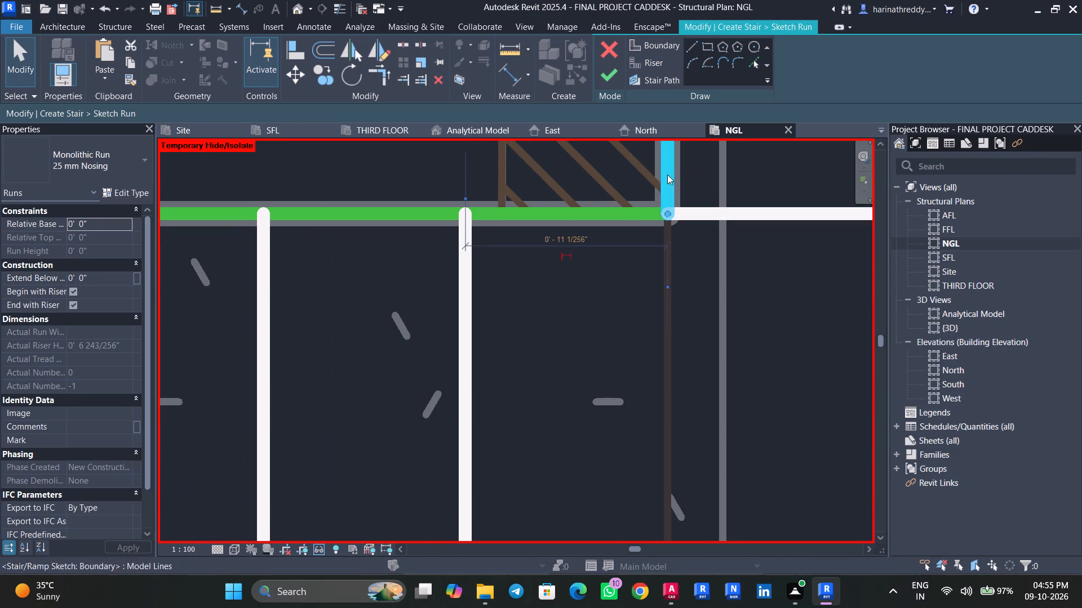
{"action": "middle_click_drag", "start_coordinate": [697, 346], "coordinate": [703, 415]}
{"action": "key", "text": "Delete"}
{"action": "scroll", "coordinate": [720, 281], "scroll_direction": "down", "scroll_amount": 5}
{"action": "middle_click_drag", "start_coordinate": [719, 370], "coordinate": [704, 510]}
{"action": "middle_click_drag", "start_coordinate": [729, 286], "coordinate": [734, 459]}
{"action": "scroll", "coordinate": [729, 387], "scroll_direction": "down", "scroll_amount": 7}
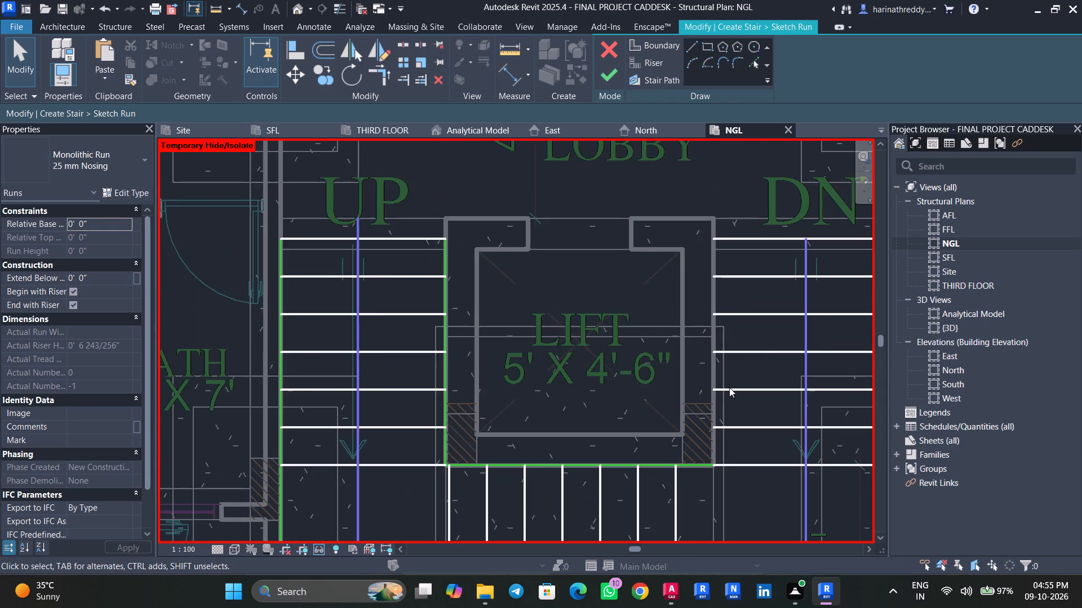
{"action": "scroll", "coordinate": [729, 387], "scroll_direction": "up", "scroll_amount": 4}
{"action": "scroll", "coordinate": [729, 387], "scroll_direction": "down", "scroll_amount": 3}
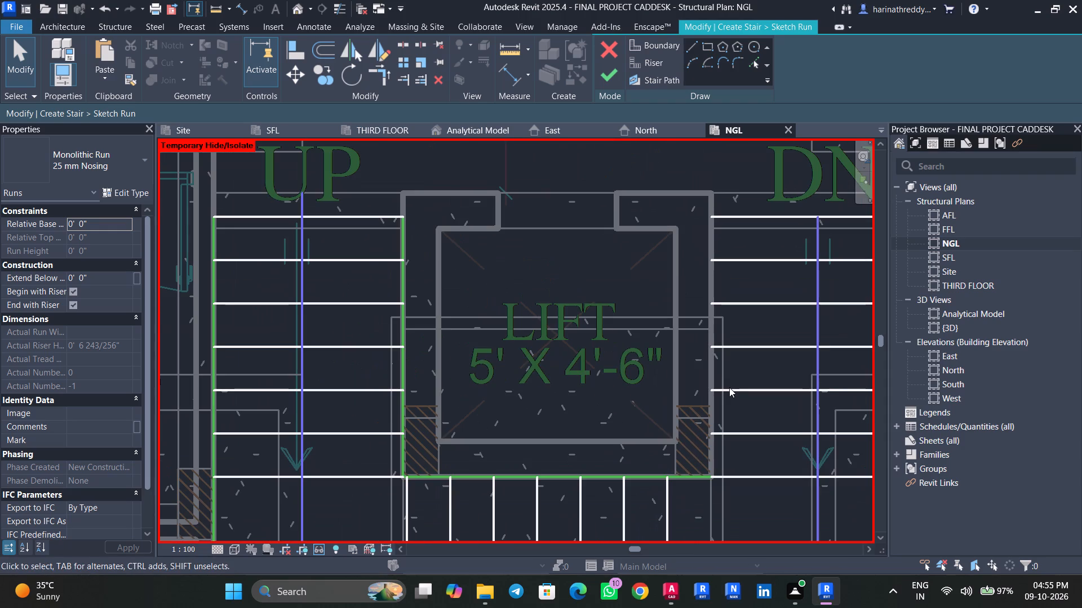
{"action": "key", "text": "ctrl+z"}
Shorten the stair path at the UP flight so it ends exactly on the lobby-end riser.
{"action": "scroll", "coordinate": [732, 394], "scroll_direction": "down", "scroll_amount": 4}
{"action": "scroll", "coordinate": [728, 384], "scroll_direction": "up", "scroll_amount": 1}
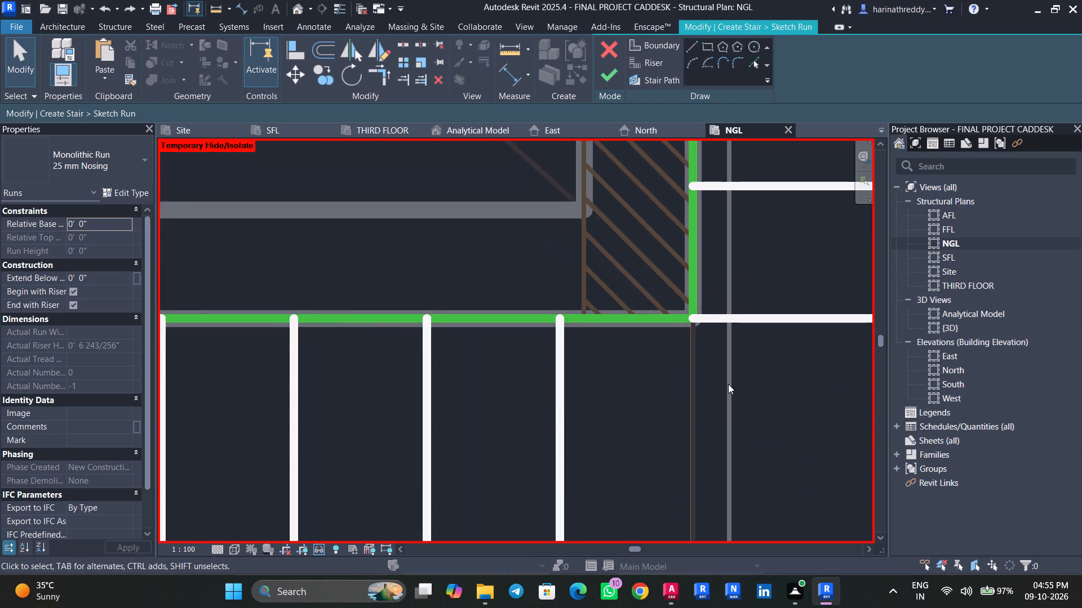
{"action": "scroll", "coordinate": [728, 384], "scroll_direction": "down", "scroll_amount": 3}
{"action": "middle_click_drag", "start_coordinate": [678, 427], "coordinate": [688, 150]}
{"action": "scroll", "coordinate": [687, 336], "scroll_direction": "down", "scroll_amount": 3}
{"action": "middle_click_drag", "start_coordinate": [688, 339], "coordinate": [814, 364]}
{"action": "middle_click_drag", "start_coordinate": [305, 364], "coordinate": [604, 377]}
{"action": "scroll", "coordinate": [507, 443], "scroll_direction": "up", "scroll_amount": 11}
{"action": "scroll", "coordinate": [527, 419], "scroll_direction": "down", "scroll_amount": 5}
{"action": "scroll", "coordinate": [517, 355], "scroll_direction": "up", "scroll_amount": 1}
{"action": "middle_click_drag", "start_coordinate": [517, 355], "coordinate": [530, 453]}
{"action": "scroll", "coordinate": [529, 419], "scroll_direction": "down", "scroll_amount": 5}
{"action": "middle_click_drag", "start_coordinate": [529, 400], "coordinate": [534, 490]}
{"action": "middle_click_drag", "start_coordinate": [532, 406], "coordinate": [538, 508]}
{"action": "middle_click_drag", "start_coordinate": [548, 385], "coordinate": [538, 551]}
{"action": "middle_click_drag", "start_coordinate": [561, 319], "coordinate": [573, 475]}
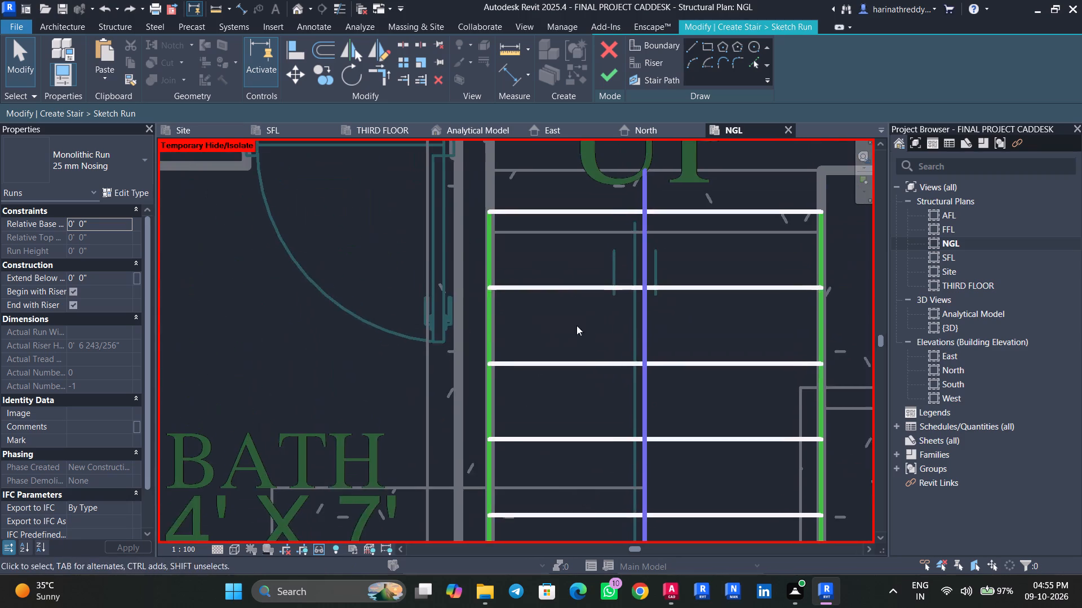
{"action": "middle_click_drag", "start_coordinate": [577, 325], "coordinate": [576, 459]}
{"action": "scroll", "coordinate": [490, 368], "scroll_direction": "up", "scroll_amount": 10}
{"action": "scroll", "coordinate": [490, 368], "scroll_direction": "down", "scroll_amount": 7}
{"action": "scroll", "coordinate": [489, 368], "scroll_direction": "up", "scroll_amount": 1}
{"action": "scroll", "coordinate": [489, 368], "scroll_direction": "down", "scroll_amount": 4}
{"action": "scroll", "coordinate": [488, 368], "scroll_direction": "up", "scroll_amount": 1}
{"action": "scroll", "coordinate": [488, 368], "scroll_direction": "down", "scroll_amount": 5}
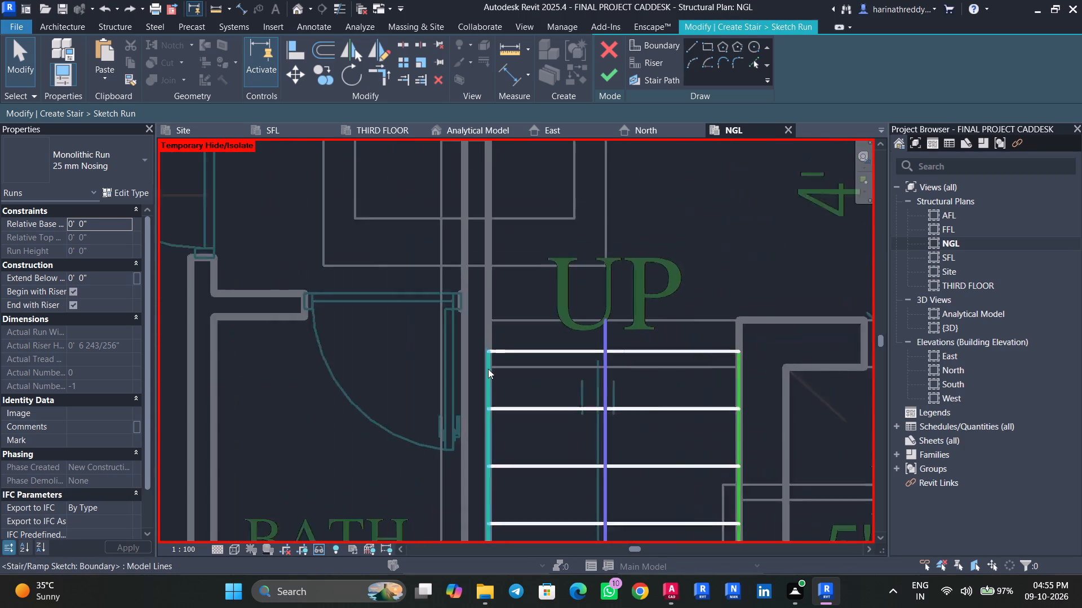
{"action": "scroll", "coordinate": [488, 369], "scroll_direction": "down", "scroll_amount": 1}
{"action": "scroll", "coordinate": [574, 343], "scroll_direction": "up", "scroll_amount": 4}
{"action": "left_click", "coordinate": [559, 341]}
{"action": "left_click_drag", "start_coordinate": [560, 329], "coordinate": [559, 367]}
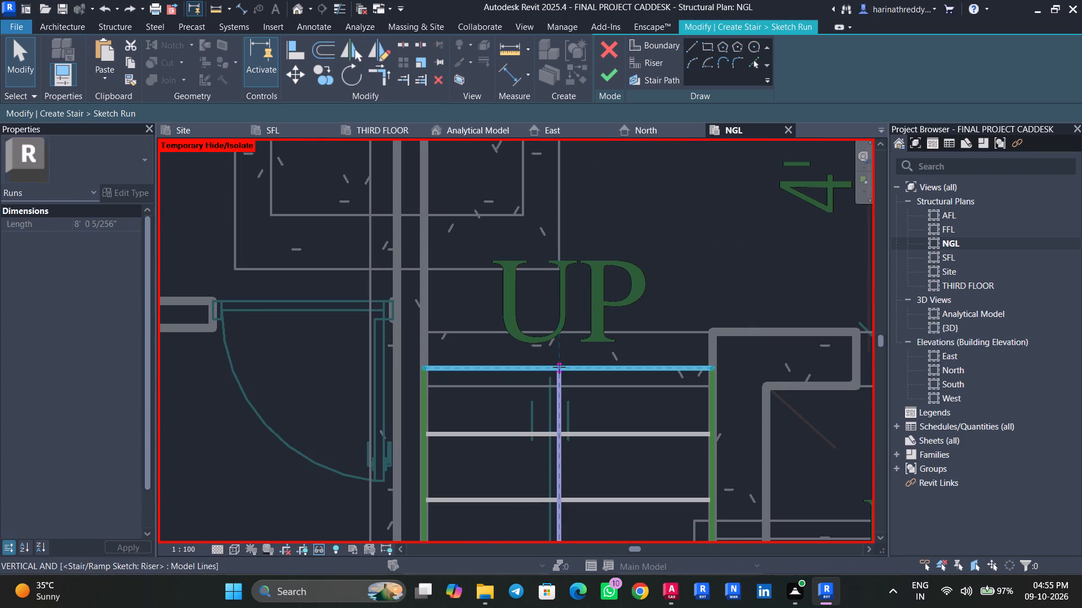
{"action": "left_click_drag", "start_coordinate": [559, 367], "coordinate": [559, 368]}
{"action": "scroll", "coordinate": [570, 330], "scroll_direction": "down", "scroll_amount": 8}
{"action": "scroll", "coordinate": [677, 396], "scroll_direction": "up", "scroll_amount": 1}
{"action": "middle_click_drag", "start_coordinate": [677, 396], "coordinate": [511, 129]}
{"action": "key", "text": "Escape"}
{"action": "key", "text": "Escape"}
Replace the middle flight's UP-side end riser with a riser picked from the underlying plan line at zero offset.
{"action": "scroll", "coordinate": [416, 266], "scroll_direction": "up", "scroll_amount": 3}
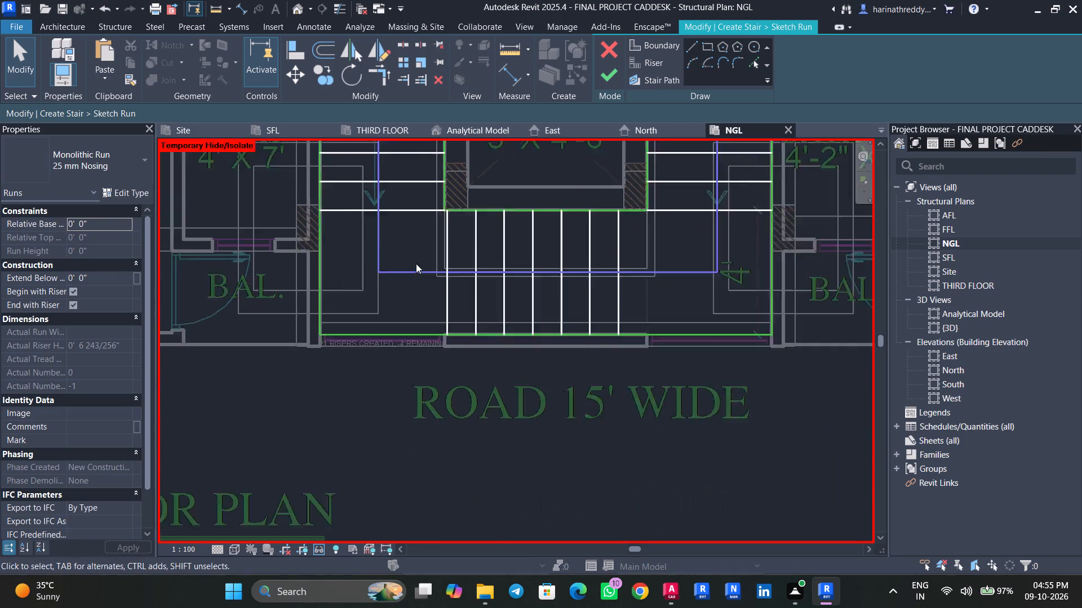
{"action": "scroll", "coordinate": [416, 263], "scroll_direction": "up", "scroll_amount": 2}
{"action": "middle_click_drag", "start_coordinate": [418, 265], "coordinate": [480, 384]}
{"action": "scroll", "coordinate": [505, 355], "scroll_direction": "up", "scroll_amount": 3}
{"action": "scroll", "coordinate": [552, 341], "scroll_direction": "up", "scroll_amount": 5}
{"action": "left_click", "coordinate": [552, 341]}
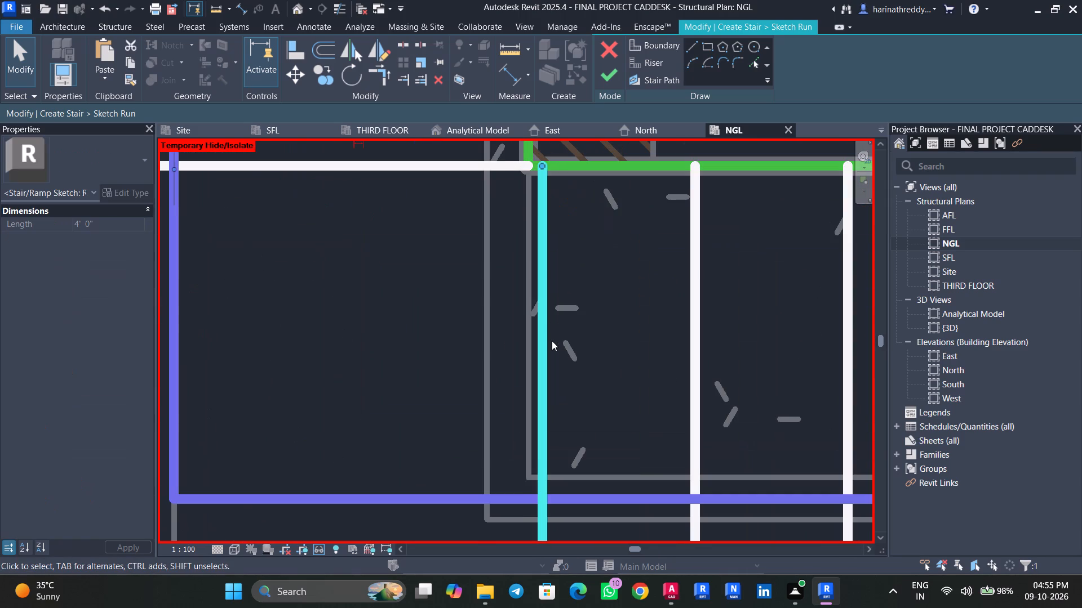
{"action": "key", "text": "Delete"}
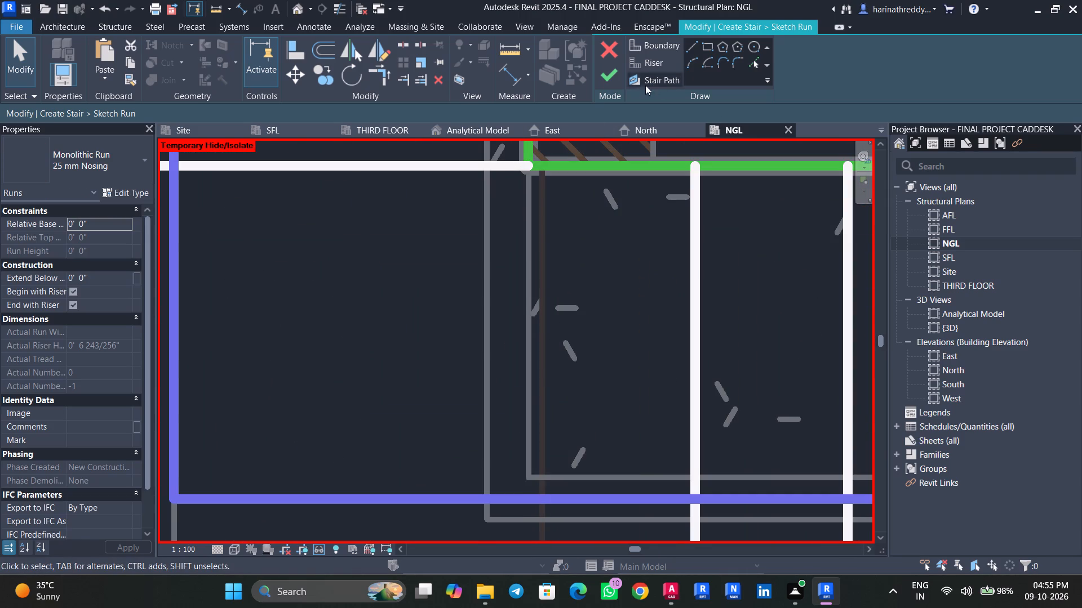
{"action": "left_click", "coordinate": [644, 66]}
{"action": "left_click", "coordinate": [756, 62]}
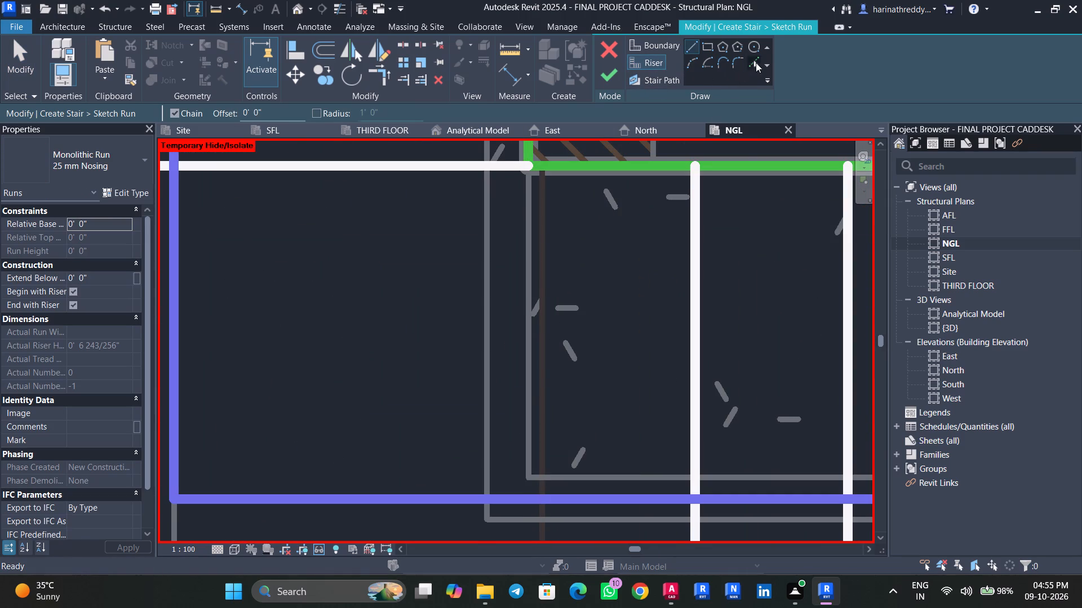
{"action": "left_click", "coordinate": [543, 291]}
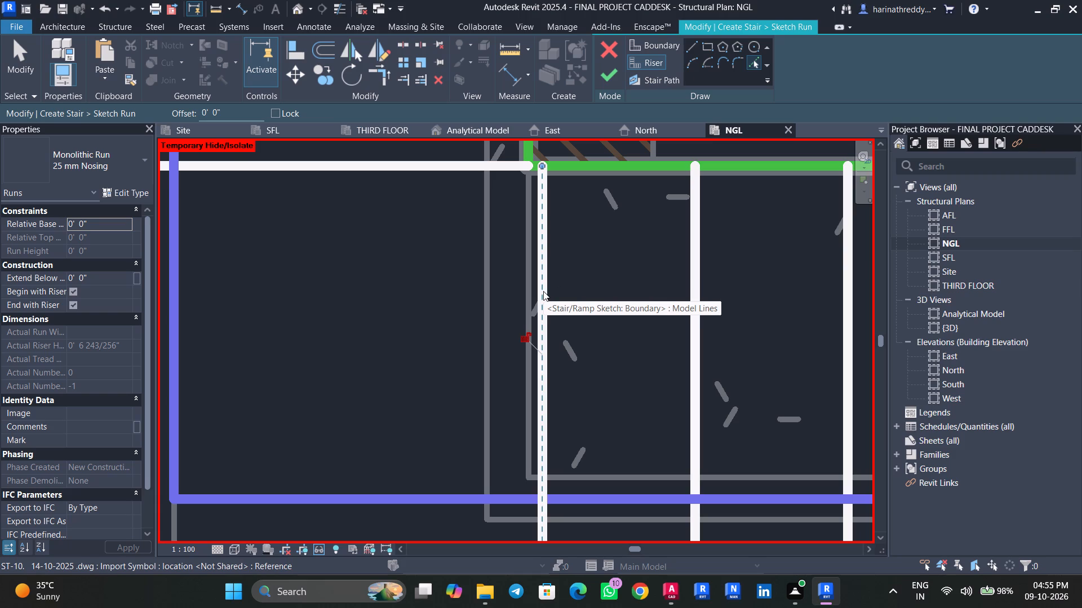
Add the middle flight's DN-side end riser at the lift corner by picking the underlying plan line at zero offset.
{"action": "scroll", "coordinate": [600, 328], "scroll_direction": "down", "scroll_amount": 13}
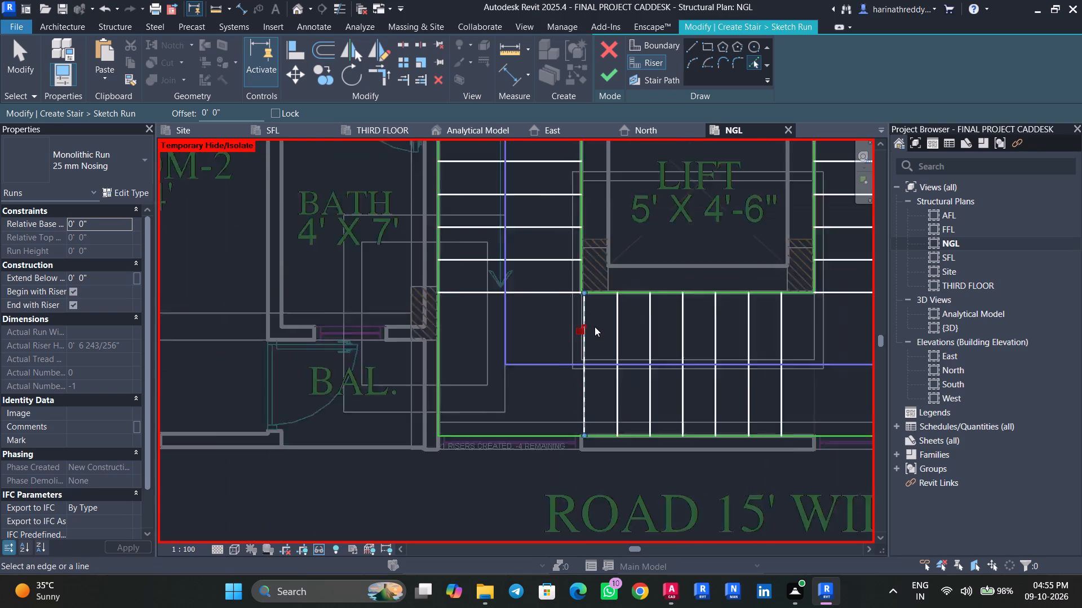
{"action": "scroll", "coordinate": [595, 327], "scroll_direction": "down", "scroll_amount": 2}
{"action": "scroll", "coordinate": [755, 345], "scroll_direction": "up", "scroll_amount": 2}
{"action": "scroll", "coordinate": [753, 342], "scroll_direction": "down", "scroll_amount": 1}
{"action": "scroll", "coordinate": [753, 342], "scroll_direction": "up", "scroll_amount": 5}
{"action": "scroll", "coordinate": [684, 339], "scroll_direction": "down", "scroll_amount": 1}
{"action": "scroll", "coordinate": [684, 339], "scroll_direction": "up", "scroll_amount": 8}
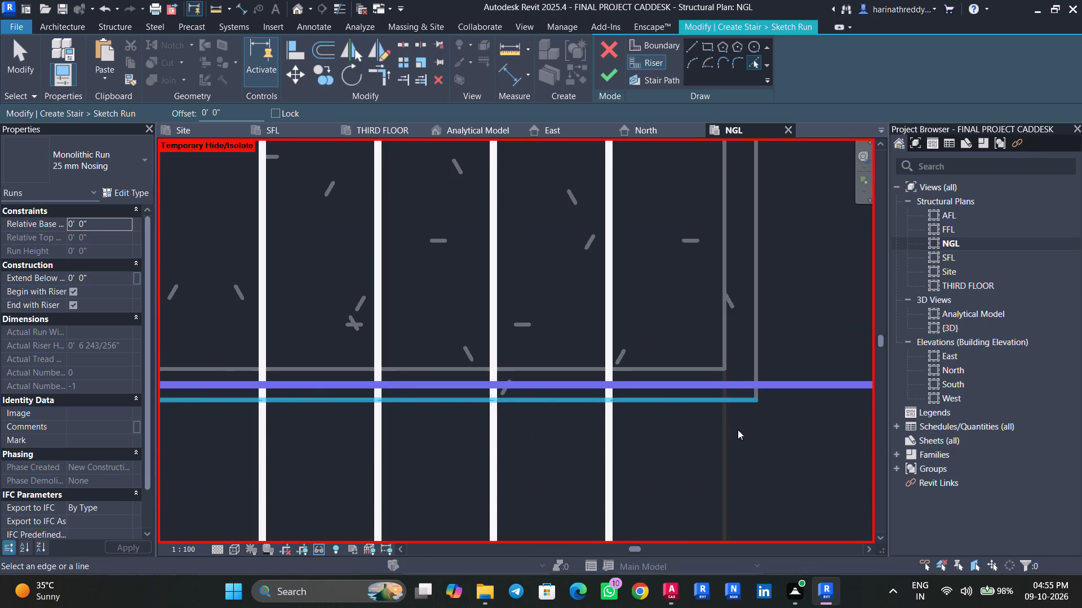
{"action": "left_click", "coordinate": [727, 435]}
{"action": "key", "text": "Escape"}
{"action": "key", "text": "Escape"}
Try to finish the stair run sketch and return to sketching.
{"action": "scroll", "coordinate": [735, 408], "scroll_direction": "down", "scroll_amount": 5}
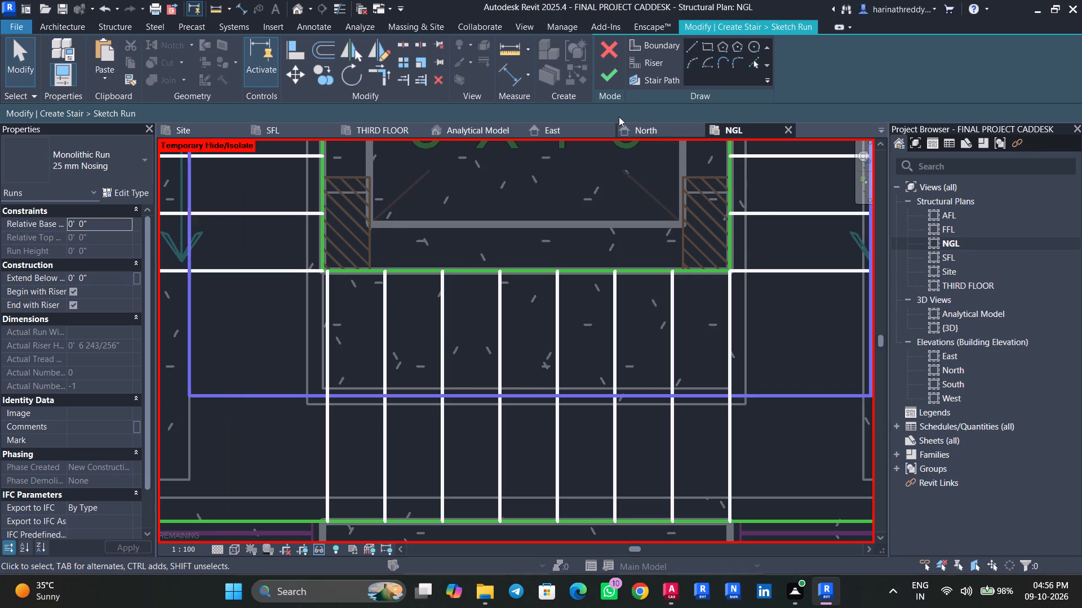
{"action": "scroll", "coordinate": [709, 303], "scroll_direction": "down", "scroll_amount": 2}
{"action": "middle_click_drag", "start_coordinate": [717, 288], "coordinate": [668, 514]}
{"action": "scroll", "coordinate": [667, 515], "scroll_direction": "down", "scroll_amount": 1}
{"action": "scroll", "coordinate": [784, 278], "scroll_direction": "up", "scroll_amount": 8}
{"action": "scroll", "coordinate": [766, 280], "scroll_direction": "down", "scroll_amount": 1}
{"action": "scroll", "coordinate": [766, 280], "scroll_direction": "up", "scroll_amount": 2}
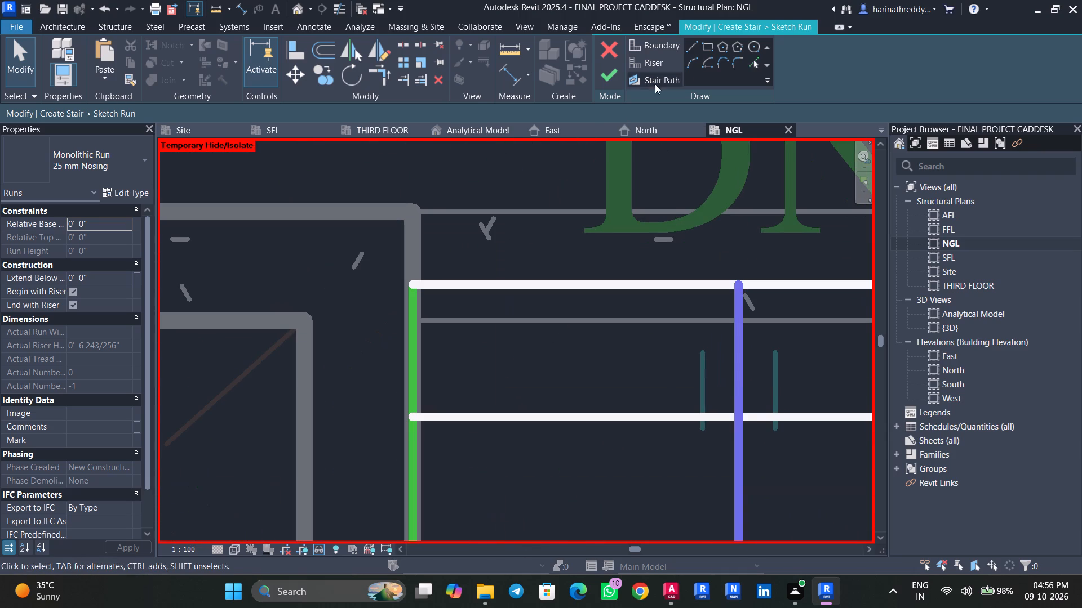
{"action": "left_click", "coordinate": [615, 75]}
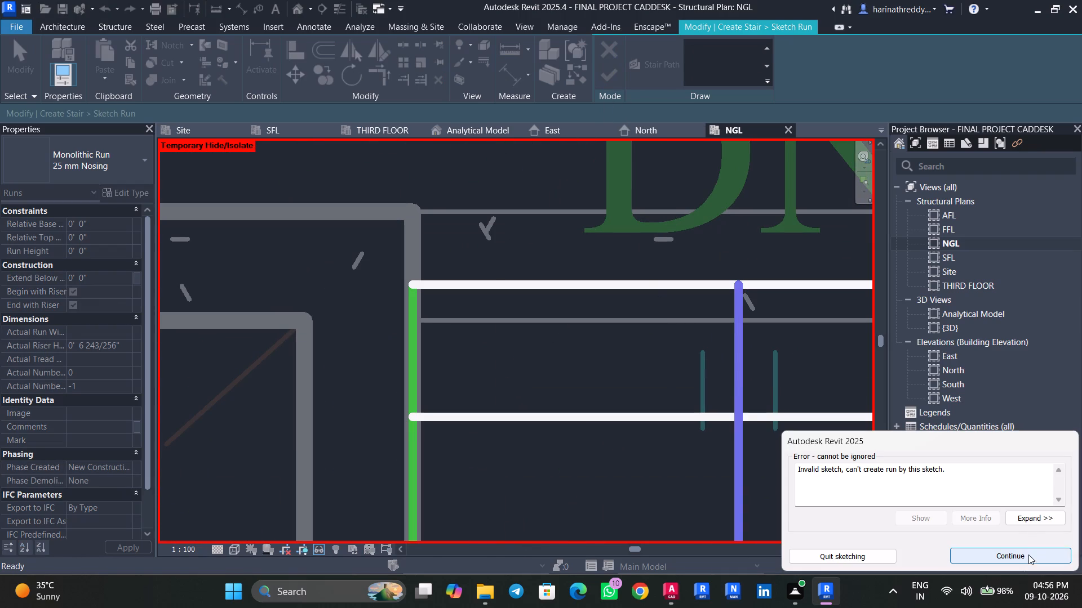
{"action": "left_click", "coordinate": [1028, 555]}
Examine the sketch around the lift corners and along the UP flight for gaps between risers, boundaries and stair path.
{"action": "scroll", "coordinate": [596, 367], "scroll_direction": "down", "scroll_amount": 8}
{"action": "middle_click_drag", "start_coordinate": [622, 426], "coordinate": [650, 177]}
{"action": "middle_click_drag", "start_coordinate": [653, 397], "coordinate": [675, 272]}
{"action": "scroll", "coordinate": [557, 242], "scroll_direction": "up", "scroll_amount": 4}
{"action": "middle_click_drag", "start_coordinate": [556, 248], "coordinate": [780, 398]}
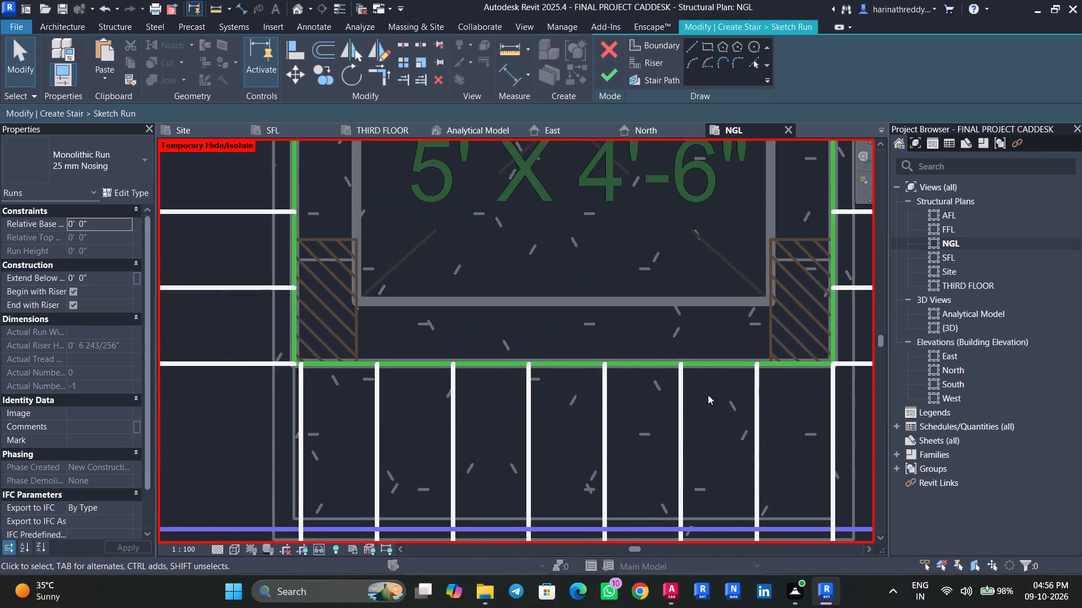
{"action": "middle_click_drag", "start_coordinate": [508, 395], "coordinate": [774, 404]}
{"action": "scroll", "coordinate": [496, 387], "scroll_direction": "up", "scroll_amount": 5}
{"action": "middle_click_drag", "start_coordinate": [527, 386], "coordinate": [591, 423]}
{"action": "scroll", "coordinate": [591, 423], "scroll_direction": "down", "scroll_amount": 5}
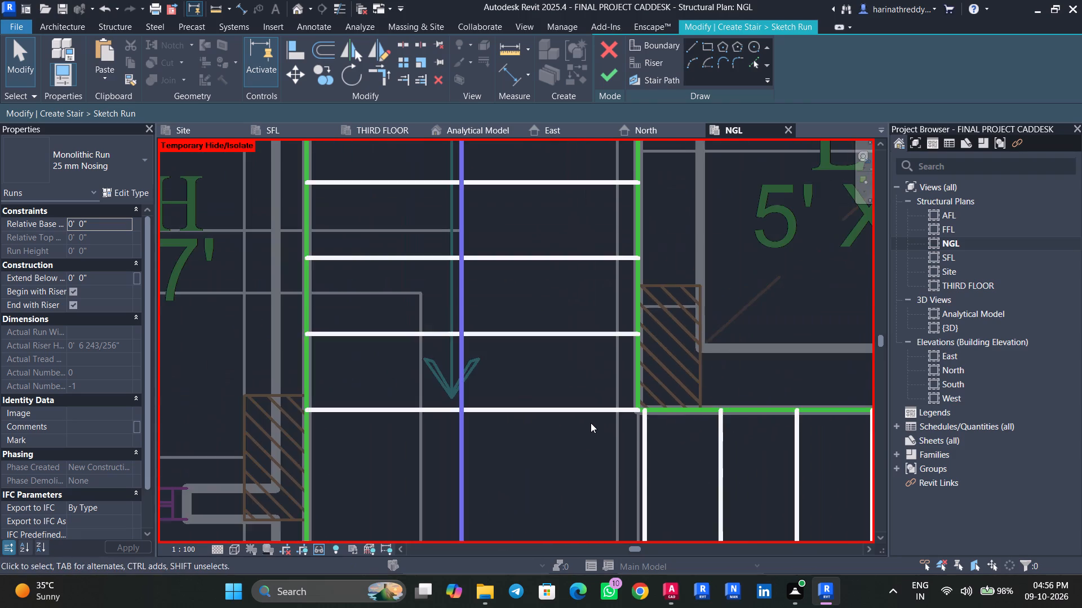
{"action": "middle_click_drag", "start_coordinate": [574, 365], "coordinate": [712, 182]}
{"action": "scroll", "coordinate": [711, 186], "scroll_direction": "up", "scroll_amount": 1}
{"action": "middle_click_drag", "start_coordinate": [620, 384], "coordinate": [458, 490]}
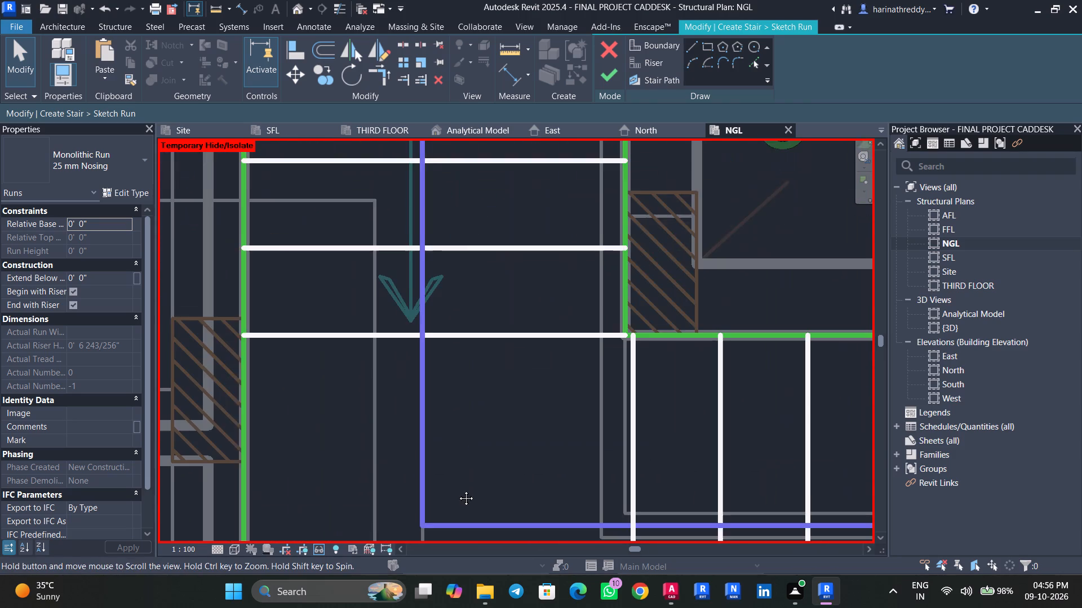
{"action": "middle_click_drag", "start_coordinate": [458, 490], "coordinate": [458, 490]}
{"action": "scroll", "coordinate": [482, 436], "scroll_direction": "down", "scroll_amount": 4}
{"action": "middle_click_drag", "start_coordinate": [482, 433], "coordinate": [474, 567]}
{"action": "middle_click_drag", "start_coordinate": [488, 376], "coordinate": [486, 472]}
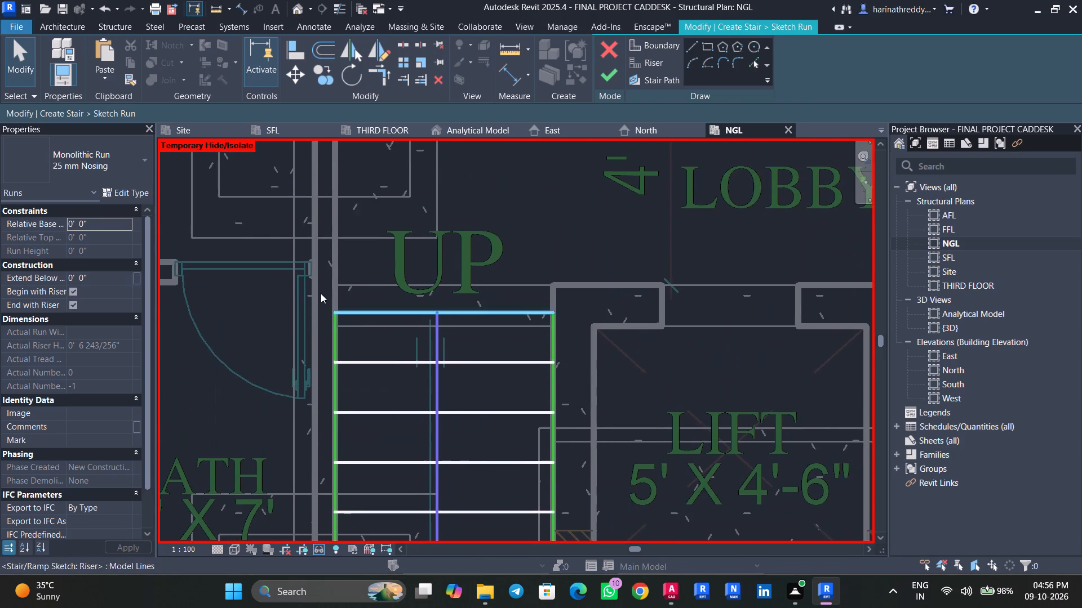
{"action": "scroll", "coordinate": [321, 293], "scroll_direction": "up", "scroll_amount": 11}
{"action": "scroll", "coordinate": [677, 406], "scroll_direction": "up", "scroll_amount": 1}
{"action": "middle_click_drag", "start_coordinate": [672, 406], "coordinate": [562, 401]}
{"action": "scroll", "coordinate": [544, 392], "scroll_direction": "down", "scroll_amount": 9}
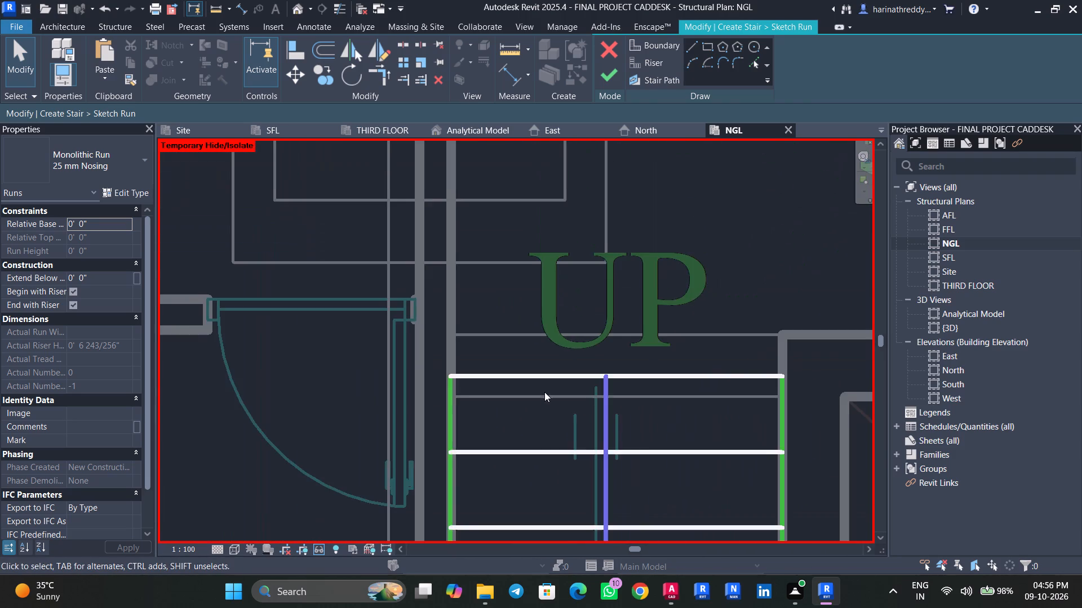
{"action": "middle_click_drag", "start_coordinate": [667, 441], "coordinate": [541, 297]}
{"action": "middle_click_drag", "start_coordinate": [556, 349], "coordinate": [542, 231]}
{"action": "middle_click_drag", "start_coordinate": [569, 359], "coordinate": [548, 173]}
{"action": "scroll", "coordinate": [548, 173], "scroll_direction": "up", "scroll_amount": 1}
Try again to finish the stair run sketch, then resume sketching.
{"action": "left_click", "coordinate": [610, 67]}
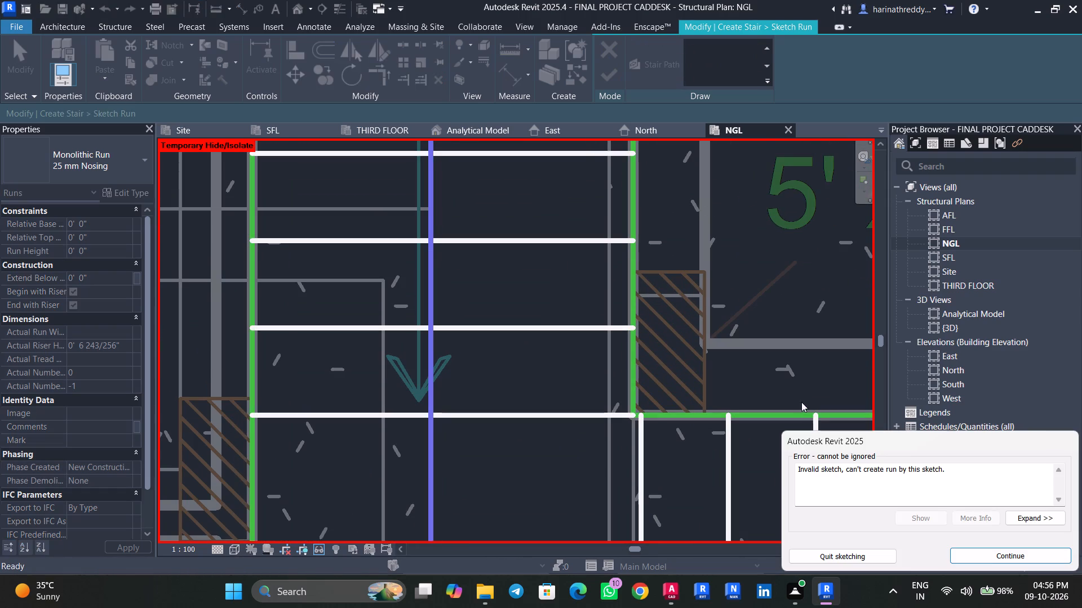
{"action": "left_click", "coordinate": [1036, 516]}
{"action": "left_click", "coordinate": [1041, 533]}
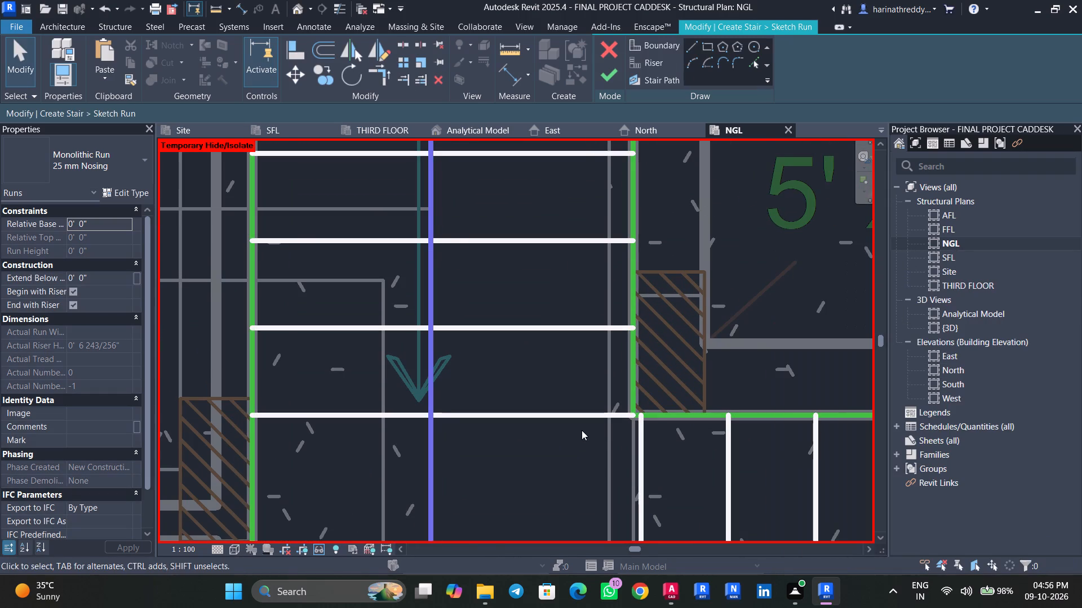
Examine the boundary corners along the road-side landings and the riser ends up the DN flight.
{"action": "scroll", "coordinate": [582, 430], "scroll_direction": "down", "scroll_amount": 4}
{"action": "middle_click_drag", "start_coordinate": [646, 470], "coordinate": [657, 287]}
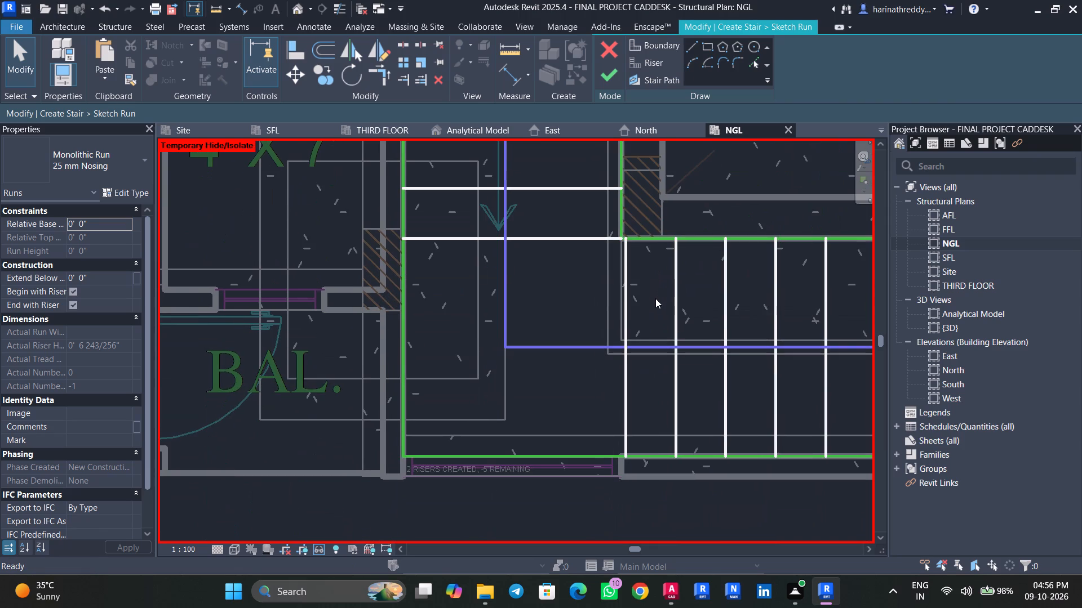
{"action": "scroll", "coordinate": [655, 298], "scroll_direction": "up", "scroll_amount": 1}
{"action": "scroll", "coordinate": [392, 462], "scroll_direction": "up", "scroll_amount": 5}
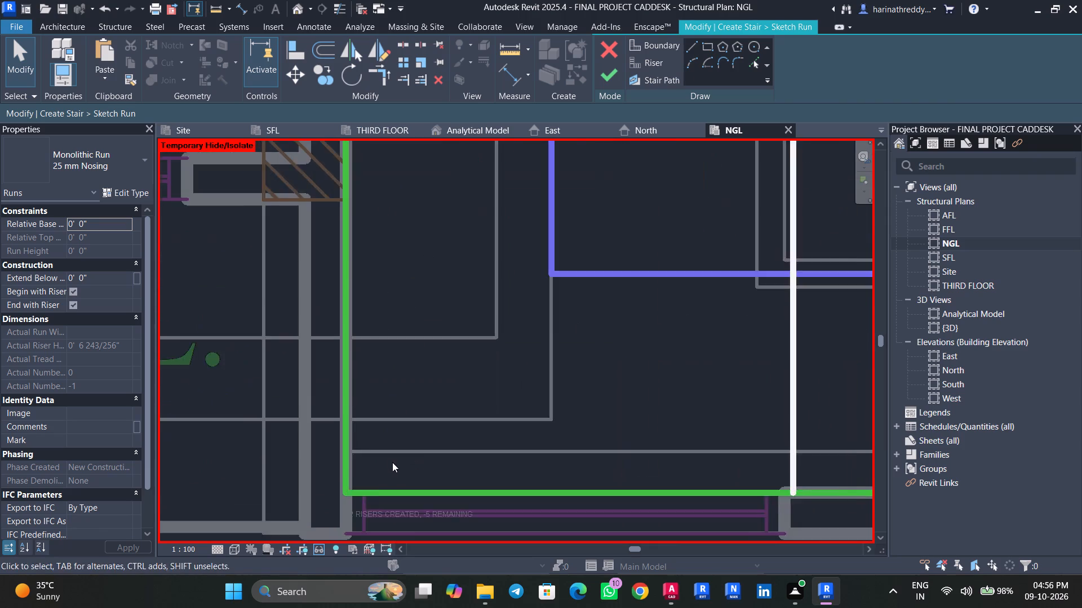
{"action": "middle_click_drag", "start_coordinate": [395, 462], "coordinate": [491, 280]}
{"action": "scroll", "coordinate": [475, 336], "scroll_direction": "up", "scroll_amount": 2}
{"action": "scroll", "coordinate": [475, 336], "scroll_direction": "down", "scroll_amount": 1}
{"action": "scroll", "coordinate": [475, 336], "scroll_direction": "up", "scroll_amount": 2}
{"action": "middle_click_drag", "start_coordinate": [626, 337], "coordinate": [325, 409]}
{"action": "scroll", "coordinate": [458, 403], "scroll_direction": "down", "scroll_amount": 7}
{"action": "middle_click_drag", "start_coordinate": [665, 412], "coordinate": [344, 441]}
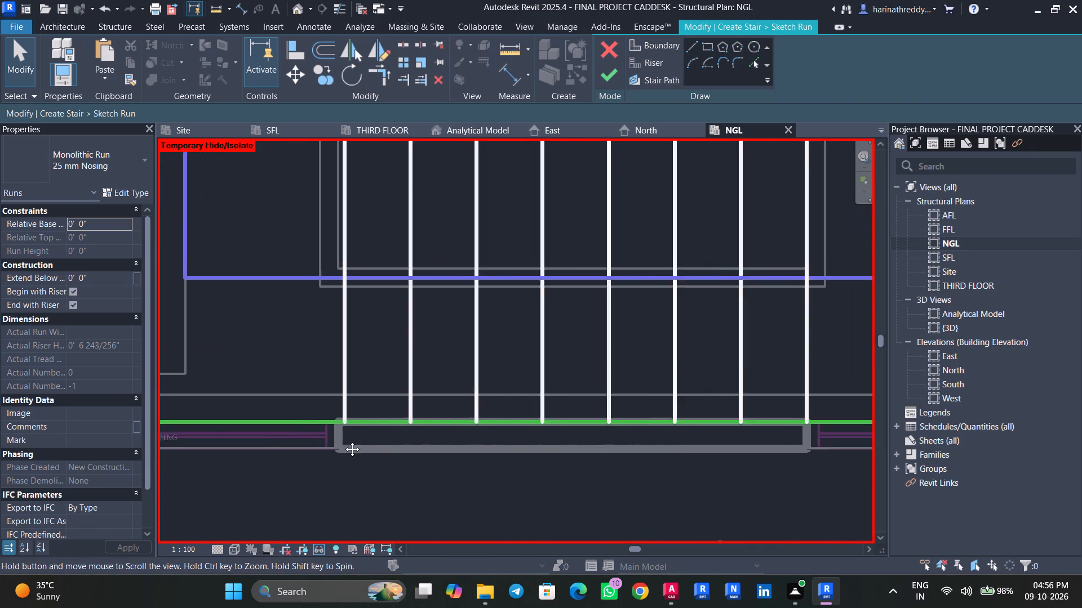
{"action": "middle_click_drag", "start_coordinate": [344, 441], "coordinate": [343, 441]}
{"action": "middle_click_drag", "start_coordinate": [703, 442], "coordinate": [393, 444]}
{"action": "middle_click_drag", "start_coordinate": [689, 440], "coordinate": [540, 458]}
{"action": "scroll", "coordinate": [582, 398], "scroll_direction": "up", "scroll_amount": 9}
{"action": "scroll", "coordinate": [583, 397], "scroll_direction": "down", "scroll_amount": 3}
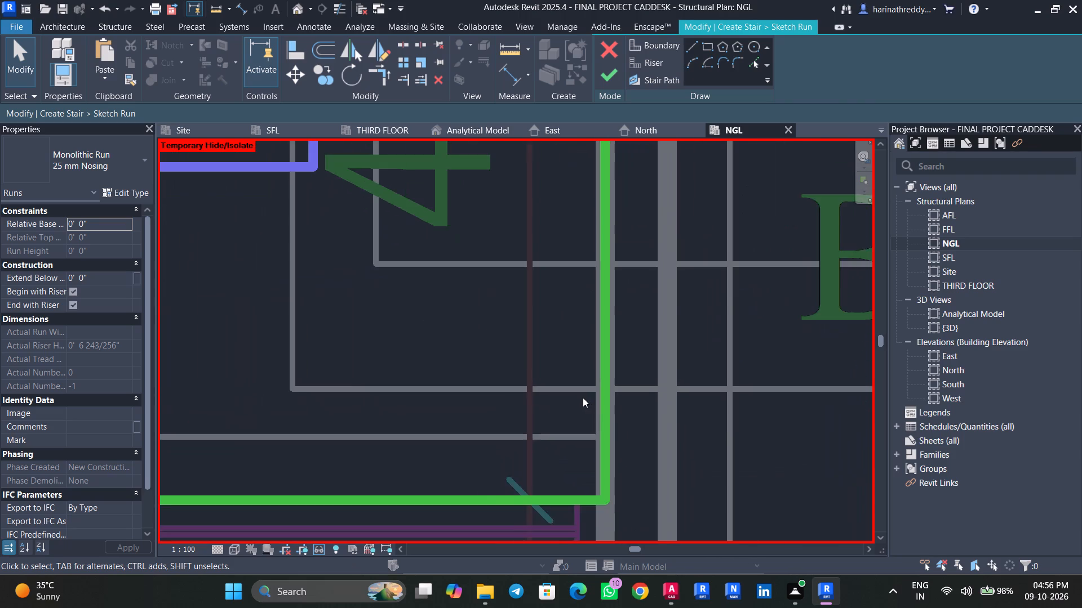
{"action": "middle_click_drag", "start_coordinate": [596, 453], "coordinate": [623, 555]}
{"action": "scroll", "coordinate": [609, 412], "scroll_direction": "down", "scroll_amount": 3}
{"action": "scroll", "coordinate": [609, 412], "scroll_direction": "up", "scroll_amount": 1}
{"action": "scroll", "coordinate": [609, 412], "scroll_direction": "down", "scroll_amount": 1}
{"action": "middle_click_drag", "start_coordinate": [581, 365], "coordinate": [587, 588]}
{"action": "middle_click_drag", "start_coordinate": [569, 457], "coordinate": [588, 540]}
{"action": "middle_click_drag", "start_coordinate": [617, 372], "coordinate": [645, 463]}
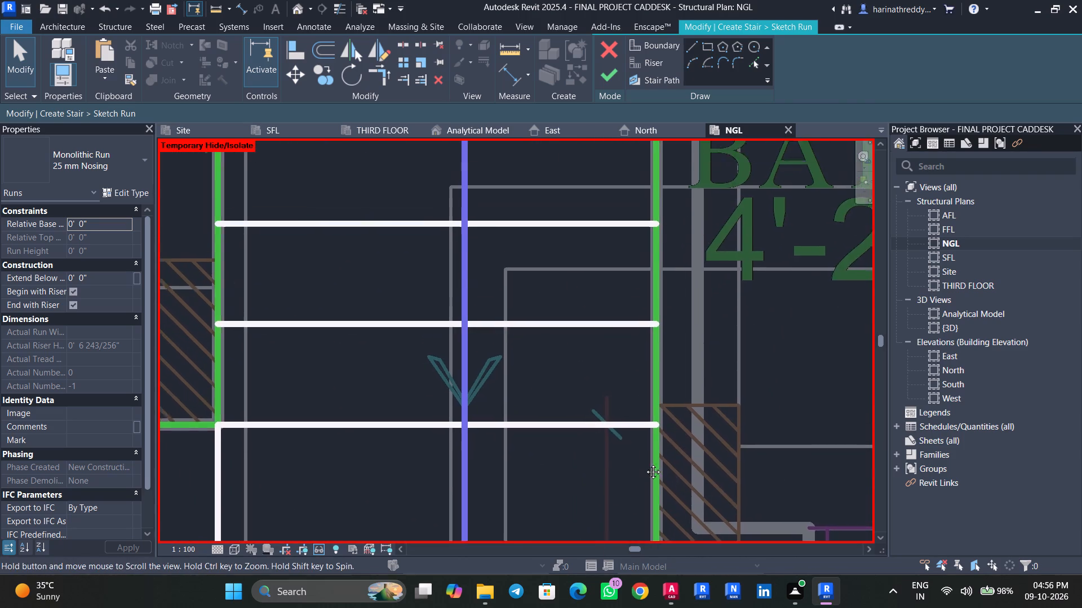
{"action": "middle_click_drag", "start_coordinate": [645, 463], "coordinate": [645, 517]}
{"action": "middle_click_drag", "start_coordinate": [635, 378], "coordinate": [643, 475]}
{"action": "middle_click_drag", "start_coordinate": [655, 386], "coordinate": [656, 473]}
{"action": "middle_click_drag", "start_coordinate": [652, 386], "coordinate": [660, 486]}
{"action": "middle_click_drag", "start_coordinate": [648, 385], "coordinate": [652, 446]}
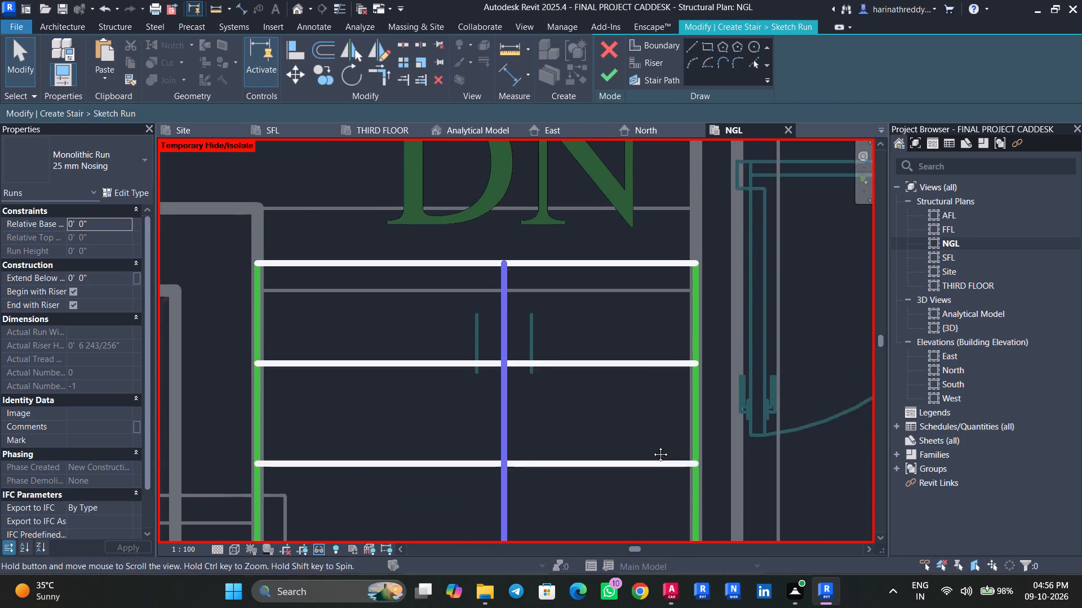
{"action": "middle_click_drag", "start_coordinate": [652, 446], "coordinate": [652, 447]}
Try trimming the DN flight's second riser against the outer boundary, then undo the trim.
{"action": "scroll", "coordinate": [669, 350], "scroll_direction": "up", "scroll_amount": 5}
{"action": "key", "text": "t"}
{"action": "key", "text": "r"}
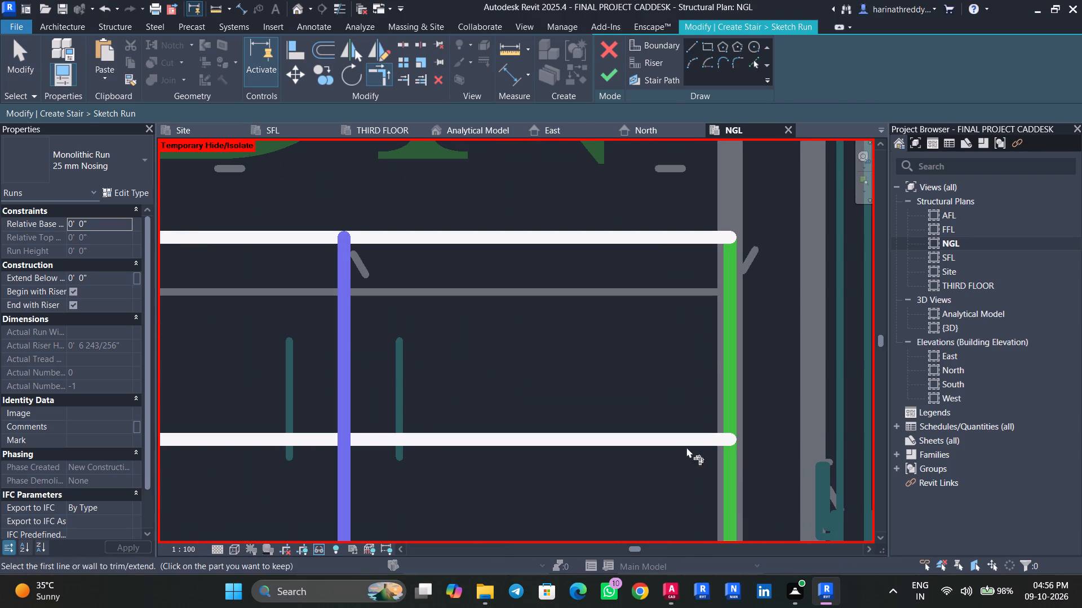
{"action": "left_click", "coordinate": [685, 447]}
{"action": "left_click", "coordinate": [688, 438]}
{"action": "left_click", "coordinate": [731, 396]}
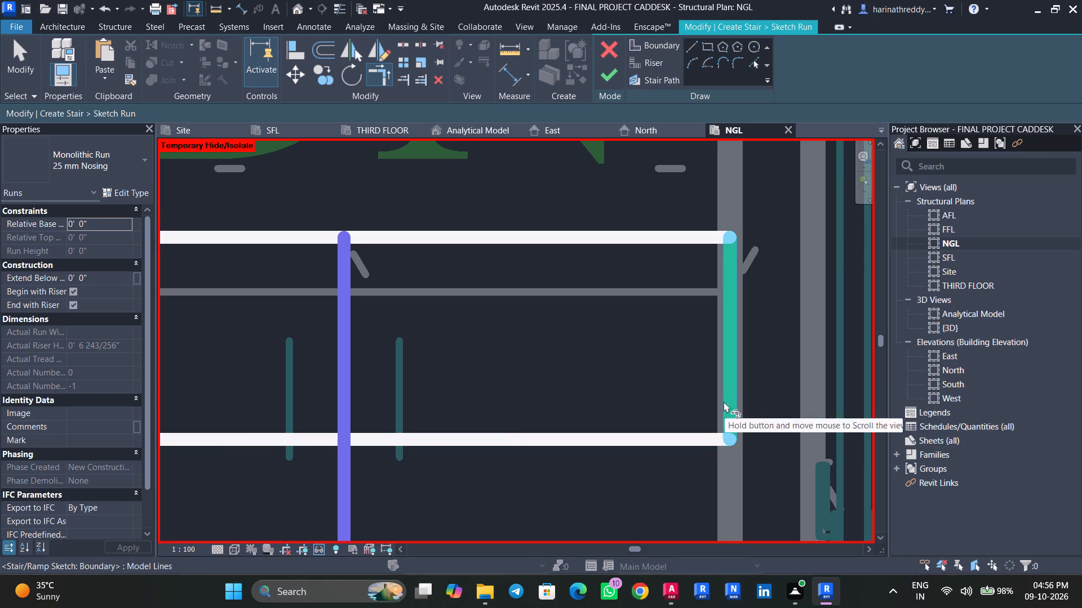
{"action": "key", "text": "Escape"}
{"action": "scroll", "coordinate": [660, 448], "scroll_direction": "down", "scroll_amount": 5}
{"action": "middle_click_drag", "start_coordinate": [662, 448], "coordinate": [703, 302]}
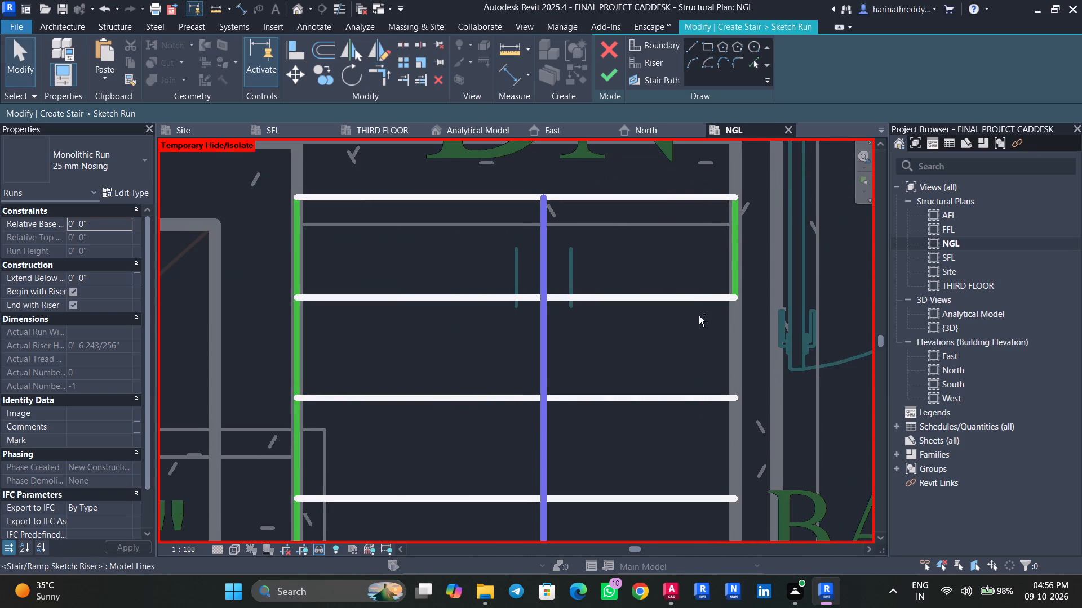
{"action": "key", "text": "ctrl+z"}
Trim the DN flight's lobby-end riser and outer boundary line to a closed corner.
{"action": "scroll", "coordinate": [694, 348], "scroll_direction": "down", "scroll_amount": 1}
{"action": "type", "text": "tr"}
{"action": "left_click", "coordinate": [650, 256]}
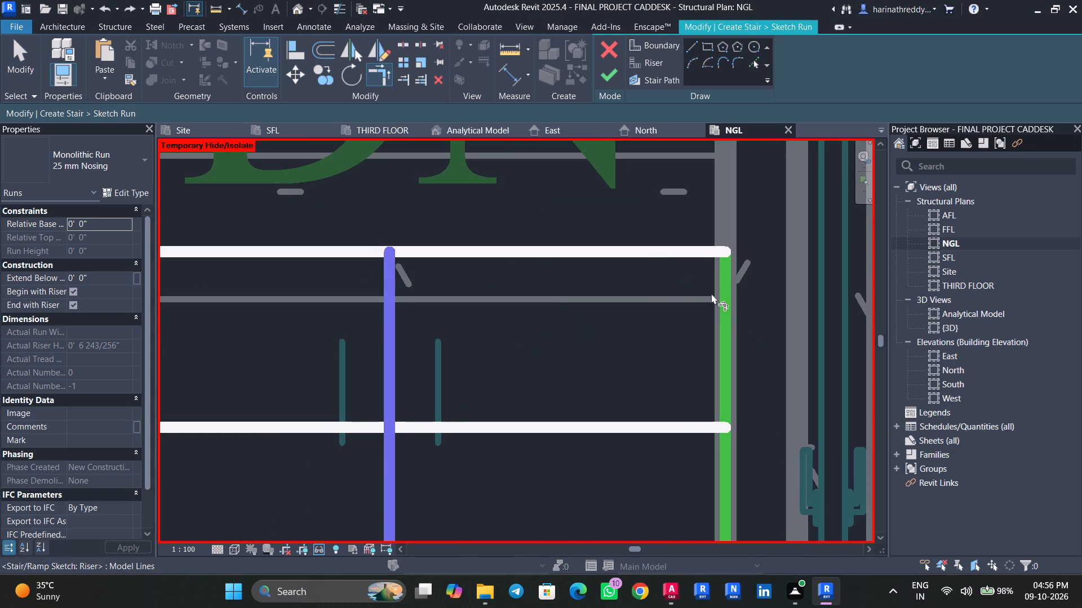
{"action": "scroll", "coordinate": [725, 318], "scroll_direction": "up", "scroll_amount": 3}
{"action": "scroll", "coordinate": [723, 312], "scroll_direction": "down", "scroll_amount": 2}
{"action": "scroll", "coordinate": [723, 312], "scroll_direction": "up", "scroll_amount": 8}
{"action": "key", "text": "Tab"}
{"action": "left_click", "coordinate": [723, 312]}
{"action": "scroll", "coordinate": [723, 312], "scroll_direction": "down", "scroll_amount": 9}
{"action": "scroll", "coordinate": [723, 312], "scroll_direction": "up", "scroll_amount": 1}
{"action": "scroll", "coordinate": [723, 312], "scroll_direction": "down", "scroll_amount": 4}
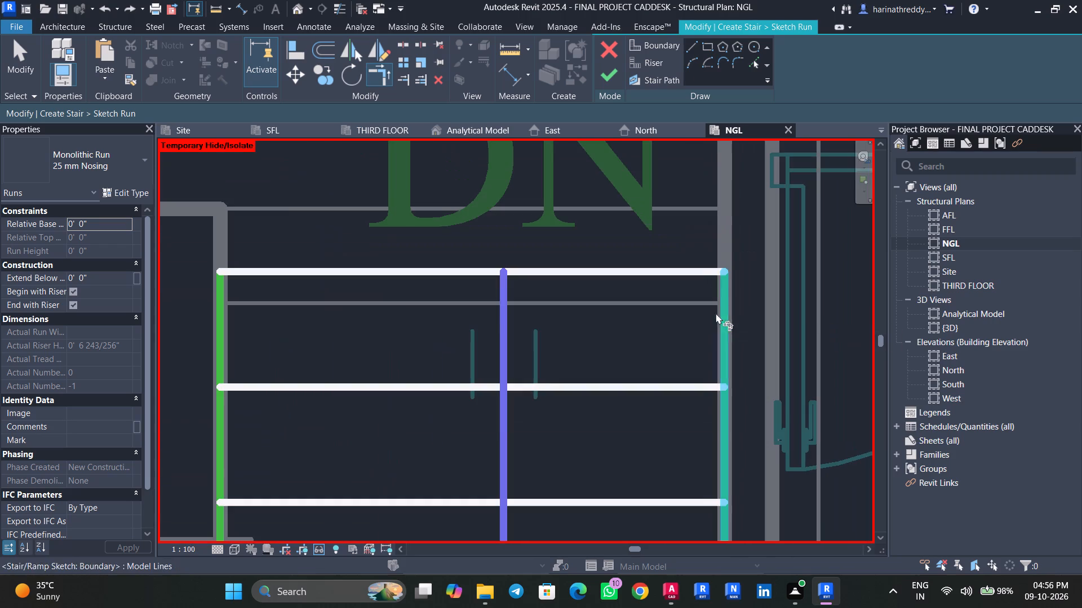
Trim the DN flight's lobby-end riser and lift-side boundary line to a closed corner.
{"action": "middle_click_drag", "start_coordinate": [445, 315], "coordinate": [597, 303]}
{"action": "left_click", "coordinate": [500, 261]}
{"action": "left_click", "coordinate": [375, 315]}
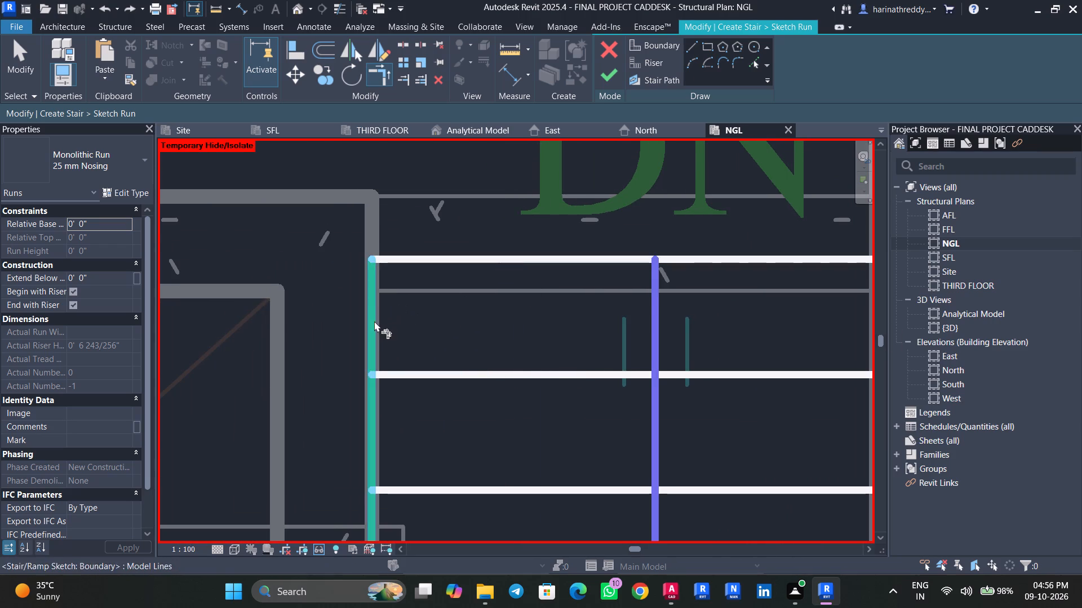
{"action": "key", "text": "Escape"}
{"action": "type", "text": "tr"}
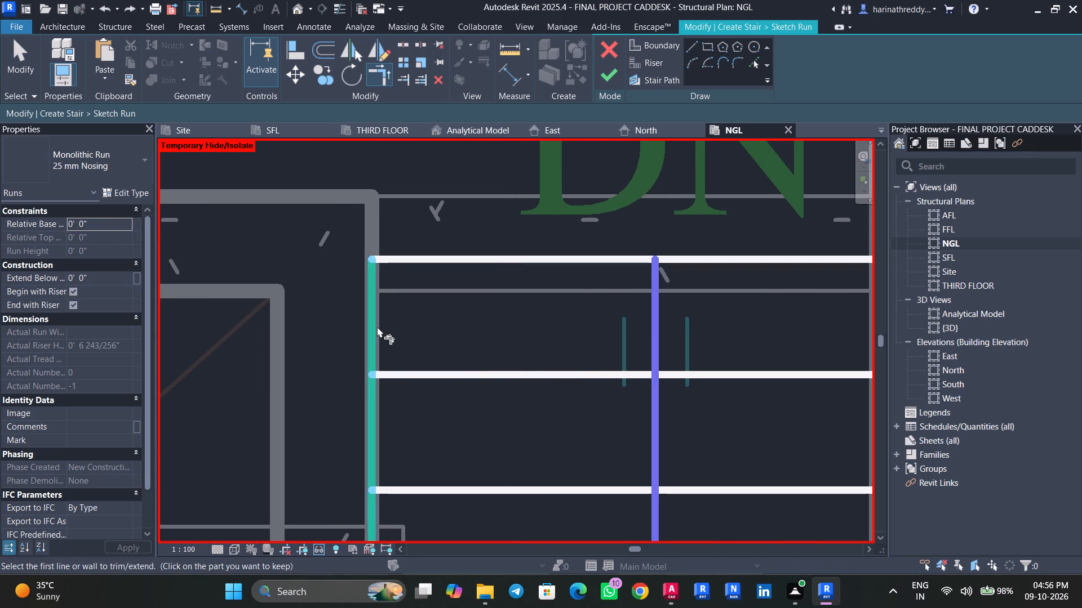
{"action": "left_click", "coordinate": [377, 327]}
{"action": "left_click", "coordinate": [434, 257]}
{"action": "scroll", "coordinate": [464, 330], "scroll_direction": "down", "scroll_amount": 4}
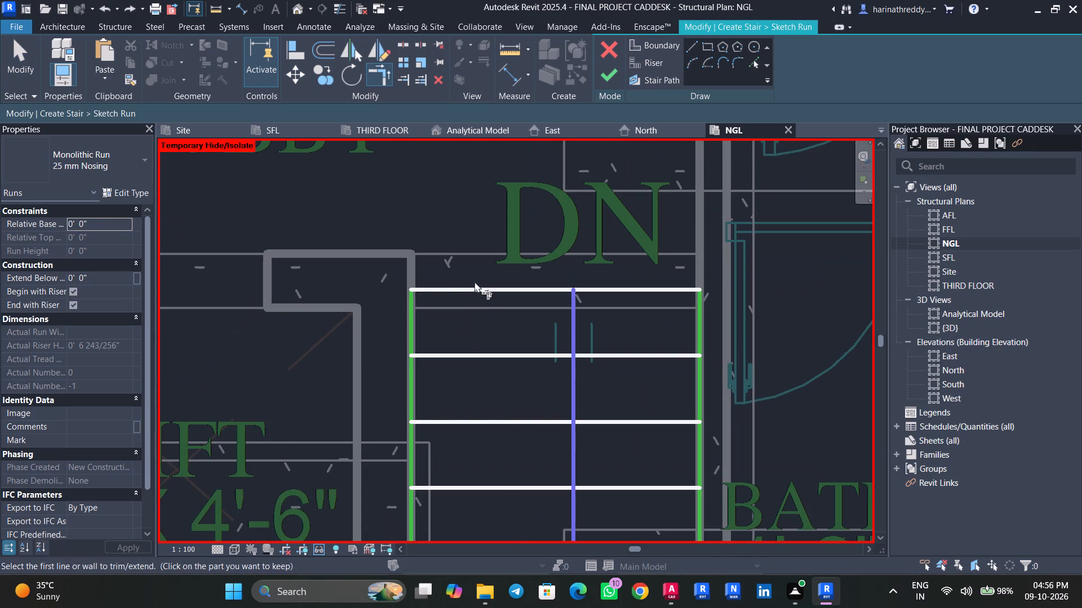
{"action": "left_click", "coordinate": [472, 290]}
{"action": "scroll", "coordinate": [450, 352], "scroll_direction": "down", "scroll_amount": 1}
{"action": "middle_click_drag", "start_coordinate": [454, 351], "coordinate": [692, 284]}
{"action": "key", "text": "Escape"}
Trim the UP flight's lift-side boundary line and lobby-end riser to a closed corner.
{"action": "middle_click_drag", "start_coordinate": [391, 361], "coordinate": [764, 382]}
{"action": "scroll", "coordinate": [592, 301], "scroll_direction": "up", "scroll_amount": 9}
{"action": "middle_click_drag", "start_coordinate": [611, 280], "coordinate": [601, 439]}
{"action": "key", "text": "t"}
{"action": "key", "text": "r"}
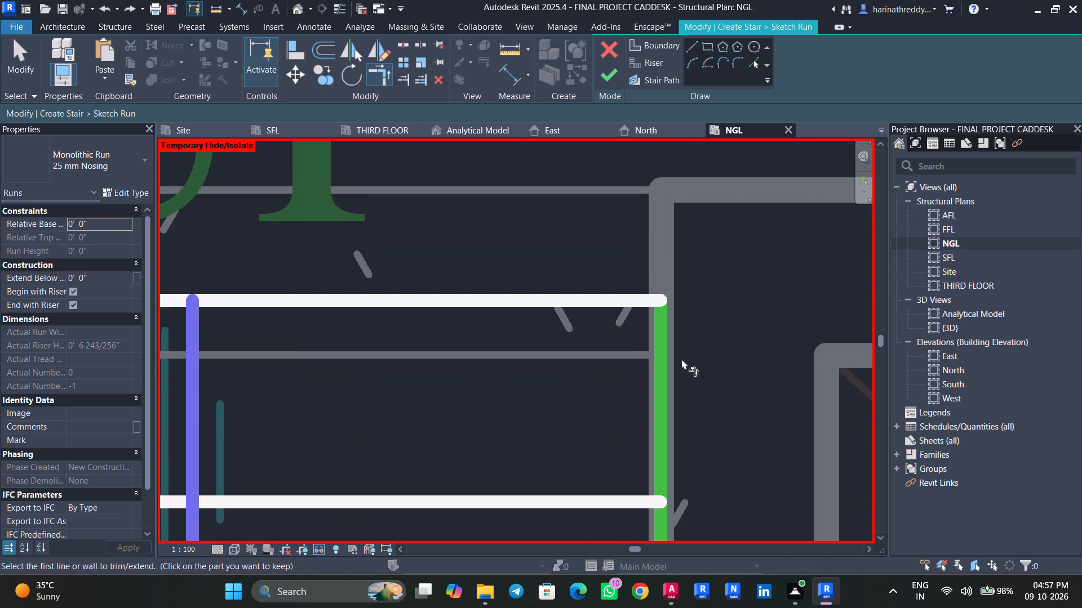
{"action": "left_click", "coordinate": [666, 372]}
{"action": "left_click", "coordinate": [610, 297]}
{"action": "scroll", "coordinate": [623, 366], "scroll_direction": "down", "scroll_amount": 5}
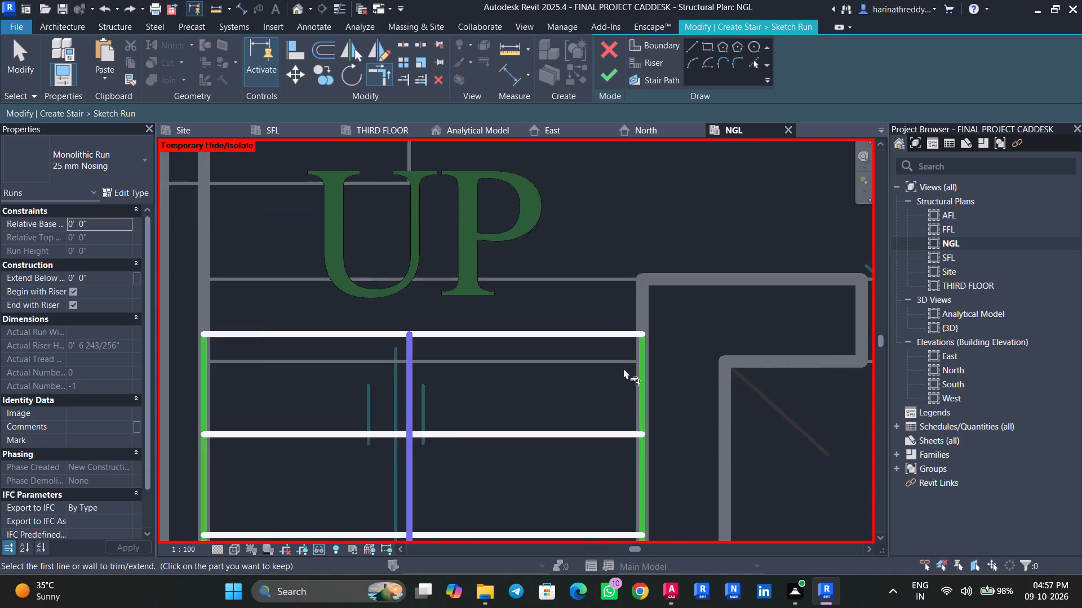
Trim the UP flight's lobby-end riser and outer boundary line to a closed corner.
{"action": "scroll", "coordinate": [623, 368], "scroll_direction": "down", "scroll_amount": 3}
{"action": "left_click", "coordinate": [433, 345]}
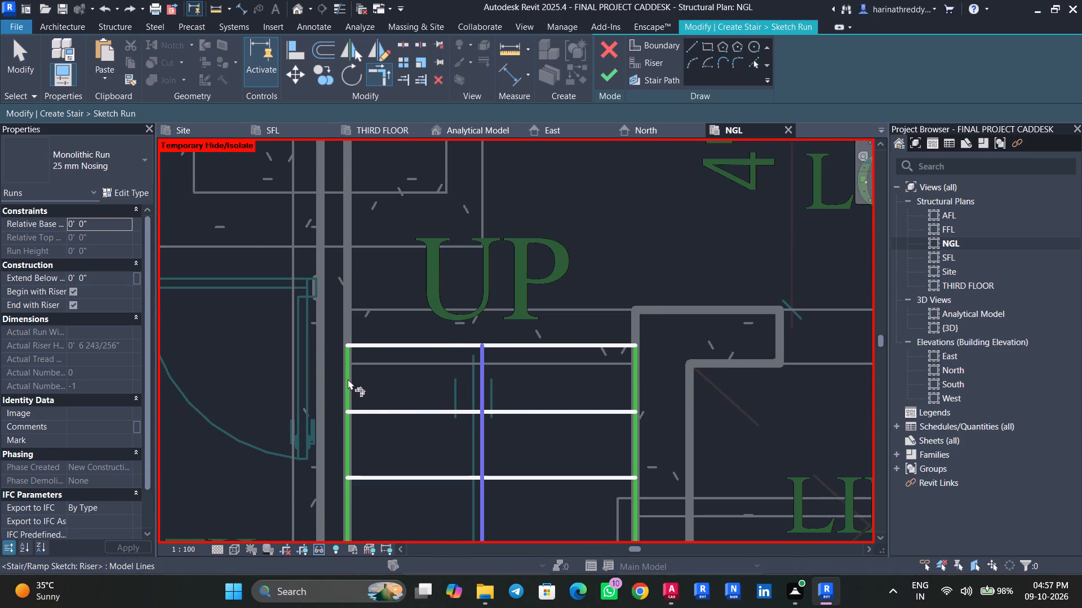
{"action": "left_click", "coordinate": [348, 379]}
{"action": "scroll", "coordinate": [384, 388], "scroll_direction": "down", "scroll_amount": 4}
{"action": "middle_click_drag", "start_coordinate": [384, 388], "coordinate": [444, 335]}
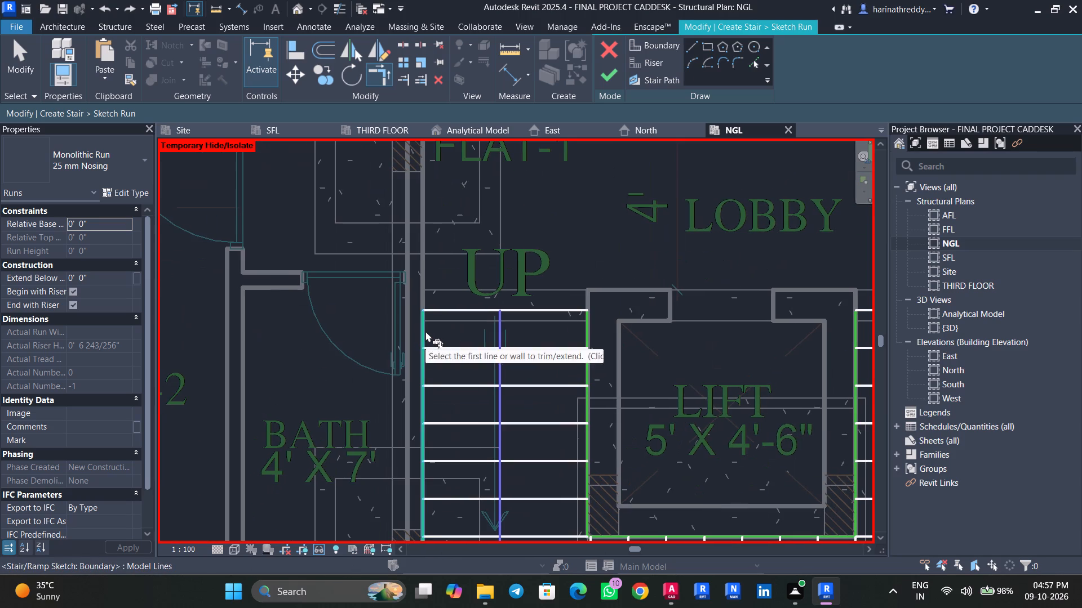
Examine the boundary lines and riser corners of the stair run sketch around the lift.
{"action": "left_click", "coordinate": [425, 330]}
{"action": "key", "text": "Escape"}
{"action": "key", "text": "Escape"}
{"action": "key", "text": "Escape"}
{"action": "scroll", "coordinate": [583, 319], "scroll_direction": "up", "scroll_amount": 5}
{"action": "scroll", "coordinate": [585, 319], "scroll_direction": "down", "scroll_amount": 4}
{"action": "middle_click_drag", "start_coordinate": [521, 415], "coordinate": [582, 280]}
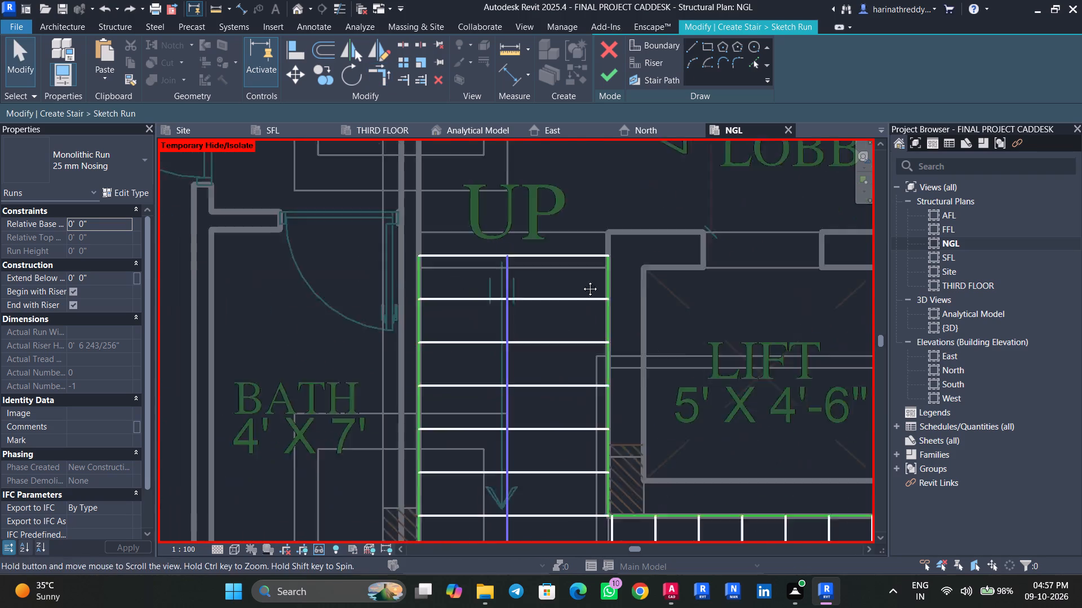
{"action": "middle_click_drag", "start_coordinate": [582, 280], "coordinate": [584, 276]}
{"action": "middle_click_drag", "start_coordinate": [549, 461], "coordinate": [577, 273]}
{"action": "scroll", "coordinate": [575, 279], "scroll_direction": "up", "scroll_amount": 1}
{"action": "scroll", "coordinate": [589, 353], "scroll_direction": "up", "scroll_amount": 2}
{"action": "scroll", "coordinate": [589, 353], "scroll_direction": "down", "scroll_amount": 1}
{"action": "scroll", "coordinate": [589, 353], "scroll_direction": "up", "scroll_amount": 2}
{"action": "left_click", "coordinate": [423, 431]}
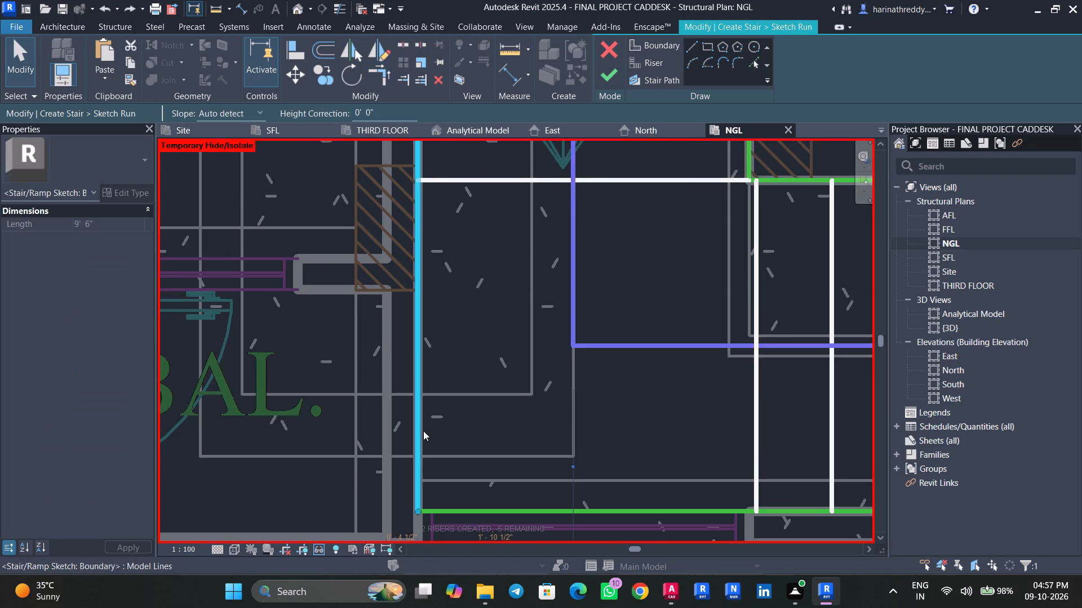
{"action": "middle_click_drag", "start_coordinate": [468, 463], "coordinate": [448, 378]}
{"action": "scroll", "coordinate": [449, 379], "scroll_direction": "up", "scroll_amount": 1}
{"action": "key", "text": "Escape"}
{"action": "middle_click_drag", "start_coordinate": [610, 401], "coordinate": [338, 449]}
{"action": "middle_click_drag", "start_coordinate": [605, 428], "coordinate": [361, 489]}
{"action": "middle_click_drag", "start_coordinate": [555, 430], "coordinate": [433, 473]}
{"action": "scroll", "coordinate": [752, 330], "scroll_direction": "up", "scroll_amount": 4}
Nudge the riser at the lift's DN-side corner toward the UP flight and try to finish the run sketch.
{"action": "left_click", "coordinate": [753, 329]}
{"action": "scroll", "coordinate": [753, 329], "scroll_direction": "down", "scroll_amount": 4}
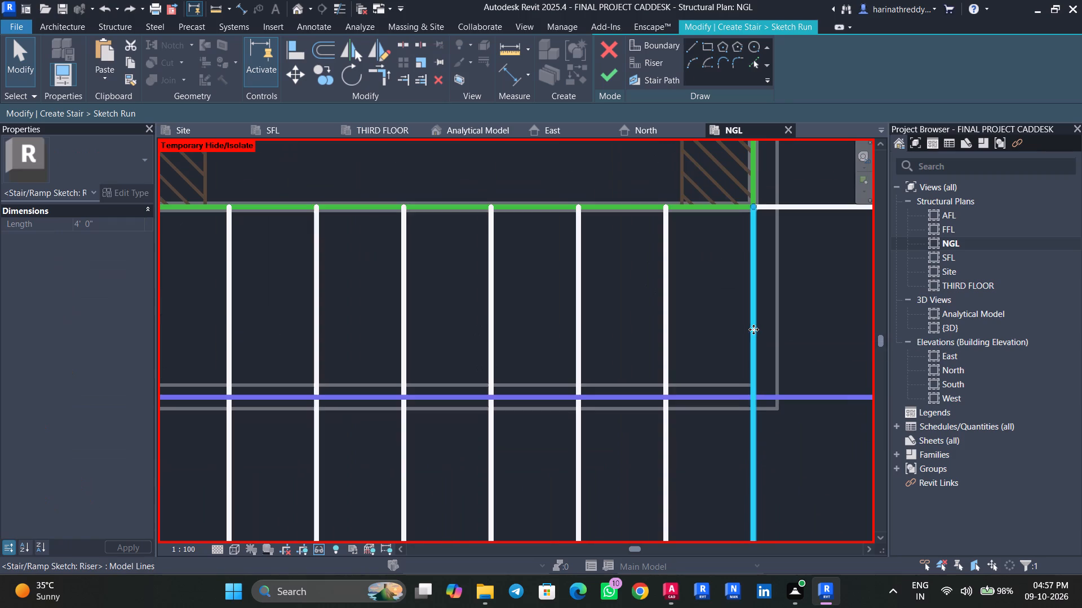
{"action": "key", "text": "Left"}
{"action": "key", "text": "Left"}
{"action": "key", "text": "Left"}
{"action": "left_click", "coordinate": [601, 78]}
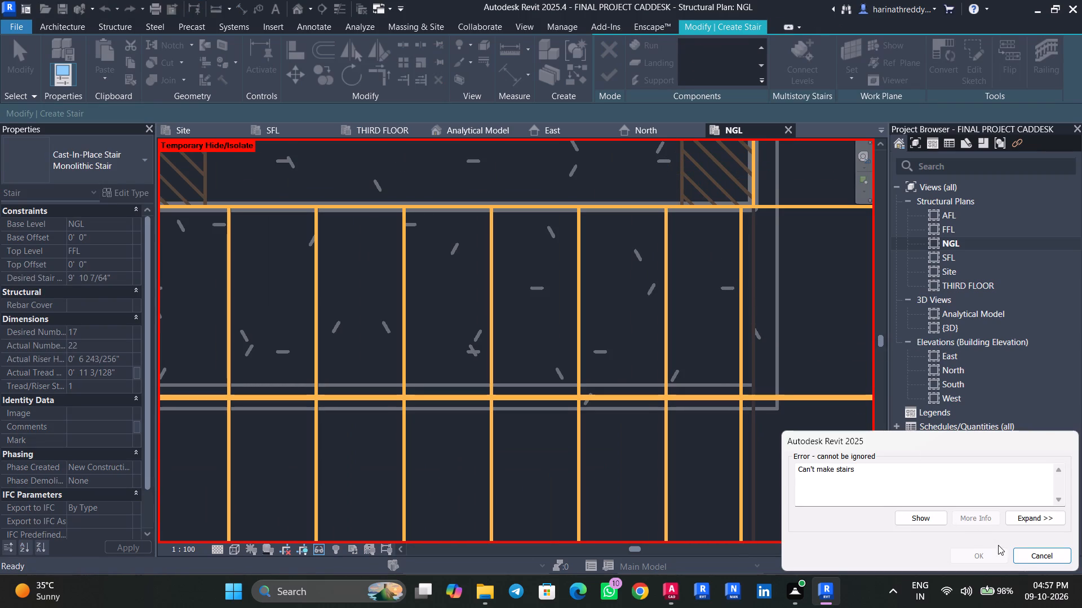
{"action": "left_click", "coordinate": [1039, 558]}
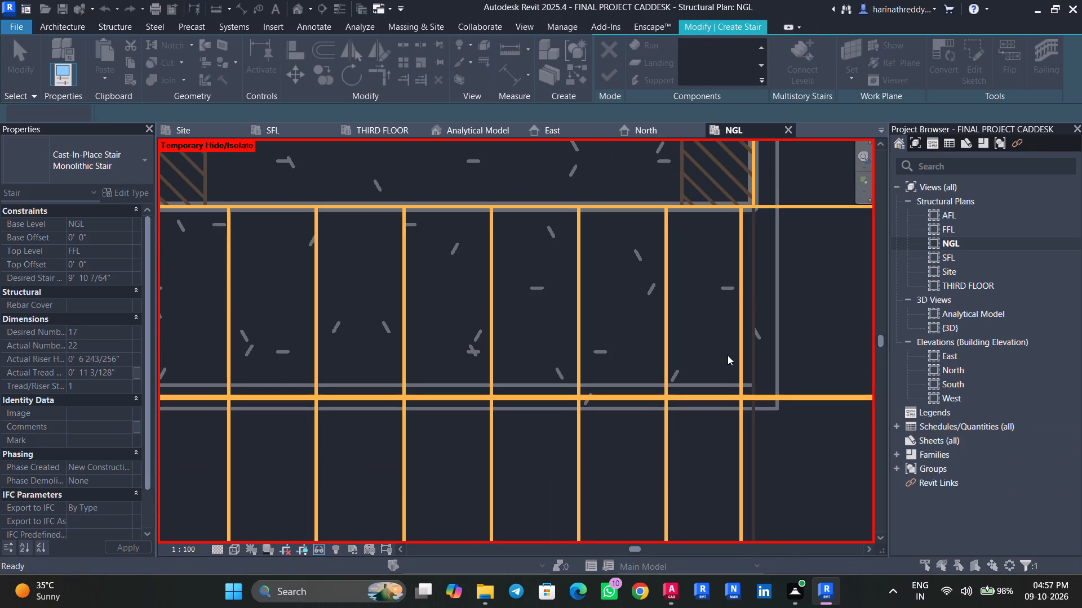
Move the riser at the lift's DN-side corner back onto the corner of the lift-side boundary.
{"action": "scroll", "coordinate": [725, 355], "scroll_direction": "down", "scroll_amount": 8}
{"action": "scroll", "coordinate": [740, 313], "scroll_direction": "up", "scroll_amount": 10}
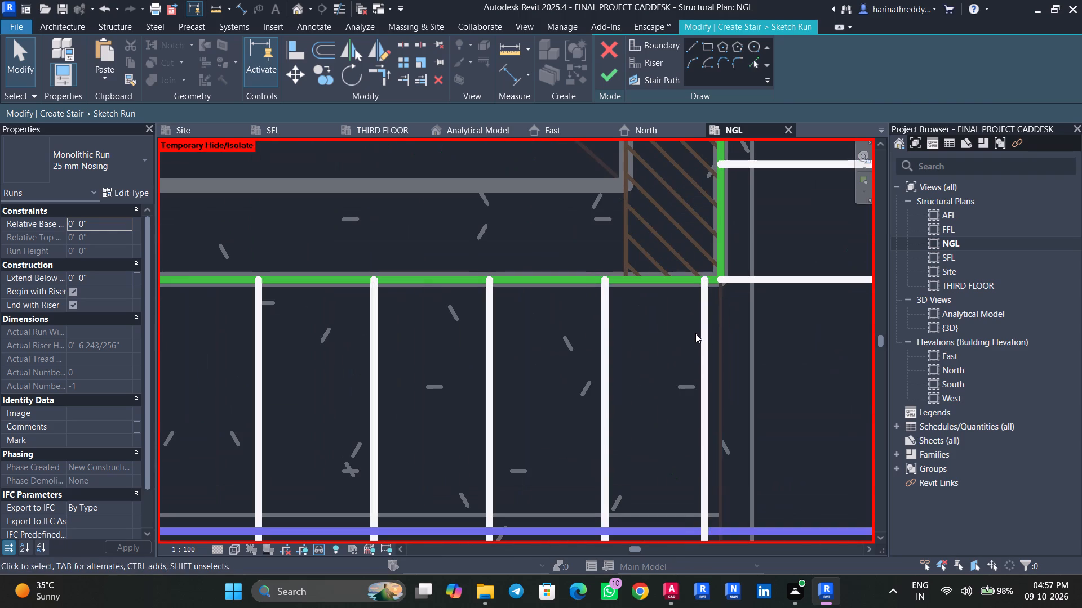
{"action": "left_click_drag", "start_coordinate": [707, 339], "coordinate": [728, 341]}
{"action": "scroll", "coordinate": [728, 341], "scroll_direction": "down", "scroll_amount": 1}
{"action": "scroll", "coordinate": [728, 341], "scroll_direction": "up", "scroll_amount": 1}
{"action": "scroll", "coordinate": [728, 341], "scroll_direction": "down", "scroll_amount": 7}
{"action": "key", "text": "Escape"}
Move the riser at the lift's UP-side corner onto the corner of the lift-side boundary.
{"action": "left_click", "coordinate": [418, 352]}
{"action": "scroll", "coordinate": [418, 351], "scroll_direction": "up", "scroll_amount": 6}
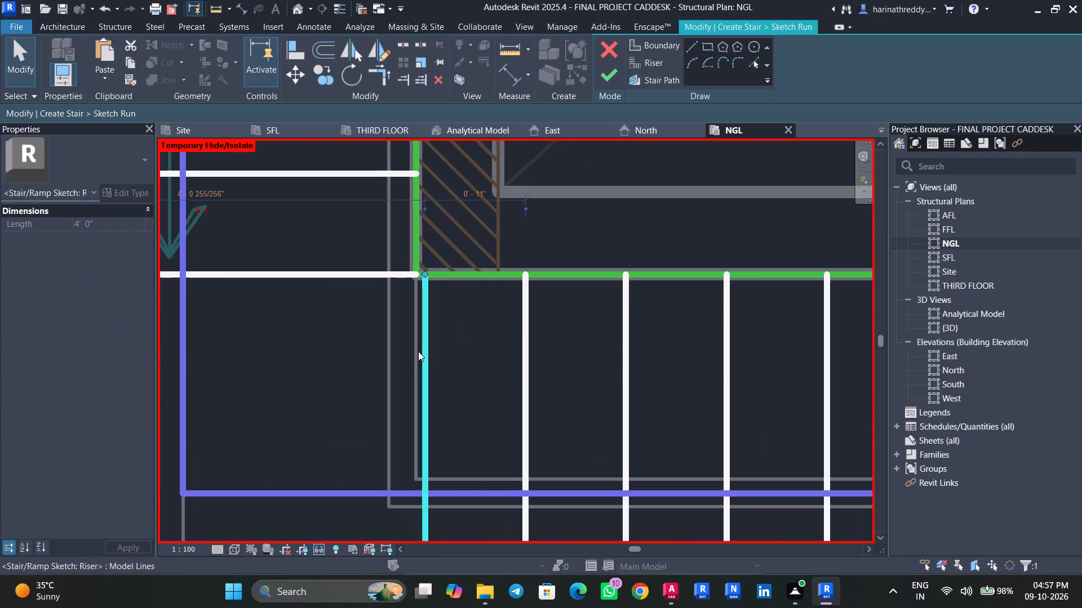
{"action": "left_click_drag", "start_coordinate": [422, 352], "coordinate": [402, 345]}
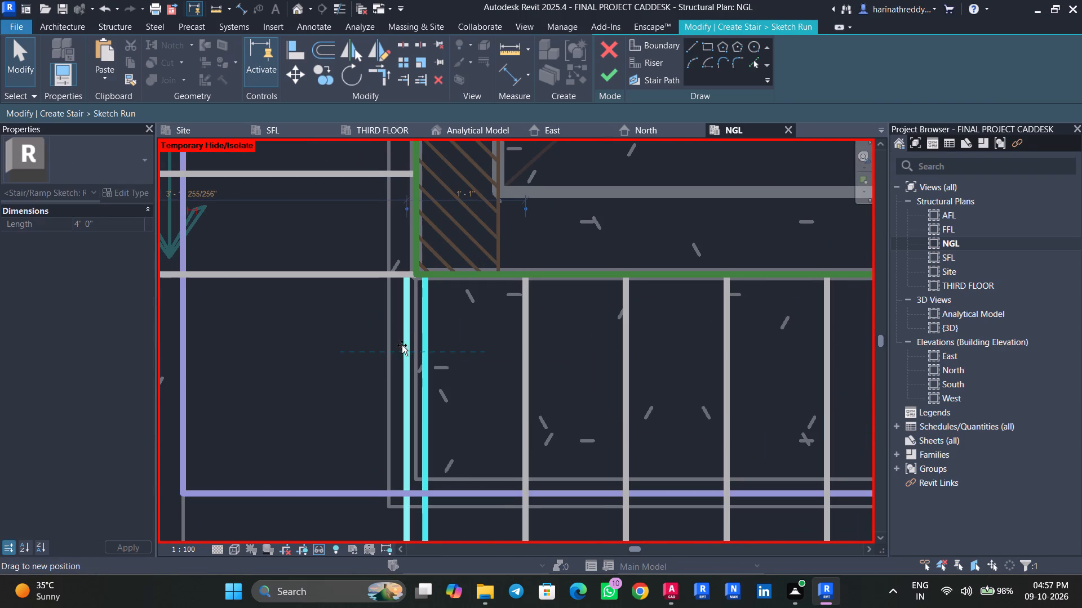
{"action": "left_click_drag", "start_coordinate": [402, 345], "coordinate": [409, 346]}
{"action": "key", "text": "Escape"}
Finish the sketch of the monolithic stair run.
{"action": "left_click", "coordinate": [601, 76]}
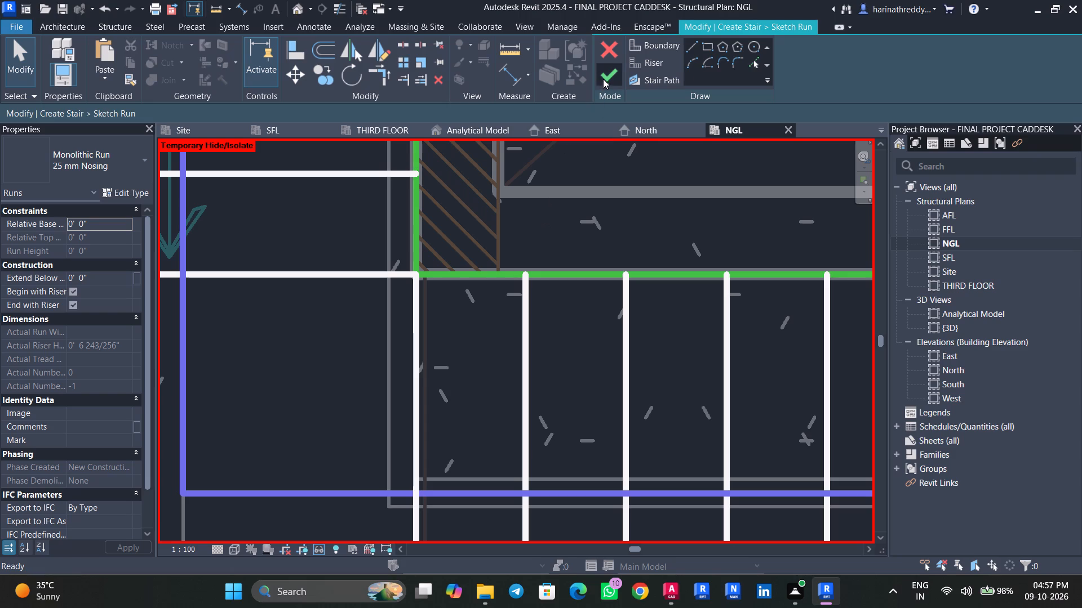
Examine the stair run around the lift in the NGL plan, from the landing corners to both flights.
{"action": "scroll", "coordinate": [528, 258], "scroll_direction": "down", "scroll_amount": 6}
{"action": "scroll", "coordinate": [487, 295], "scroll_direction": "down", "scroll_amount": 1}
{"action": "scroll", "coordinate": [487, 295], "scroll_direction": "up", "scroll_amount": 2}
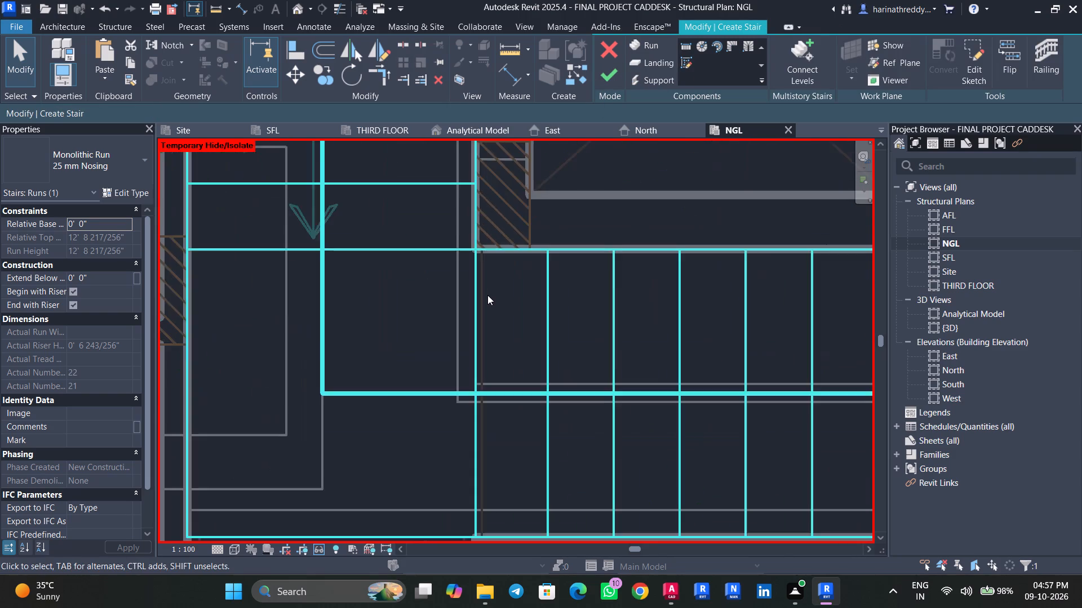
{"action": "scroll", "coordinate": [487, 295], "scroll_direction": "up", "scroll_amount": 6}
{"action": "scroll", "coordinate": [487, 299], "scroll_direction": "down", "scroll_amount": 1}
{"action": "scroll", "coordinate": [487, 299], "scroll_direction": "up", "scroll_amount": 1}
{"action": "scroll", "coordinate": [487, 299], "scroll_direction": "down", "scroll_amount": 8}
{"action": "scroll", "coordinate": [487, 299], "scroll_direction": "up", "scroll_amount": 1}
{"action": "middle_click_drag", "start_coordinate": [487, 309], "coordinate": [486, 410]}
{"action": "scroll", "coordinate": [486, 409], "scroll_direction": "down", "scroll_amount": 1}
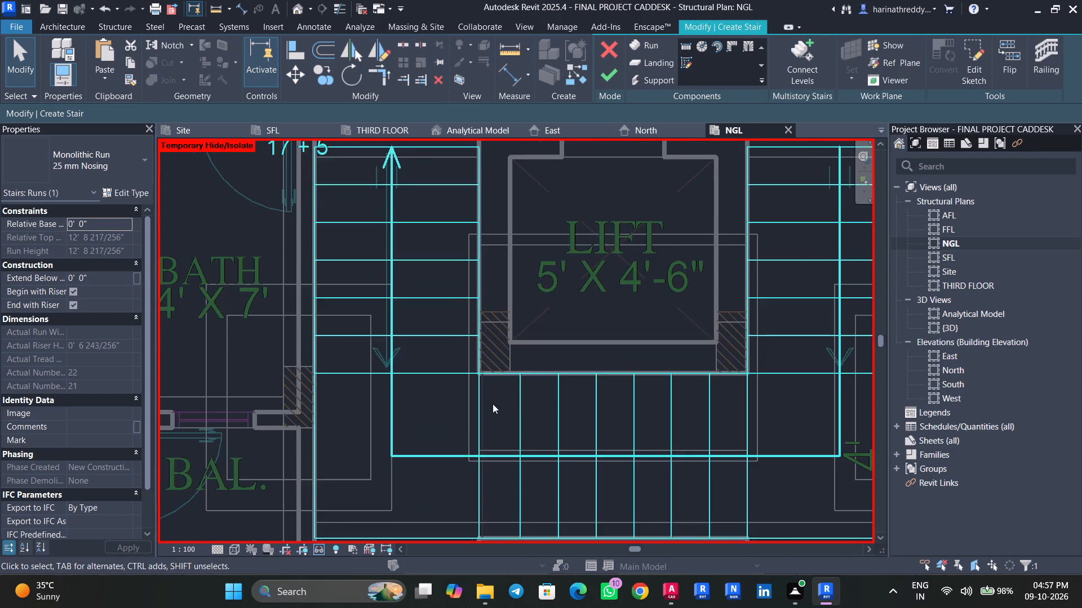
{"action": "scroll", "coordinate": [525, 373], "scroll_direction": "down", "scroll_amount": 4}
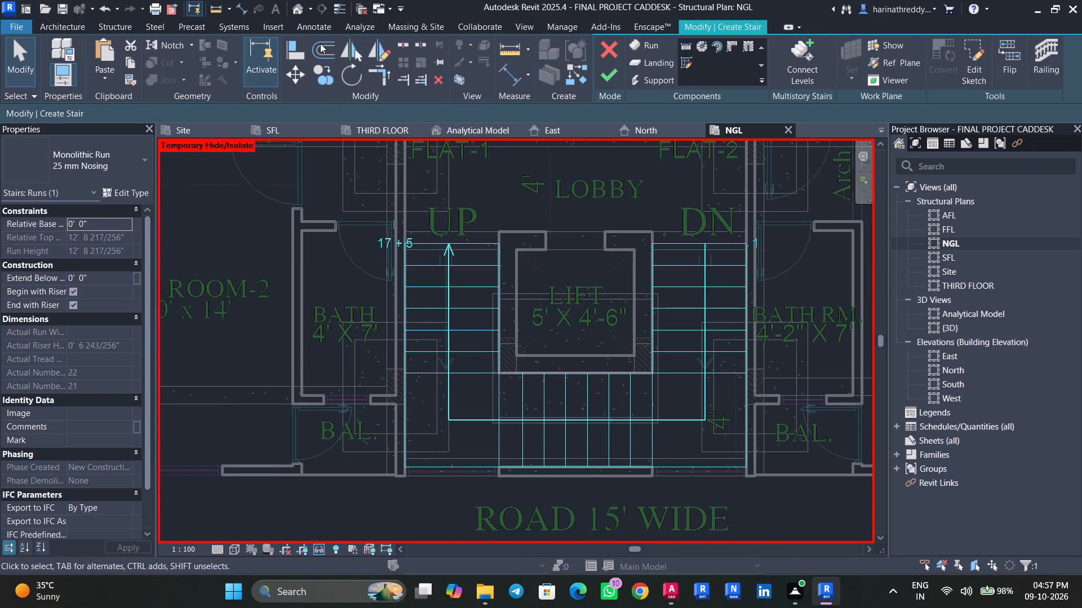
Switch to the default 3D view of the structural model and finish creating the monolithic stair.
{"action": "left_click", "coordinate": [297, 10]}
{"action": "scroll", "coordinate": [535, 327], "scroll_direction": "down", "scroll_amount": 10}
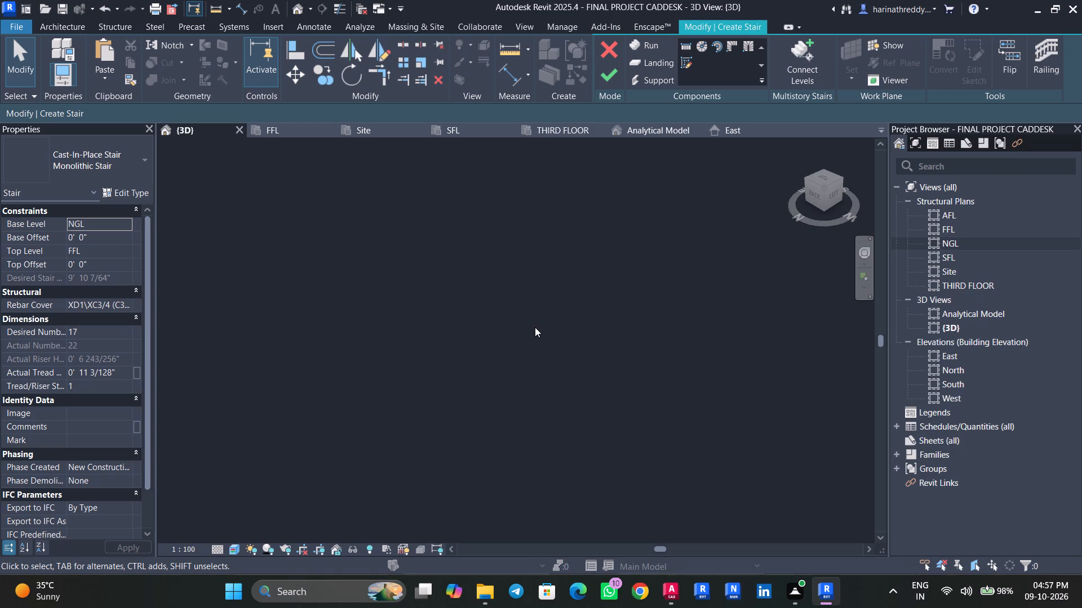
{"action": "scroll", "coordinate": [535, 327], "scroll_direction": "down", "scroll_amount": 20}
{"action": "middle_click_drag", "start_coordinate": [627, 331], "coordinate": [356, 303]}
{"action": "scroll", "coordinate": [426, 309], "scroll_direction": "down", "scroll_amount": 11}
{"action": "scroll", "coordinate": [427, 308], "scroll_direction": "up", "scroll_amount": 1}
{"action": "scroll", "coordinate": [427, 308], "scroll_direction": "down", "scroll_amount": 10}
{"action": "scroll", "coordinate": [307, 257], "scroll_direction": "up", "scroll_amount": 20}
{"action": "scroll", "coordinate": [344, 275], "scroll_direction": "up", "scroll_amount": 20}
{"action": "scroll", "coordinate": [344, 275], "scroll_direction": "up", "scroll_amount": 6}
{"action": "middle_click_drag", "start_coordinate": [333, 403], "coordinate": [476, 230]}
{"action": "scroll", "coordinate": [344, 388], "scroll_direction": "up", "scroll_amount": 1}
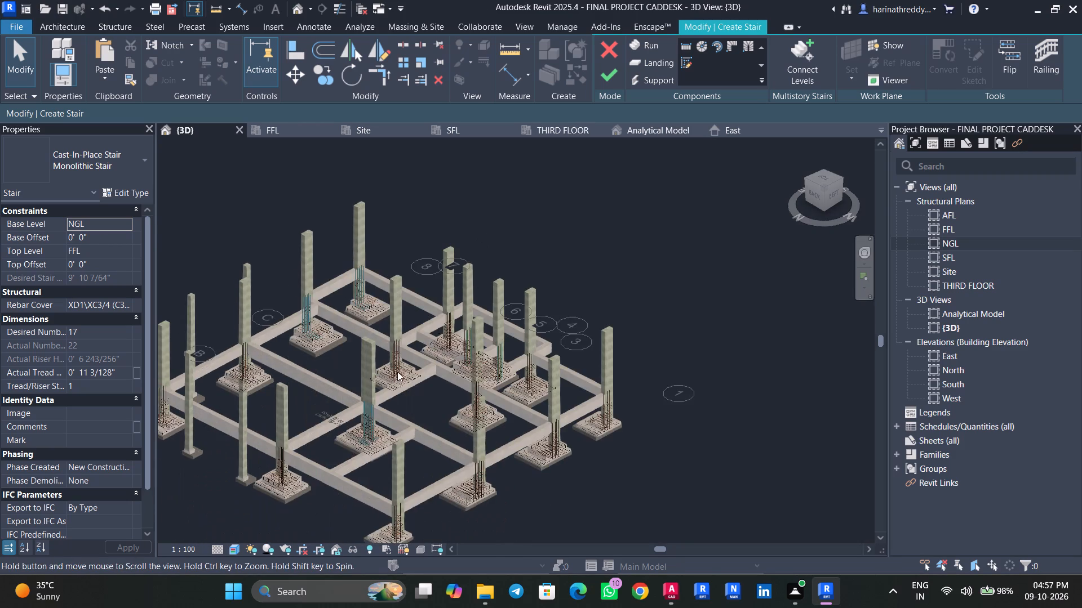
{"action": "middle_click_drag", "start_coordinate": [404, 374], "coordinate": [456, 324]}
{"action": "scroll", "coordinate": [420, 357], "scroll_direction": "up", "scroll_amount": 7}
{"action": "middle_click_drag", "start_coordinate": [291, 214], "coordinate": [437, 439]}
{"action": "left_click", "coordinate": [605, 82]}
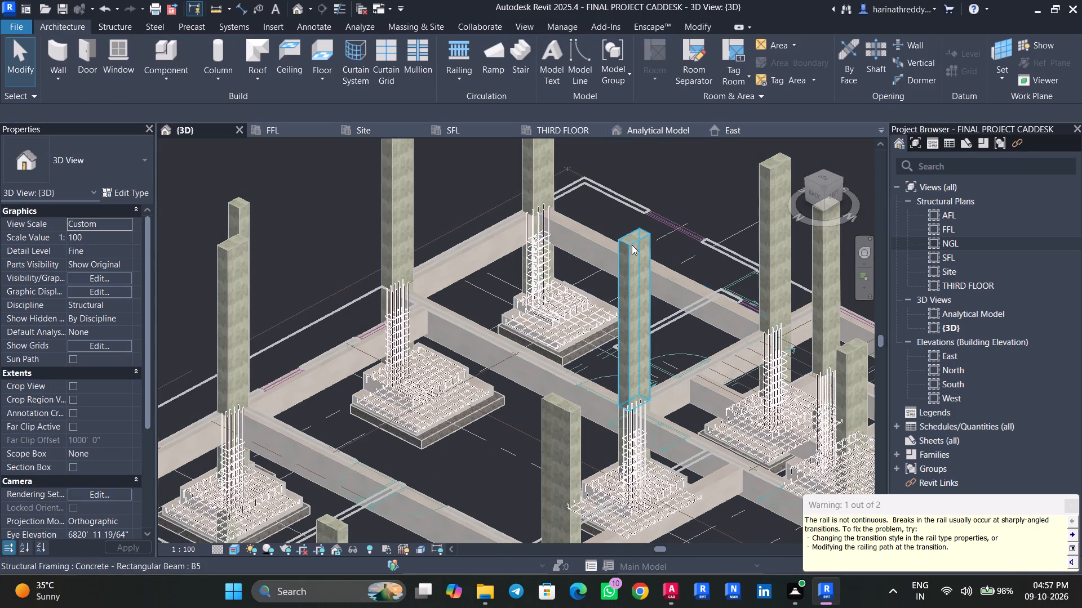
Select the whole structural model with its grids and linked drawings in the top-oriented 3D view and pin the selection in place.
{"action": "scroll", "coordinate": [653, 309], "scroll_direction": "down", "scroll_amount": 5}
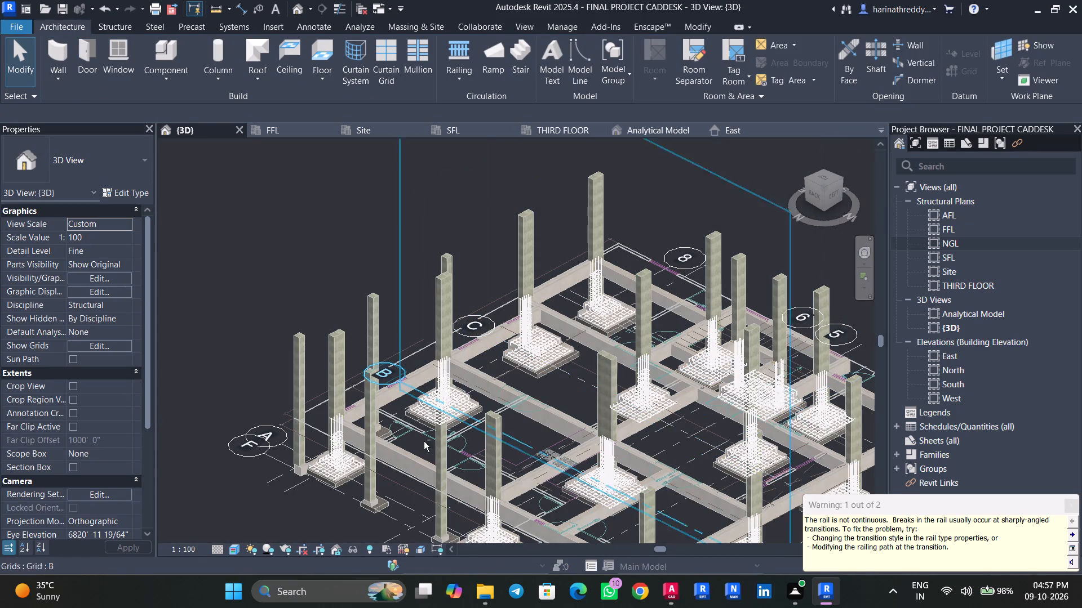
{"action": "middle_click_drag", "start_coordinate": [202, 481], "coordinate": [205, 440], "text": "shift"}
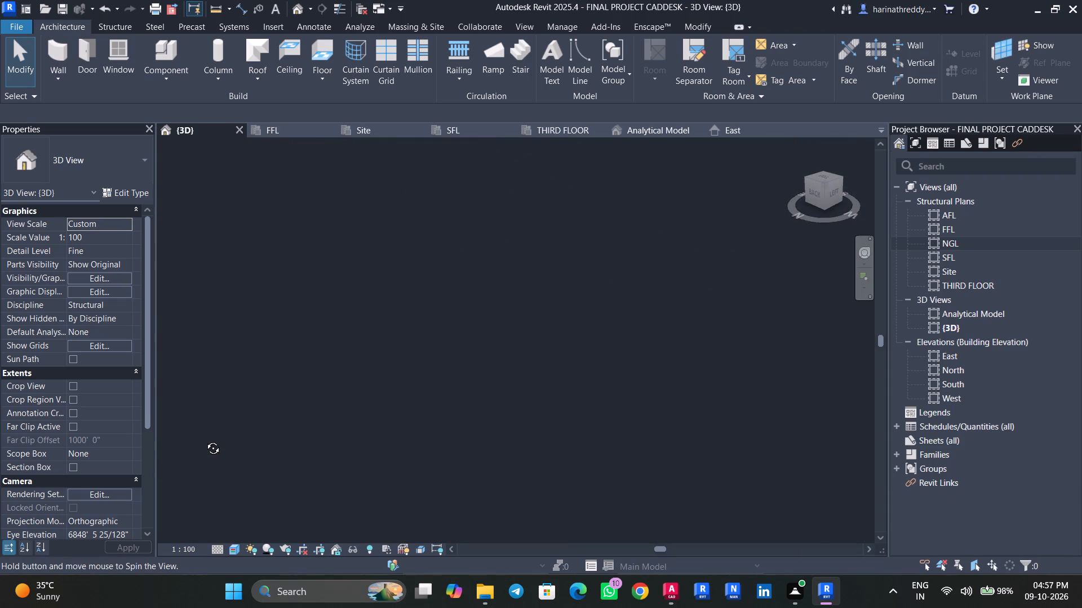
{"action": "middle_click_drag", "start_coordinate": [205, 440], "coordinate": [207, 372], "text": "shift"}
{"action": "scroll", "coordinate": [207, 371], "scroll_direction": "down", "scroll_amount": 15}
{"action": "scroll", "coordinate": [215, 364], "scroll_direction": "up", "scroll_amount": 1}
{"action": "scroll", "coordinate": [216, 364], "scroll_direction": "down", "scroll_amount": 1}
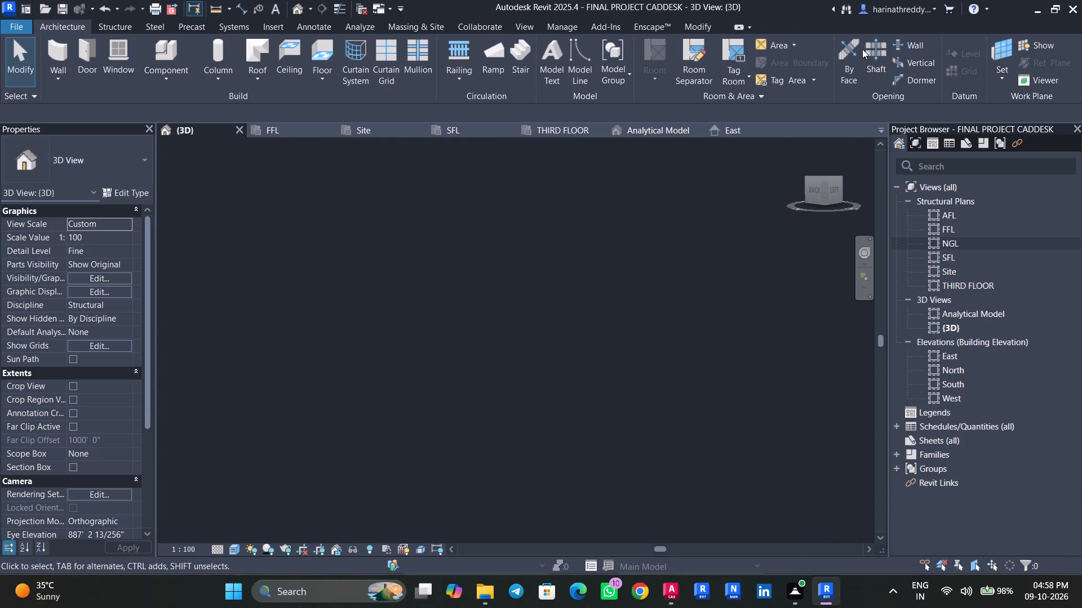
{"action": "left_click", "coordinate": [827, 176]}
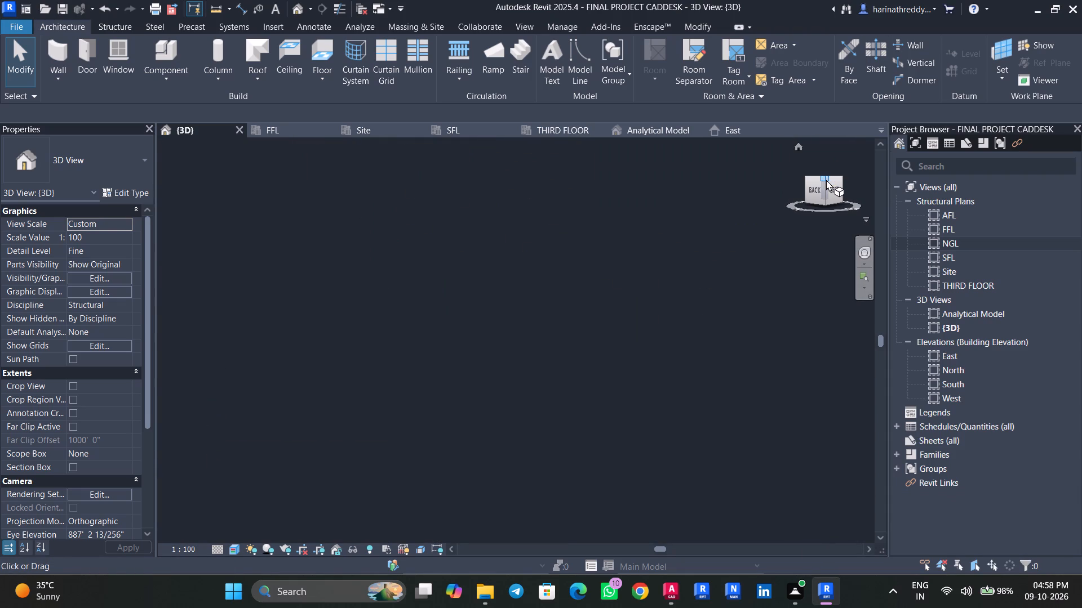
{"action": "left_click", "coordinate": [826, 180]}
{"action": "left_click", "coordinate": [827, 175]}
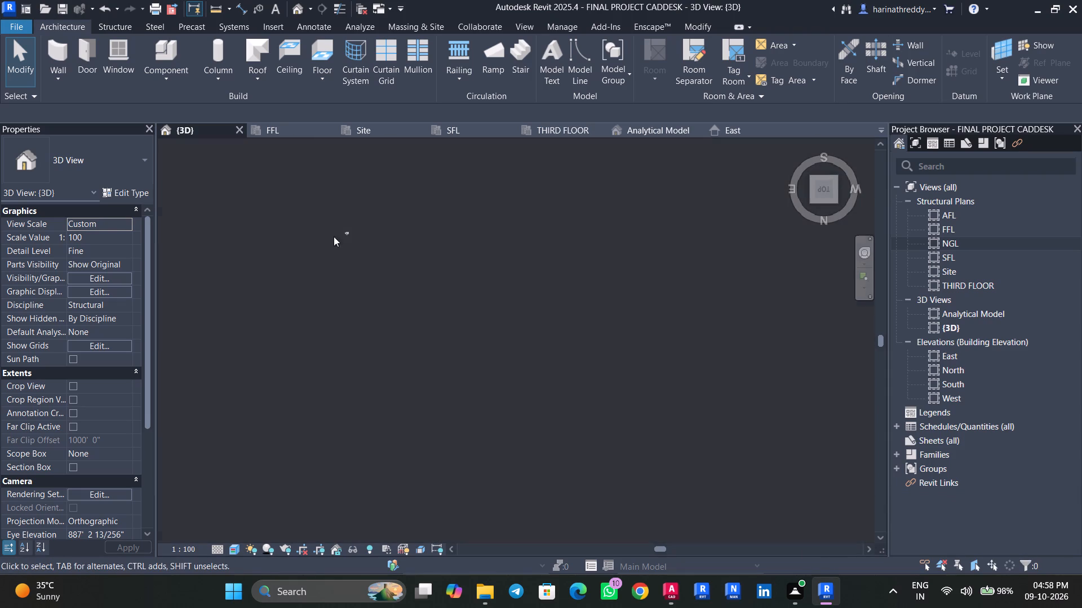
{"action": "scroll", "coordinate": [348, 212], "scroll_direction": "up", "scroll_amount": 11}
{"action": "scroll", "coordinate": [312, 252], "scroll_direction": "down", "scroll_amount": 1}
{"action": "scroll", "coordinate": [312, 252], "scroll_direction": "up", "scroll_amount": 20}
{"action": "scroll", "coordinate": [312, 252], "scroll_direction": "up", "scroll_amount": 6}
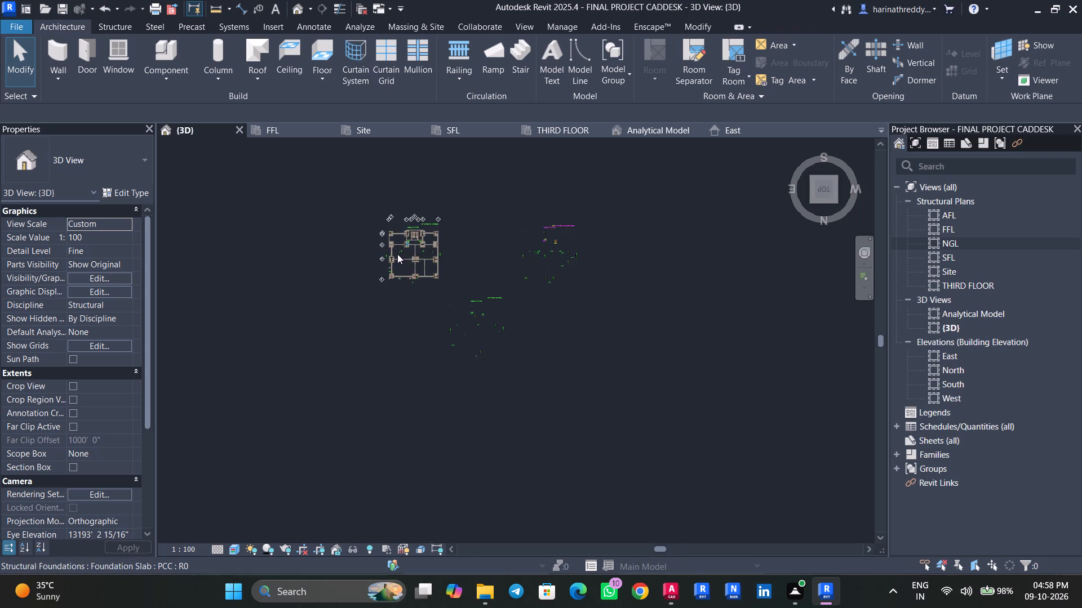
{"action": "scroll", "coordinate": [397, 254], "scroll_direction": "up", "scroll_amount": 3}
{"action": "scroll", "coordinate": [321, 226], "scroll_direction": "down", "scroll_amount": 3}
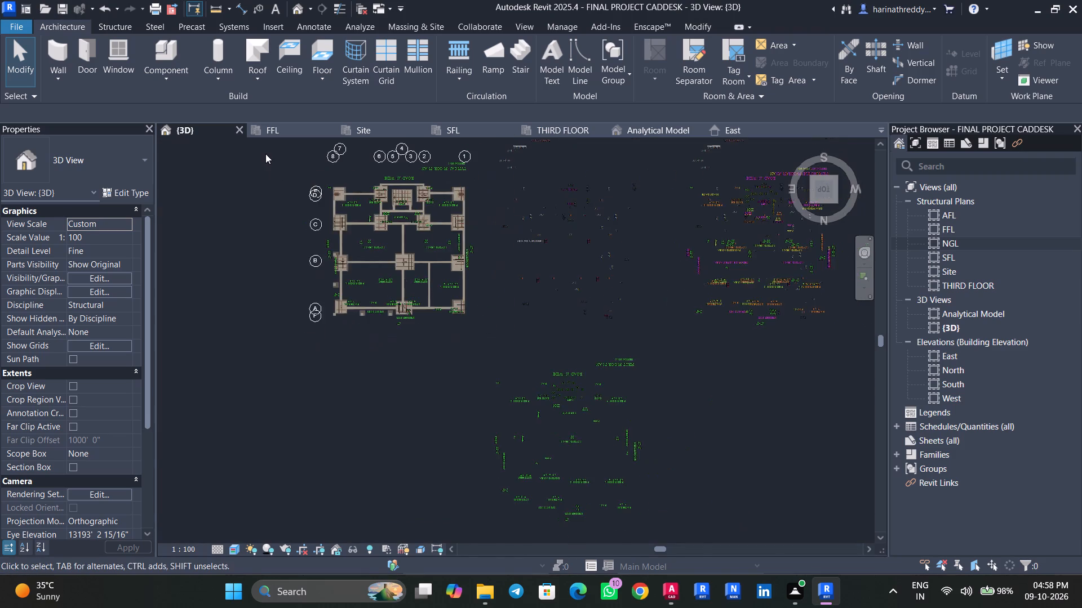
{"action": "left_click_drag", "start_coordinate": [263, 137], "coordinate": [478, 285]}
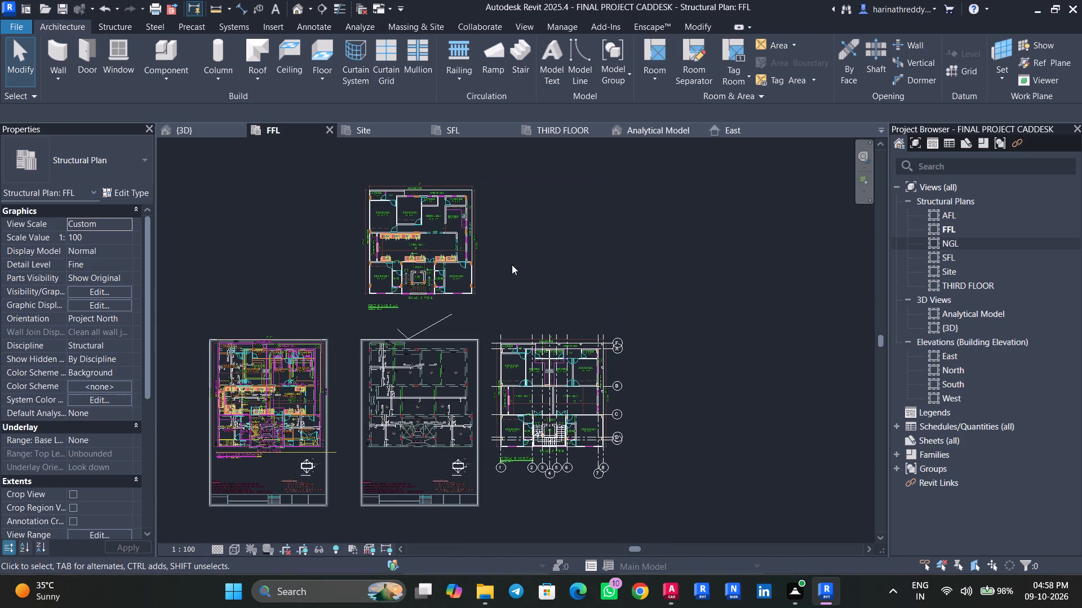
{"action": "left_click", "coordinate": [203, 133]}
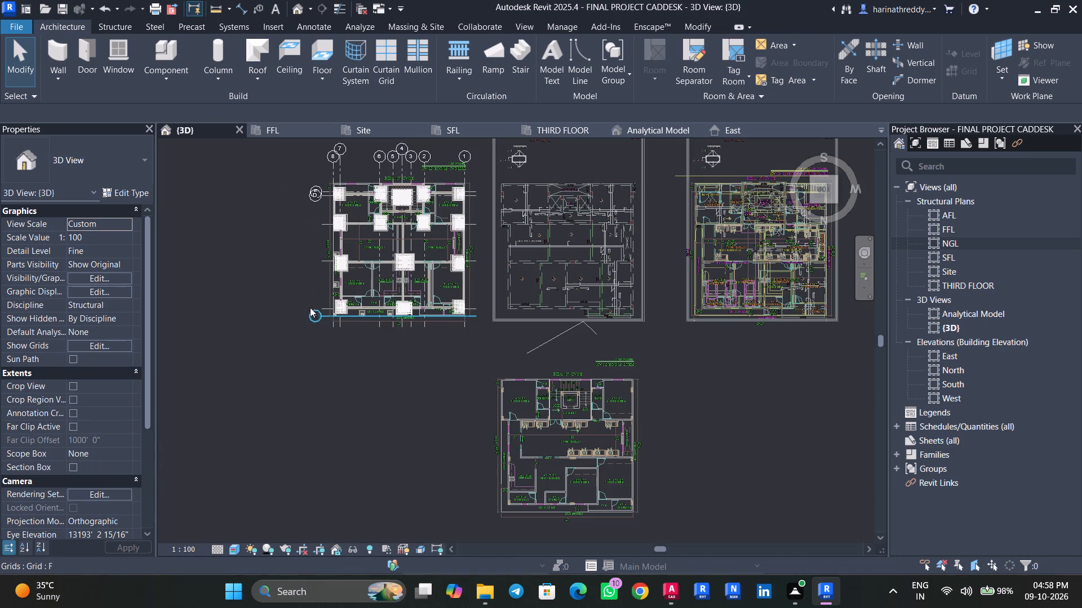
{"action": "middle_click_drag", "start_coordinate": [311, 322], "coordinate": [326, 384]}
{"action": "key", "text": "Escape"}
{"action": "key", "text": "Escape"}
{"action": "key", "text": "Escape"}
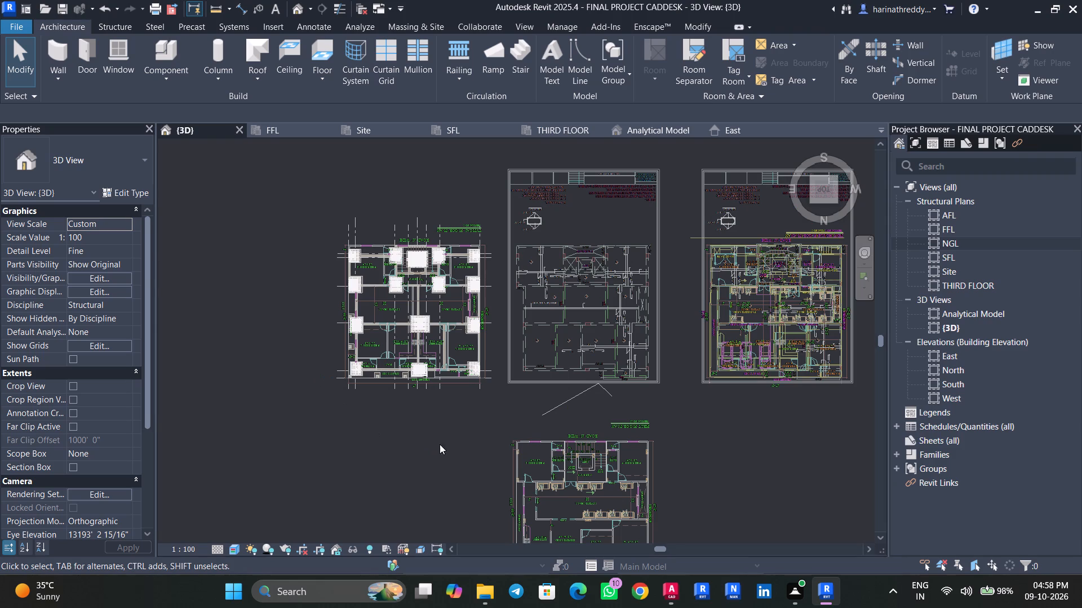
{"action": "left_click_drag", "start_coordinate": [507, 422], "coordinate": [288, 193]}
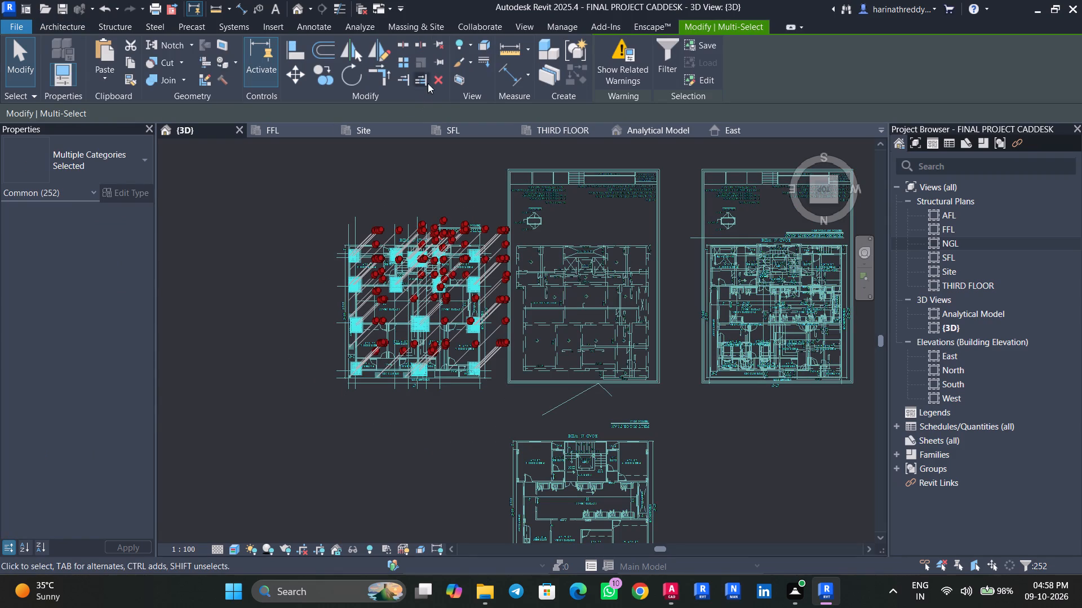
{"action": "left_click", "coordinate": [440, 60]}
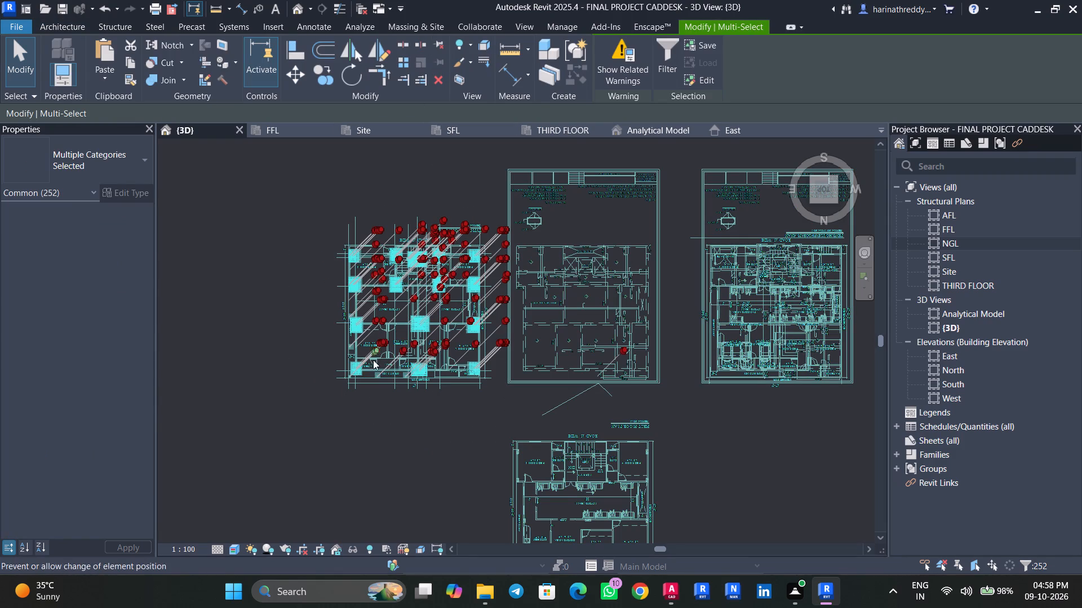
Clear the selection and examine the columns, beams and footings from an angled 3D view.
{"action": "middle_click_drag", "start_coordinate": [394, 428], "coordinate": [549, 297], "text": "shift"}
{"action": "middle_click_drag", "start_coordinate": [525, 459], "coordinate": [561, 251]}
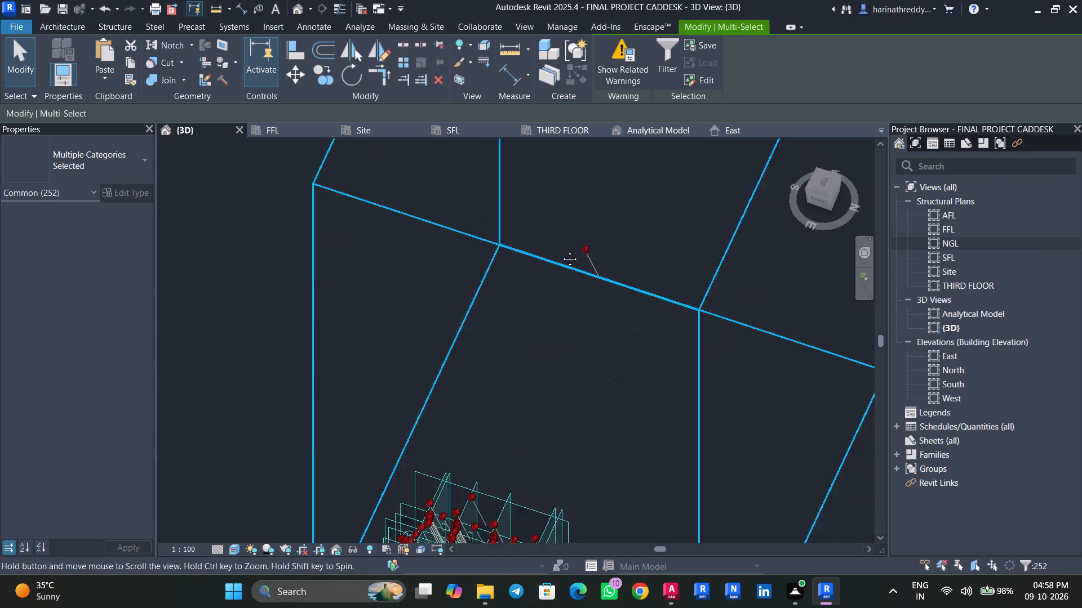
{"action": "middle_click_drag", "start_coordinate": [561, 251], "coordinate": [600, 106]}
{"action": "scroll", "coordinate": [526, 433], "scroll_direction": "up", "scroll_amount": 9}
{"action": "key", "text": "Escape"}
{"action": "key", "text": "Escape"}
{"action": "middle_click_drag", "start_coordinate": [542, 403], "coordinate": [524, 476]}
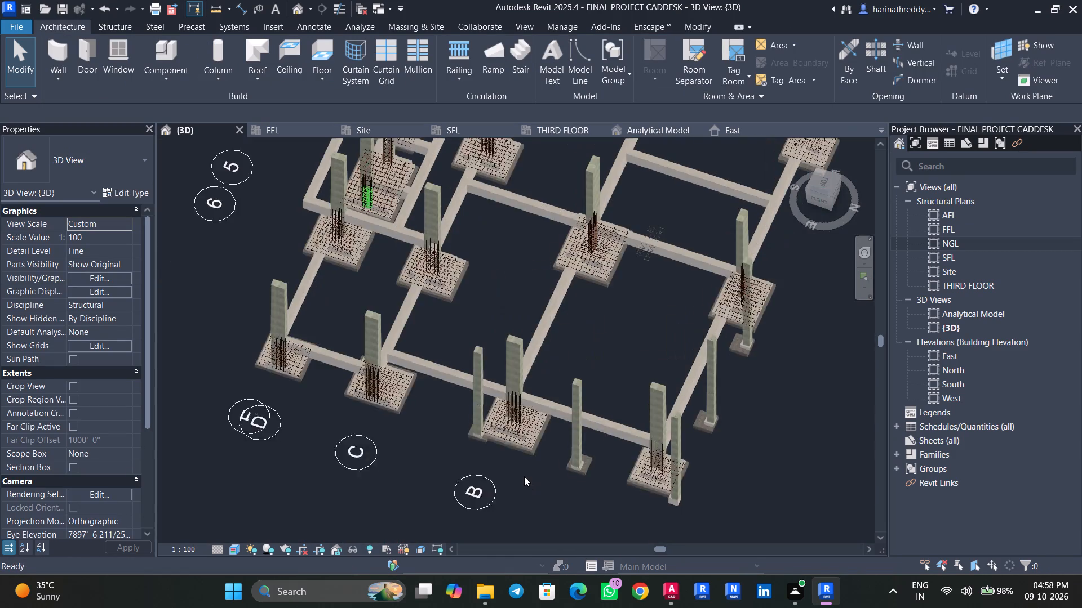
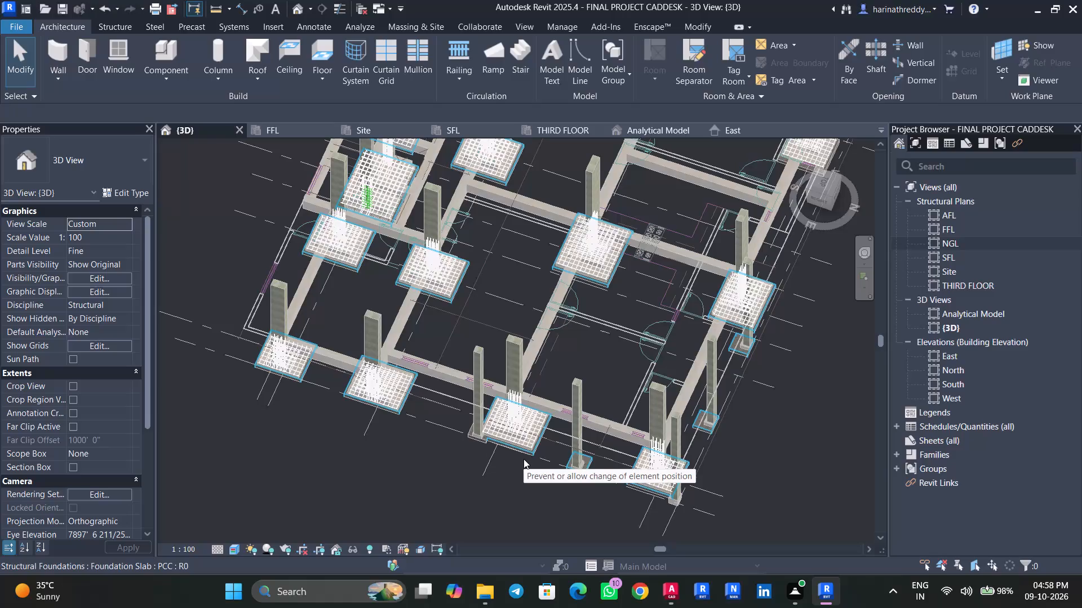
Turn on the visibility of the Stairs model category in the 3D view.
{"action": "scroll", "coordinate": [310, 268], "scroll_direction": "up", "scroll_amount": 6}
{"action": "middle_click_drag", "start_coordinate": [334, 306], "coordinate": [296, 518]}
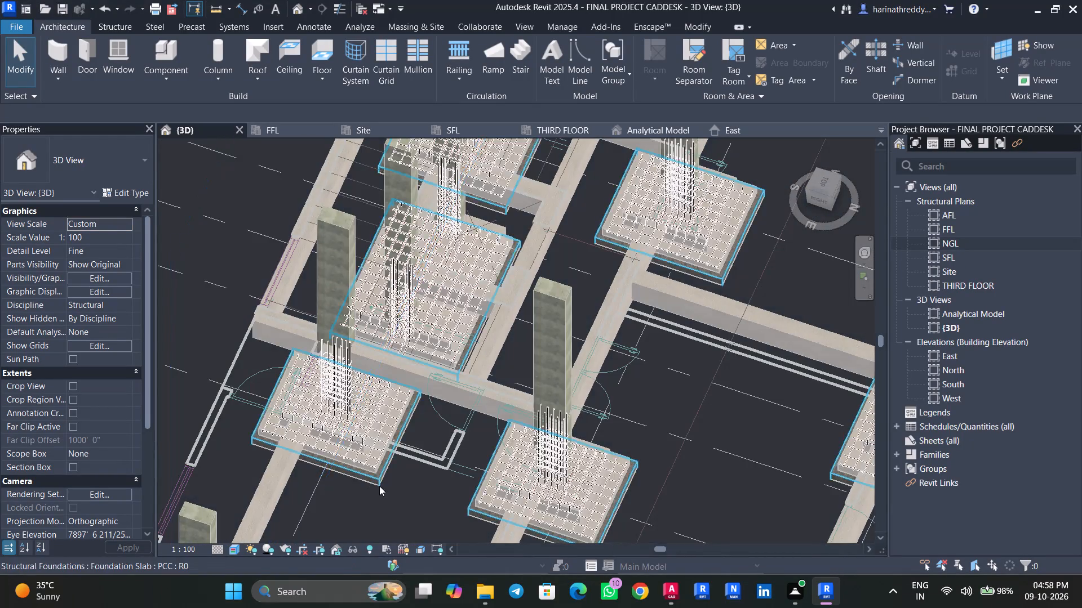
{"action": "middle_click_drag", "start_coordinate": [378, 488], "coordinate": [331, 560]}
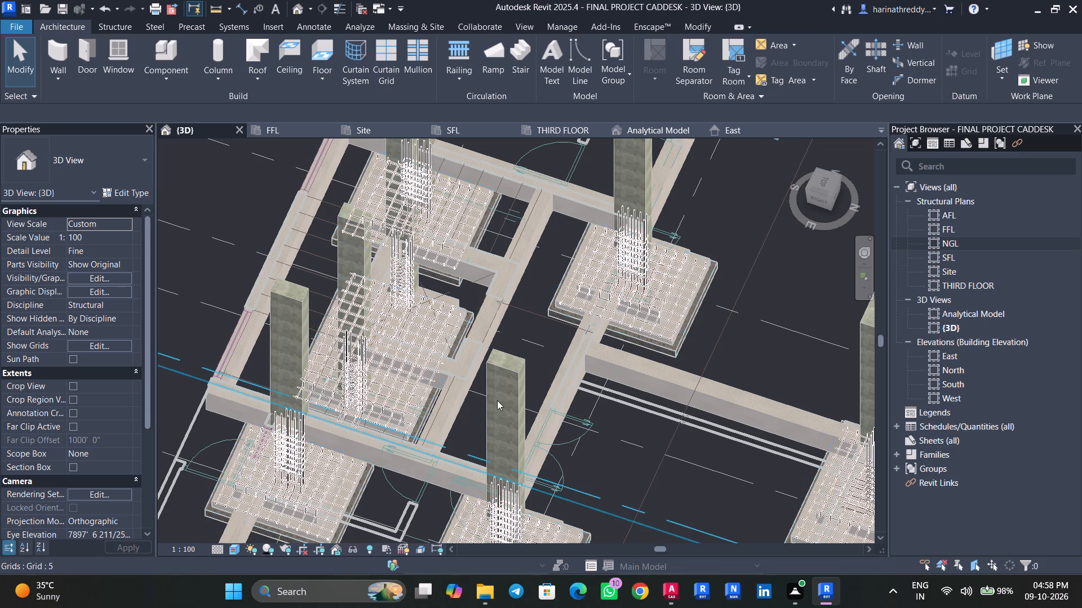
{"action": "type", "text": "vv"}
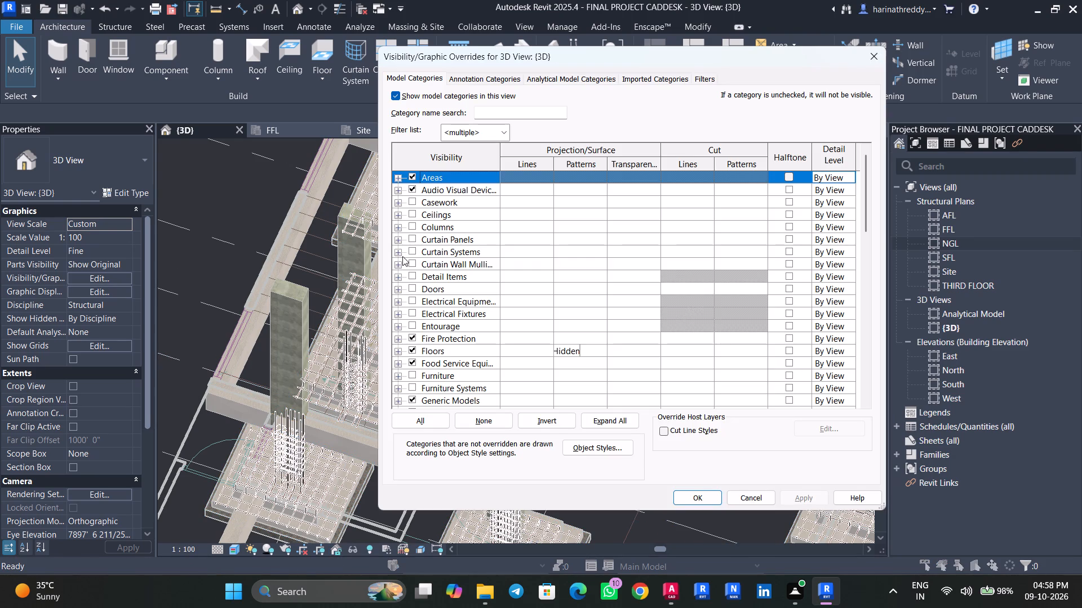
{"action": "left_click", "coordinate": [467, 258]}
{"action": "key", "text": "s"}
{"action": "scroll", "coordinate": [431, 352], "scroll_direction": "down", "scroll_amount": 6}
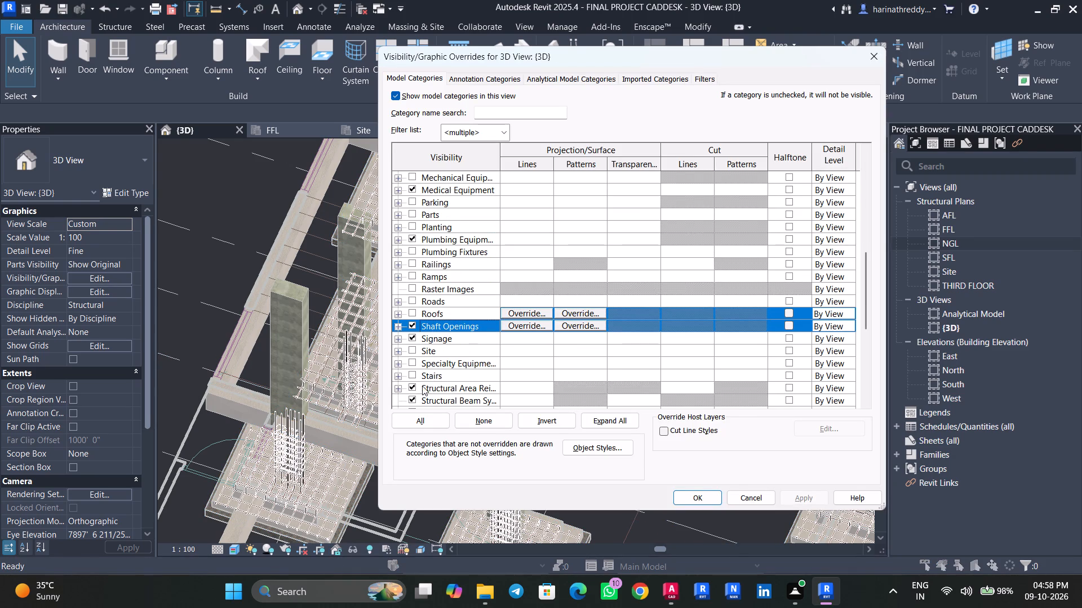
{"action": "left_click", "coordinate": [412, 360]}
{"action": "left_click", "coordinate": [817, 499]}
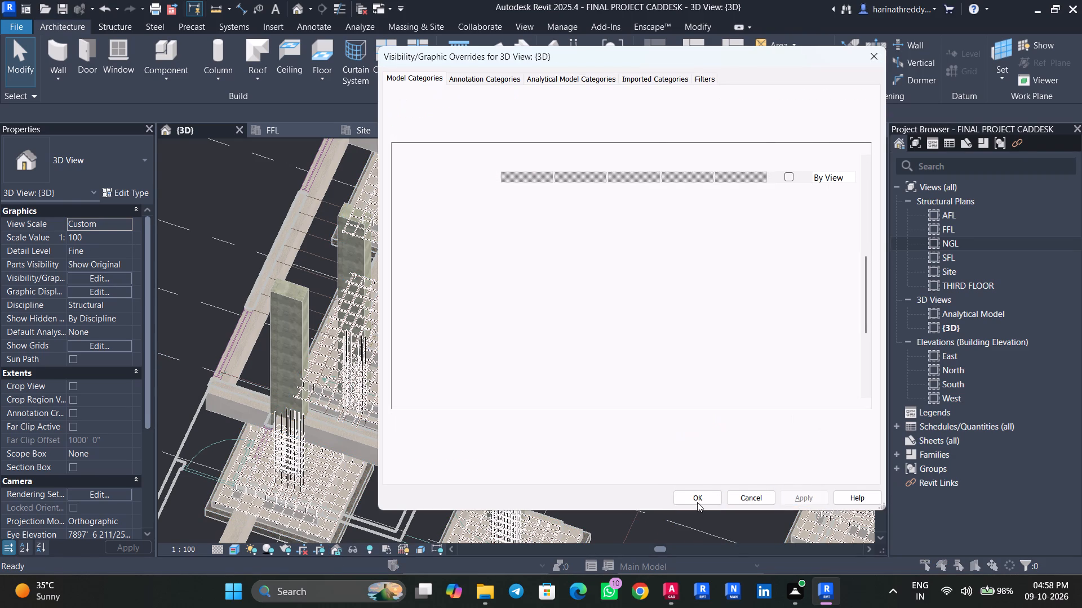
{"action": "left_click", "coordinate": [698, 502]}
Examine the staircase from several sides among the surrounding footings, columns and beams.
{"action": "scroll", "coordinate": [670, 481], "scroll_direction": "down", "scroll_amount": 2}
{"action": "middle_click_drag", "start_coordinate": [667, 499], "coordinate": [675, 486], "text": "shift"}
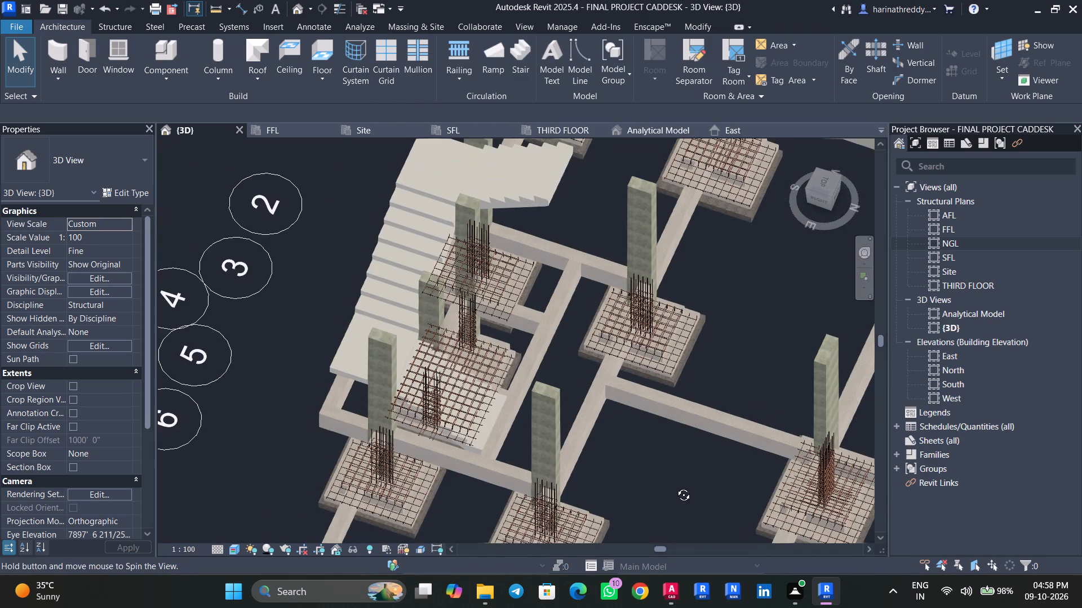
{"action": "middle_click_drag", "start_coordinate": [675, 486], "coordinate": [720, 461], "text": "shift"}
{"action": "scroll", "coordinate": [719, 462], "scroll_direction": "up", "scroll_amount": 1, "text": "shift"}
{"action": "middle_click_drag", "start_coordinate": [724, 442], "coordinate": [511, 100]}
{"action": "scroll", "coordinate": [496, 195], "scroll_direction": "down", "scroll_amount": 5}
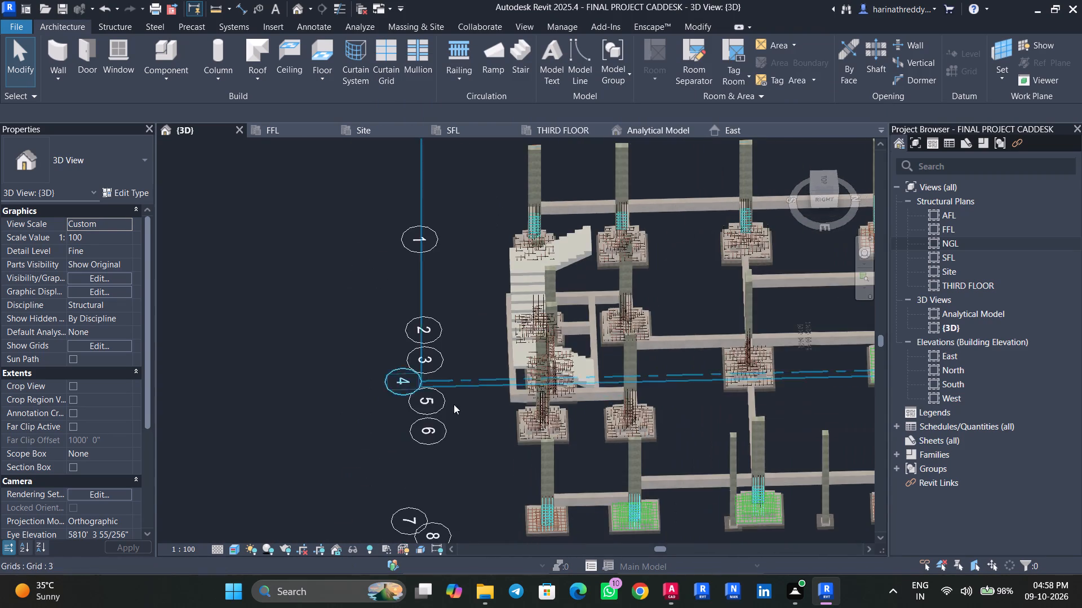
{"action": "middle_click_drag", "start_coordinate": [447, 454], "coordinate": [555, 429], "text": "shift"}
{"action": "middle_click_drag", "start_coordinate": [584, 392], "coordinate": [101, 363]}
{"action": "middle_click_drag", "start_coordinate": [426, 440], "coordinate": [443, 436], "text": "shift"}
{"action": "middle_click_drag", "start_coordinate": [480, 430], "coordinate": [344, 456]}
{"action": "scroll", "coordinate": [518, 379], "scroll_direction": "up", "scroll_amount": 5}
{"action": "scroll", "coordinate": [462, 404], "scroll_direction": "down", "scroll_amount": 1}
{"action": "scroll", "coordinate": [462, 404], "scroll_direction": "up", "scroll_amount": 2}
{"action": "left_click", "coordinate": [461, 404]}
{"action": "key", "text": "Escape"}
{"action": "key", "text": "Escape"}
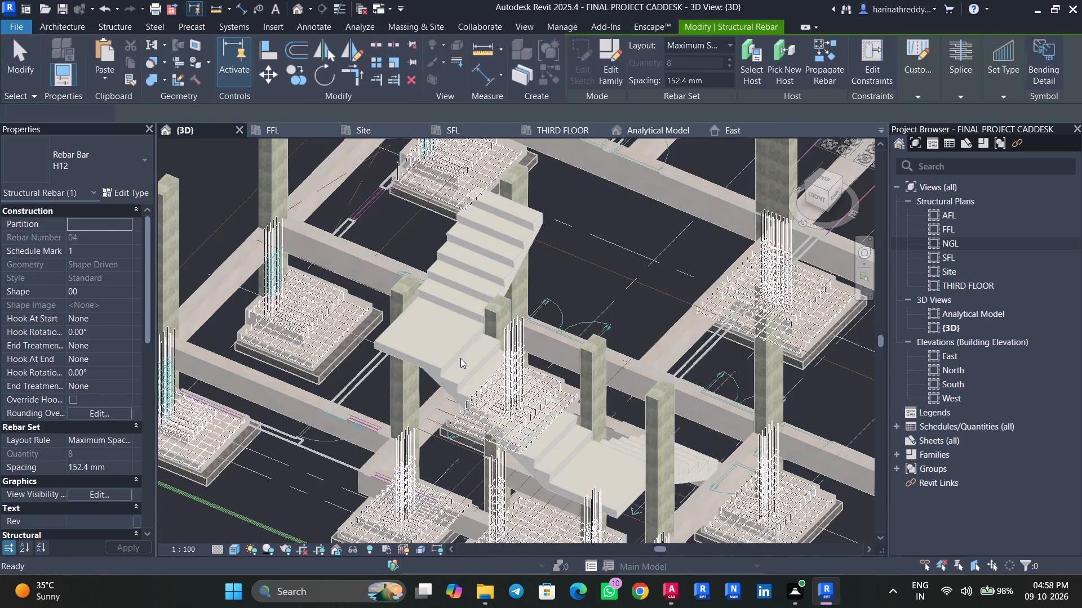
Edit the cast-in-place monolithic stair, flip its run direction and finish the stair edit.
{"action": "left_click", "coordinate": [441, 366]}
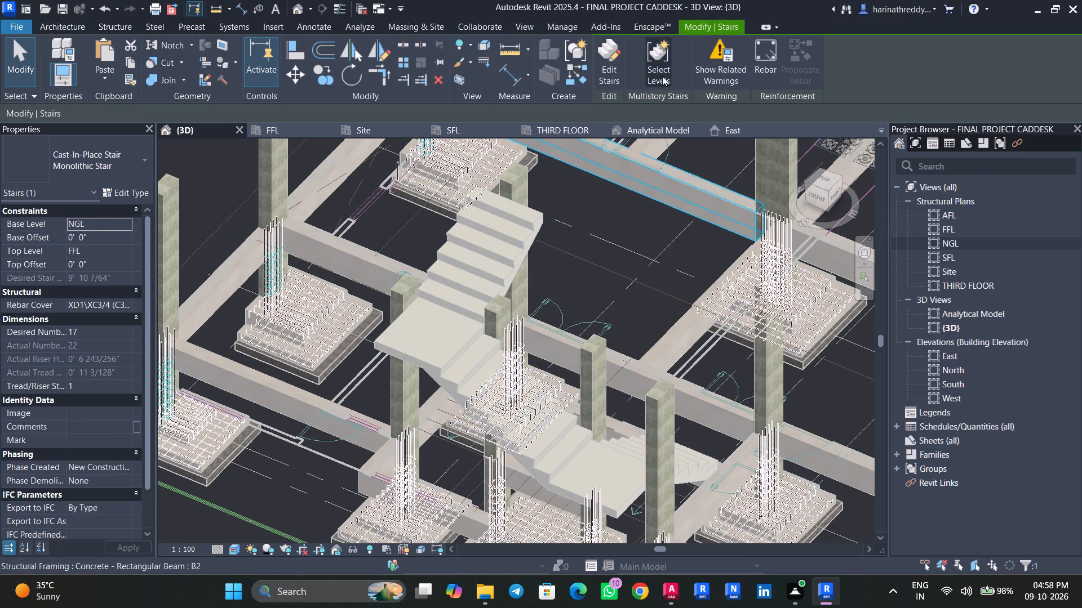
{"action": "double_click", "coordinate": [624, 71]}
{"action": "left_click", "coordinate": [618, 69]}
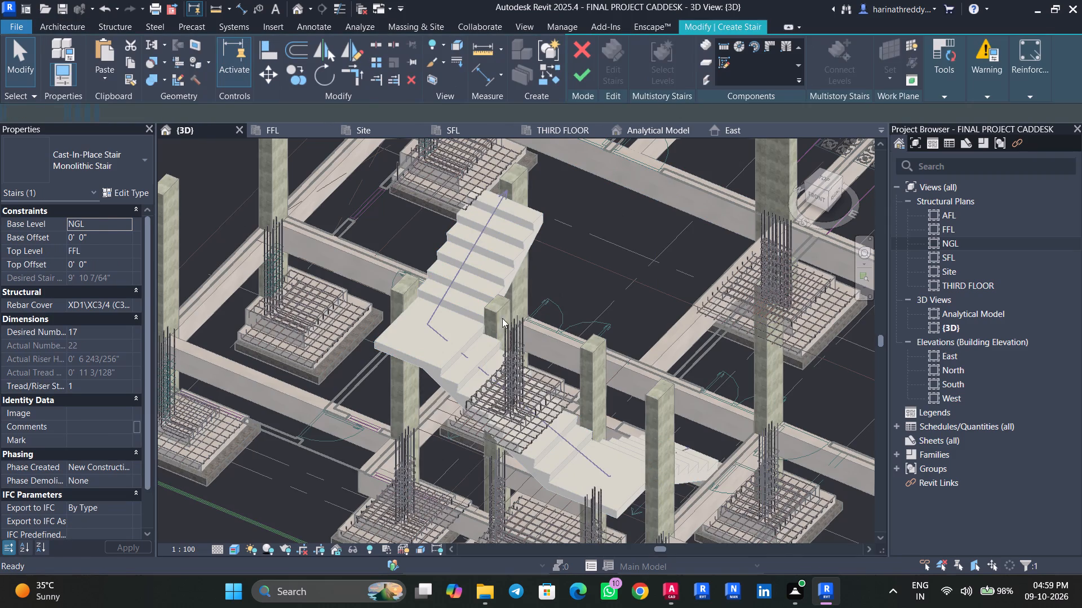
{"action": "left_click", "coordinate": [460, 329]}
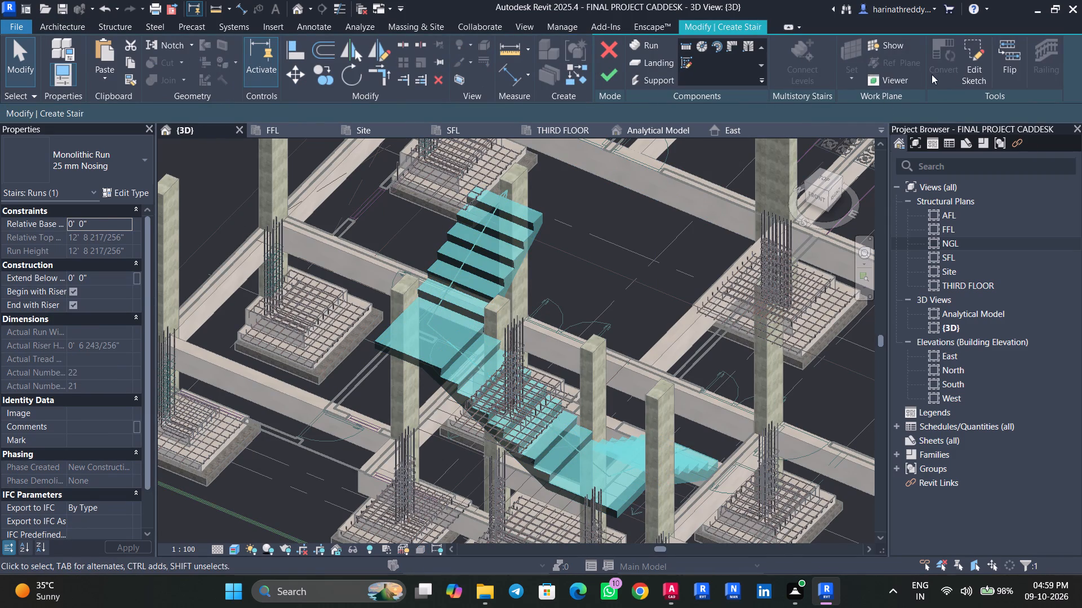
{"action": "left_click", "coordinate": [1021, 70]}
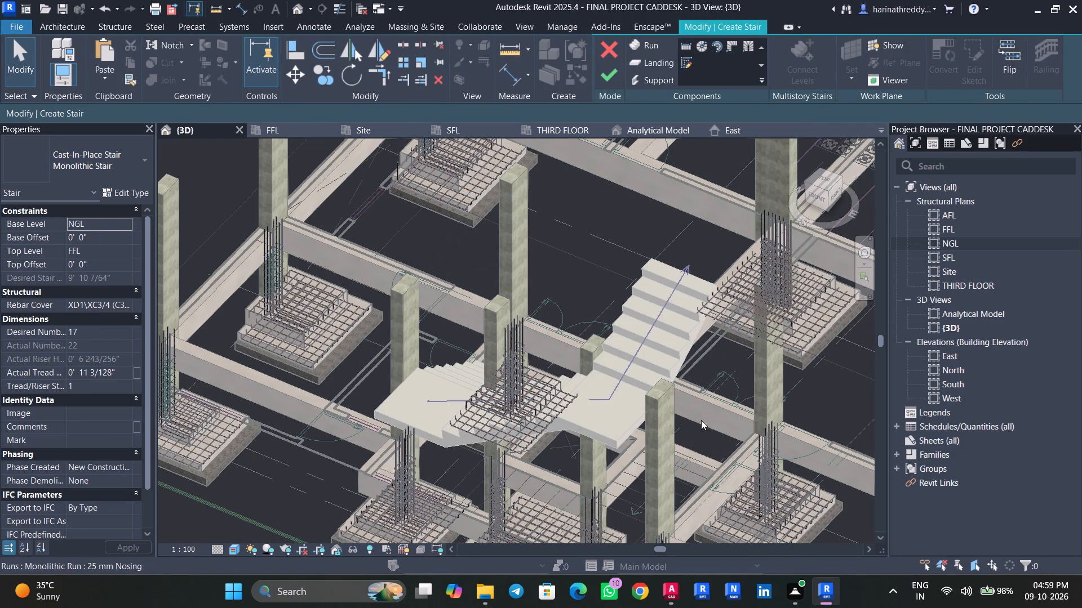
{"action": "scroll", "coordinate": [697, 424], "scroll_direction": "down", "scroll_amount": 3}
{"action": "middle_click_drag", "start_coordinate": [740, 489], "coordinate": [827, 442], "text": "shift"}
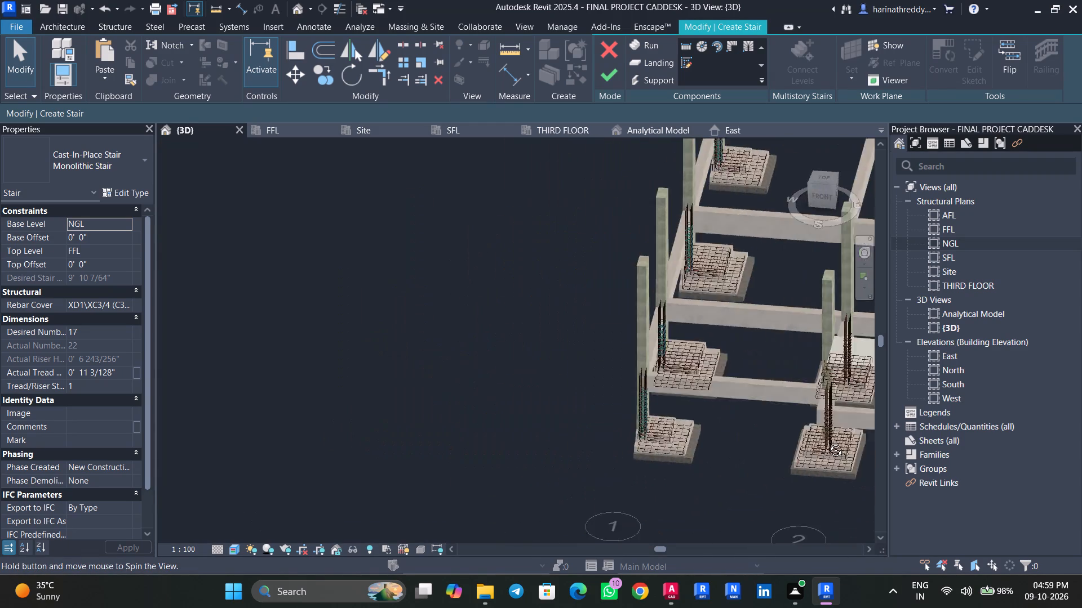
{"action": "middle_click_drag", "start_coordinate": [827, 442], "coordinate": [831, 440], "text": "shift"}
{"action": "scroll", "coordinate": [831, 441], "scroll_direction": "up", "scroll_amount": 1, "text": "shift"}
{"action": "middle_click_drag", "start_coordinate": [795, 422], "coordinate": [352, 470]}
{"action": "middle_click_drag", "start_coordinate": [645, 471], "coordinate": [681, 480], "text": "shift"}
{"action": "middle_click_drag", "start_coordinate": [727, 400], "coordinate": [629, 558]}
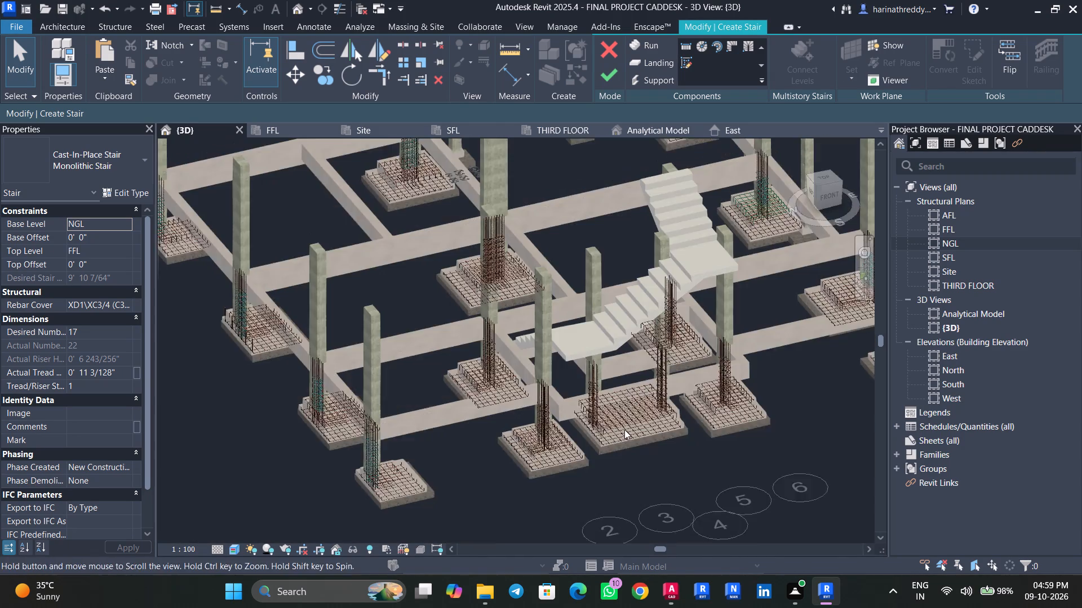
{"action": "left_click", "coordinate": [605, 74]}
{"action": "scroll", "coordinate": [712, 308], "scroll_direction": "up", "scroll_amount": 5}
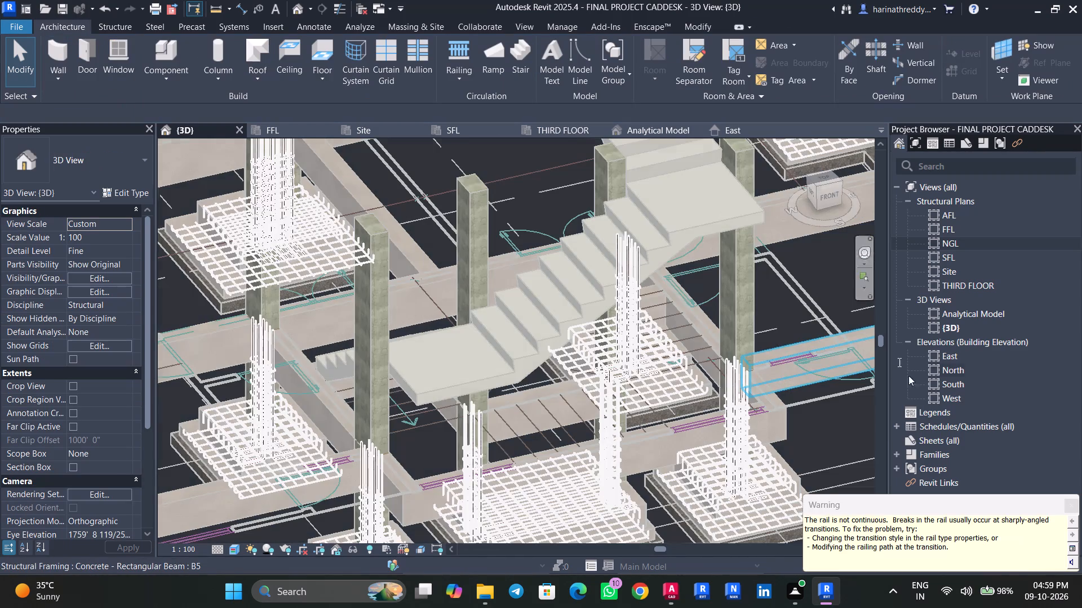
{"action": "left_click", "coordinate": [1068, 506]}
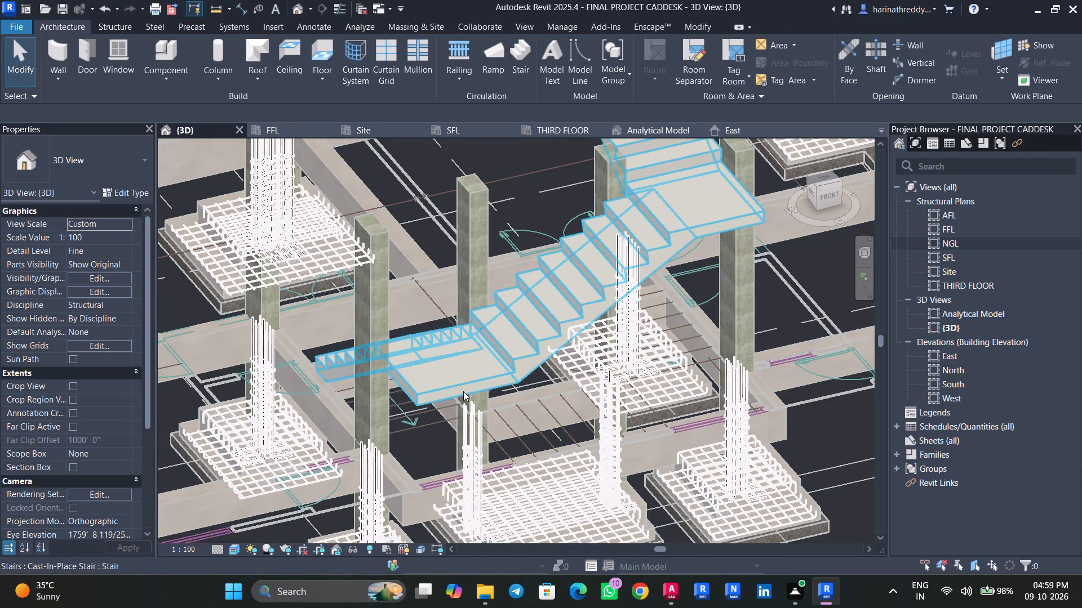
Inspect the flipped stair from different sides, from its upper flight down to the bottom steps.
{"action": "middle_click_drag", "start_coordinate": [463, 391], "coordinate": [544, 353], "text": "shift"}
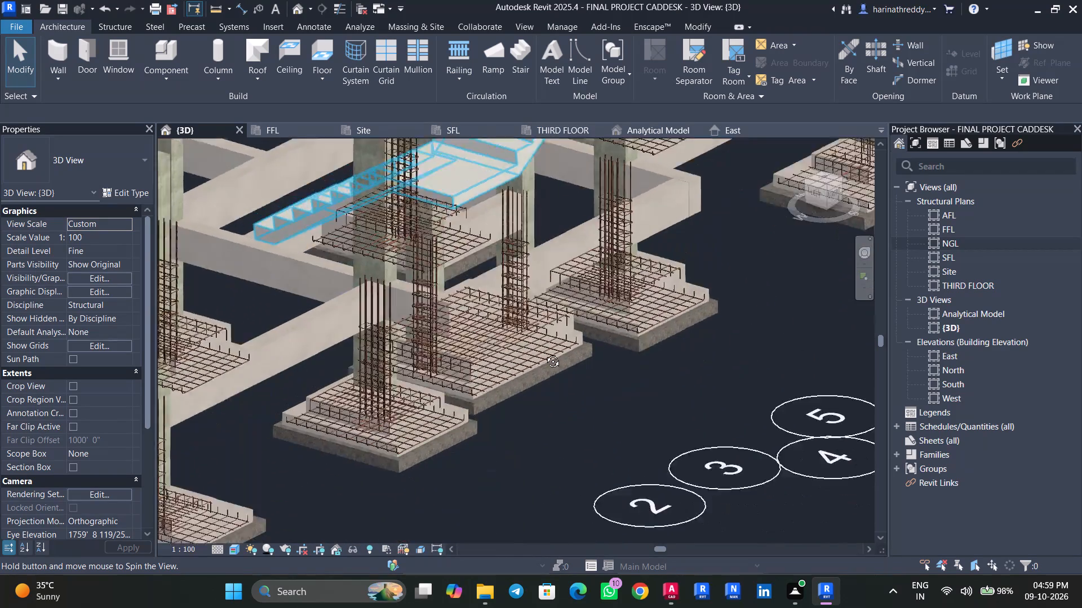
{"action": "middle_click_drag", "start_coordinate": [544, 353], "coordinate": [550, 352], "text": "shift"}
{"action": "middle_click_drag", "start_coordinate": [551, 352], "coordinate": [744, 526]}
{"action": "scroll", "coordinate": [630, 453], "scroll_direction": "up", "scroll_amount": 1}
{"action": "middle_click_drag", "start_coordinate": [695, 490], "coordinate": [731, 485], "text": "shift"}
{"action": "middle_click_drag", "start_coordinate": [646, 402], "coordinate": [875, 590]}
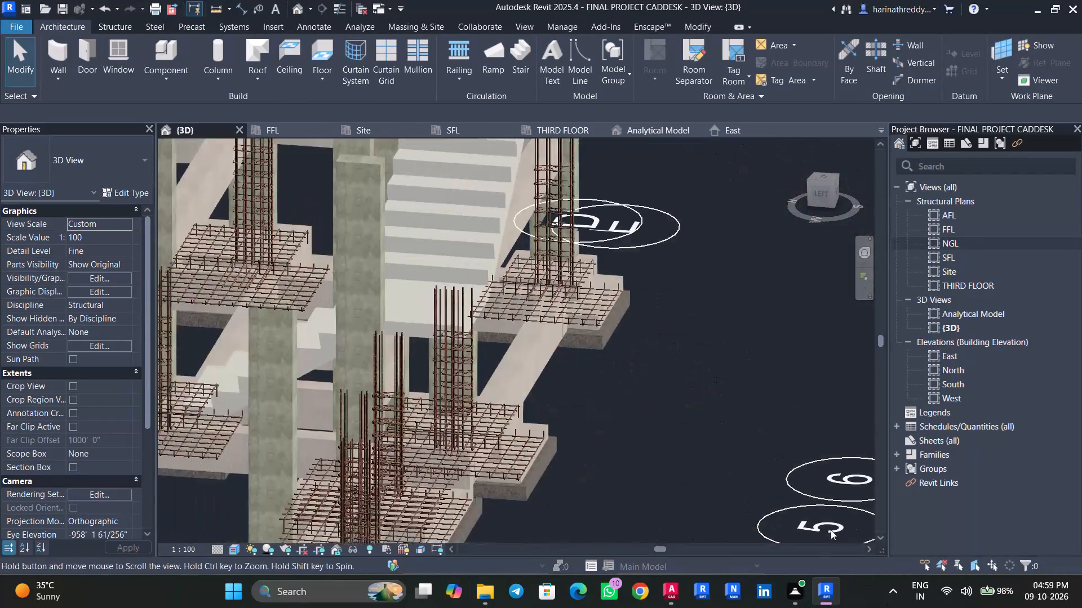
{"action": "scroll", "coordinate": [621, 467], "scroll_direction": "down", "scroll_amount": 3}
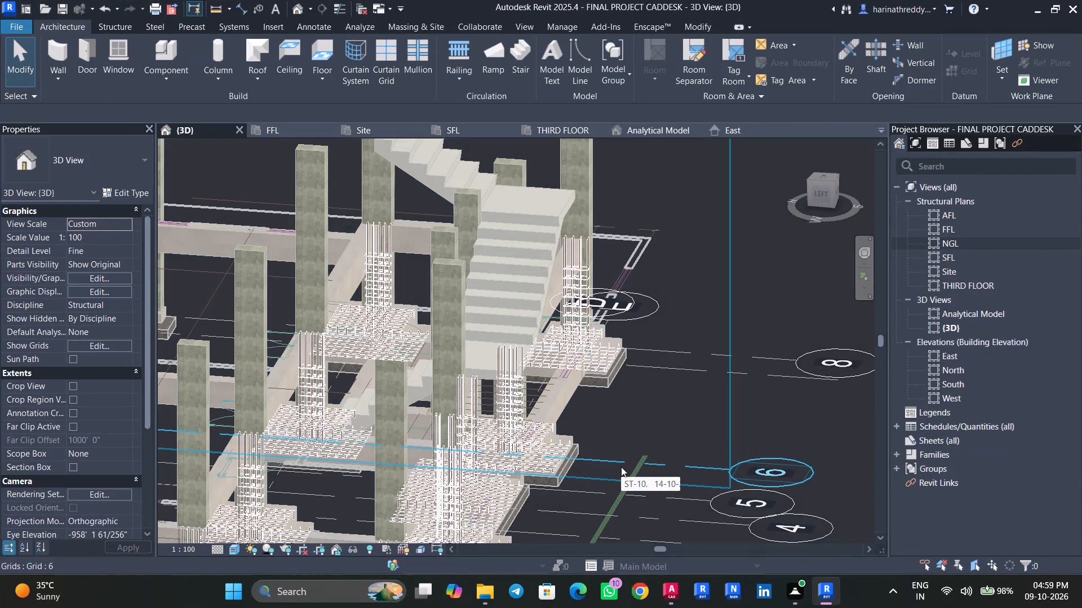
{"action": "scroll", "coordinate": [407, 369], "scroll_direction": "up", "scroll_amount": 3}
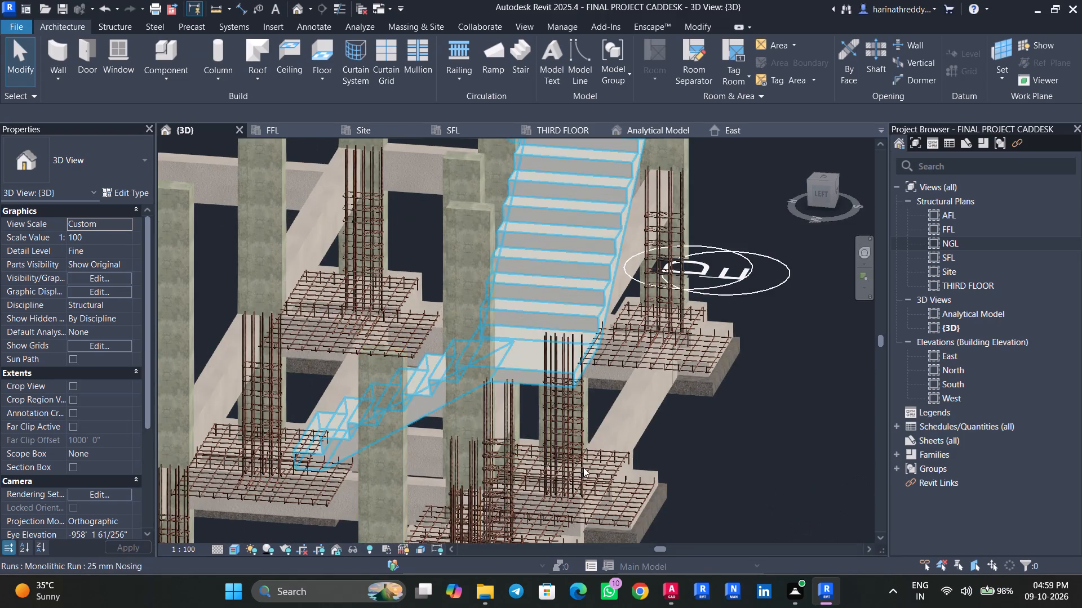
{"action": "scroll", "coordinate": [583, 467], "scroll_direction": "down", "scroll_amount": 3}
{"action": "middle_click_drag", "start_coordinate": [636, 502], "coordinate": [654, 500], "text": "shift"}
{"action": "middle_click_drag", "start_coordinate": [571, 430], "coordinate": [791, 489]}
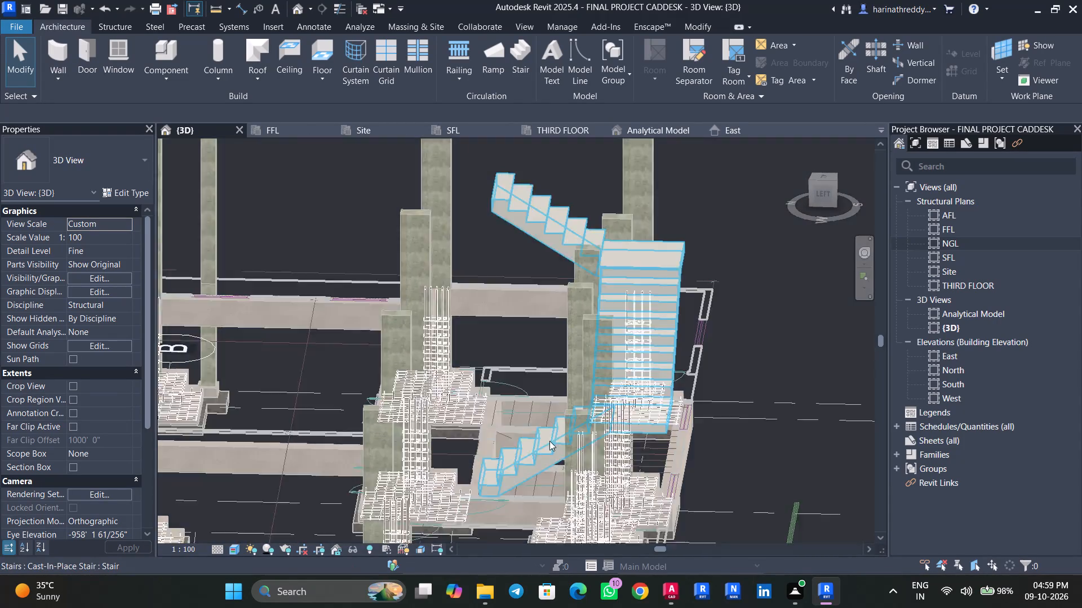
{"action": "scroll", "coordinate": [542, 442], "scroll_direction": "up", "scroll_amount": 9}
{"action": "middle_click_drag", "start_coordinate": [489, 480], "coordinate": [595, 315]}
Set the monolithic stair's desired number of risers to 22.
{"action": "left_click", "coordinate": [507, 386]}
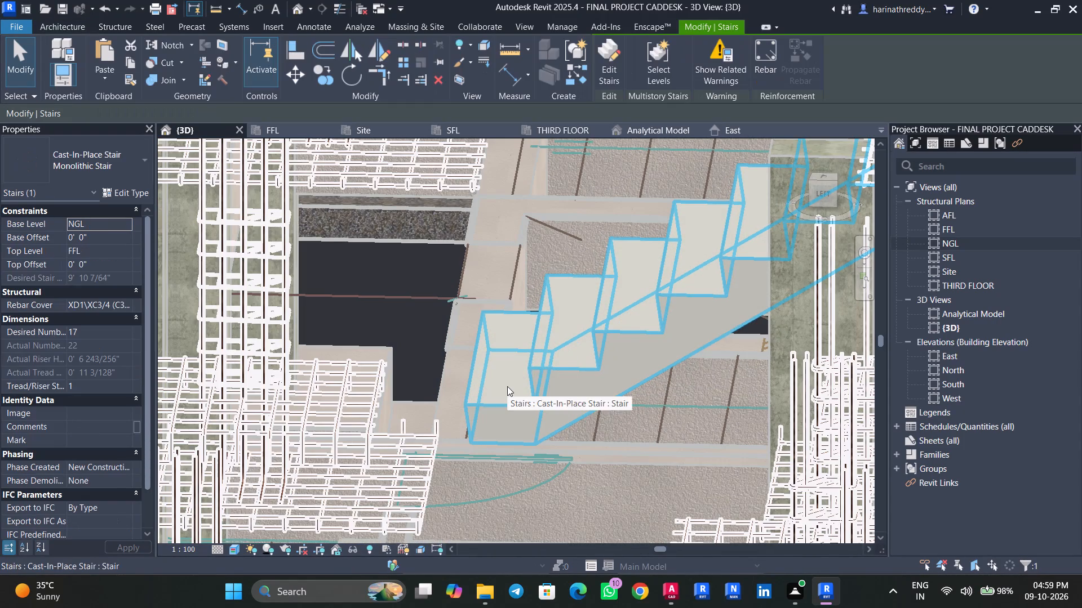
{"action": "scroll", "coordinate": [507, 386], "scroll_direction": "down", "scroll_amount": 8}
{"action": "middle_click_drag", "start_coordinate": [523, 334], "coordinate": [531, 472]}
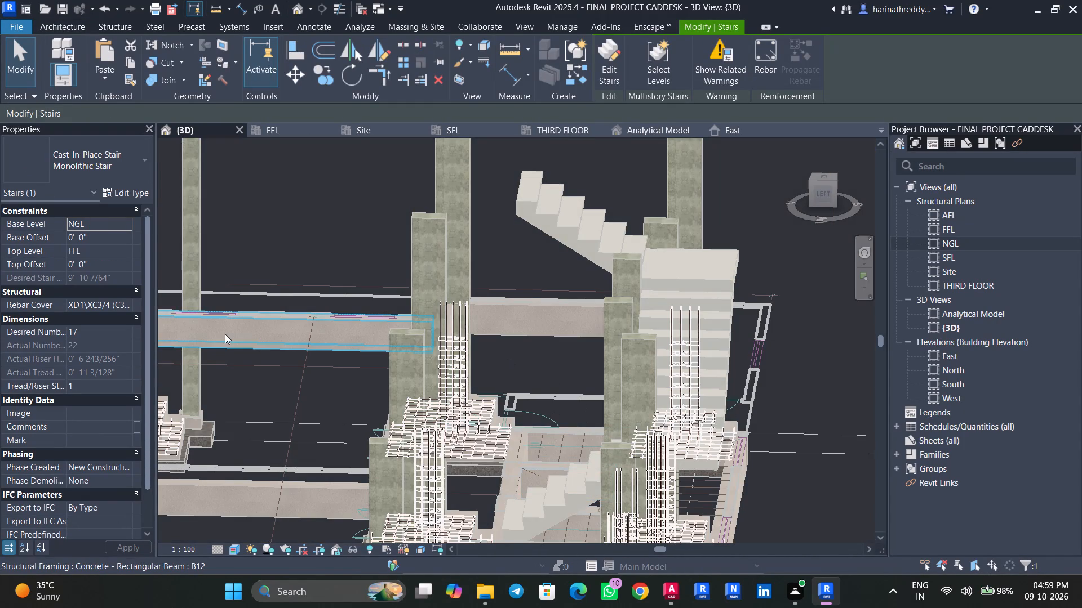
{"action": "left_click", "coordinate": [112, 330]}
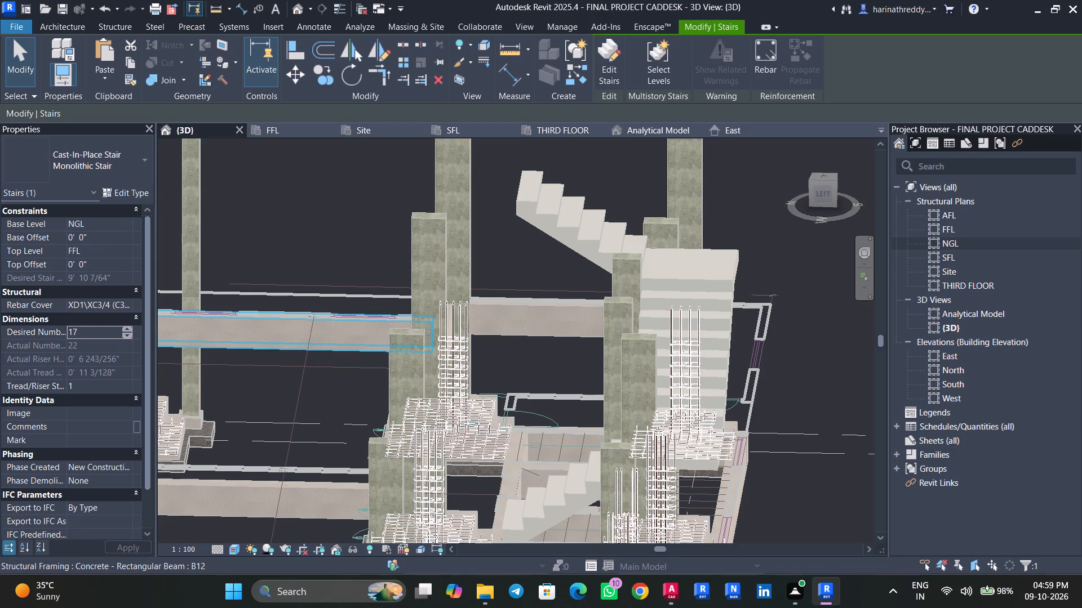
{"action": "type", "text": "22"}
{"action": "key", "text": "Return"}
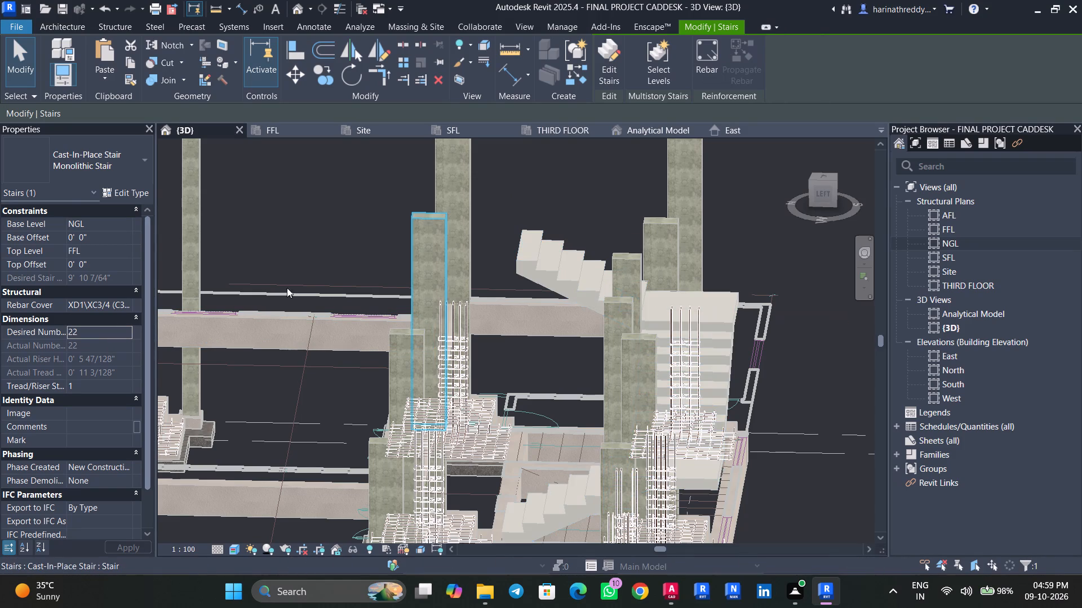
Duplicate the selected stair's type as Monolithic Stair 2.
{"action": "left_click", "coordinate": [530, 260]}
{"action": "left_click", "coordinate": [134, 190]}
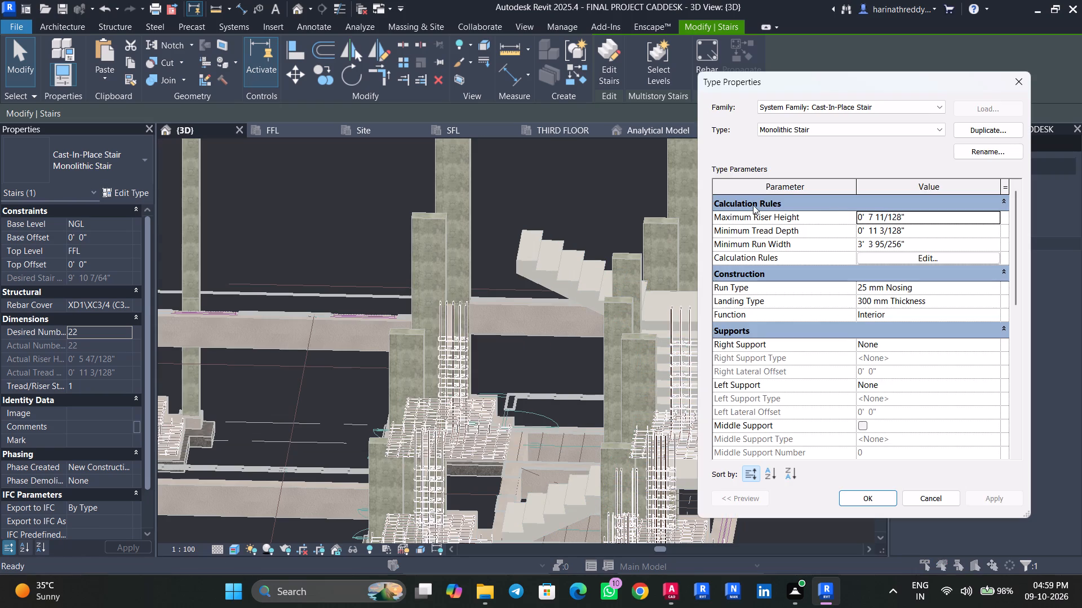
{"action": "left_click", "coordinate": [1011, 135]}
{"action": "left_click", "coordinate": [803, 278]}
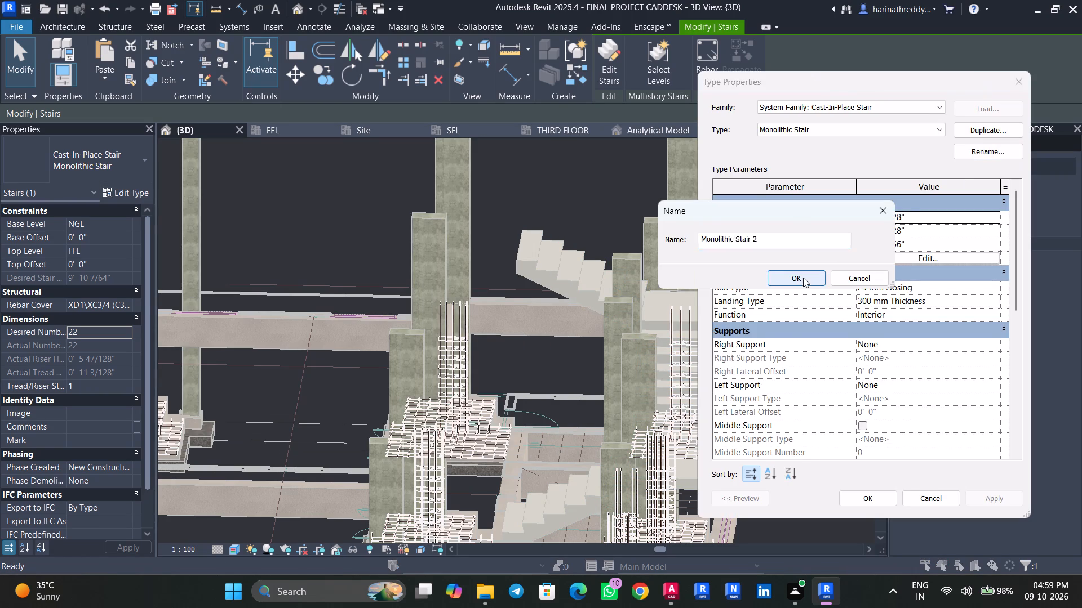
Set the nosing length of the 25 mm Nosing run type to 0 and apply the type changes to the stair.
{"action": "left_click", "coordinate": [996, 286]}
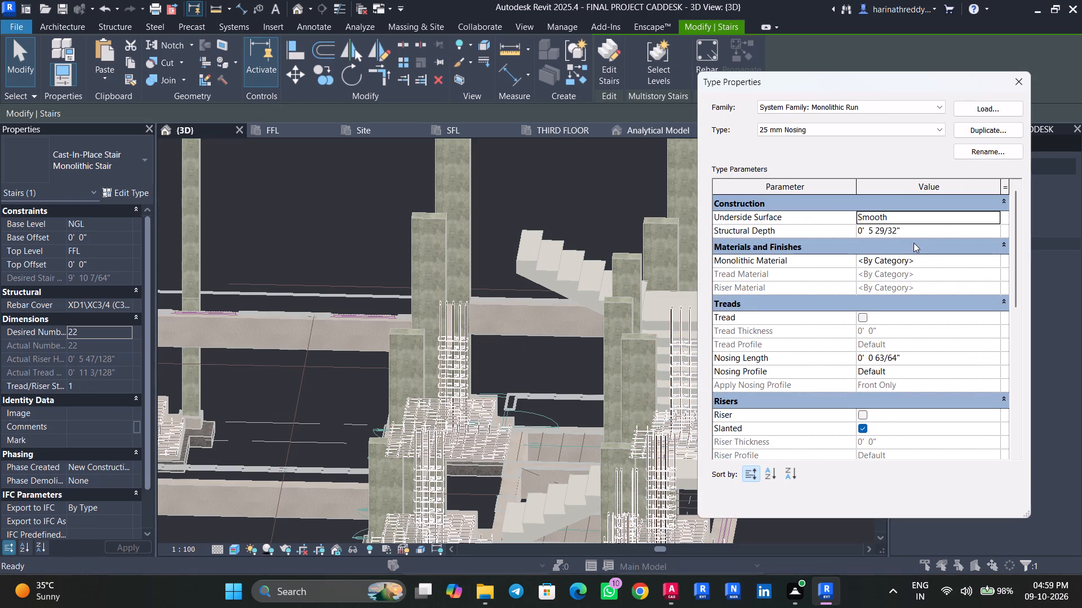
{"action": "left_click", "coordinate": [926, 360]}
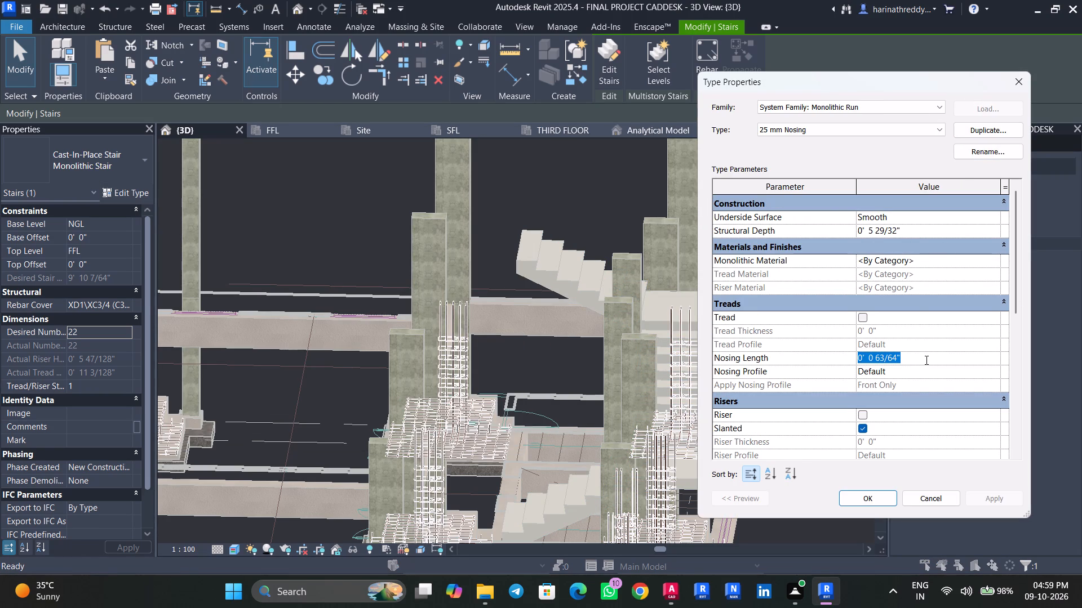
{"action": "key", "text": "0"}
{"action": "key", "text": "Return"}
{"action": "left_click", "coordinate": [1001, 497]}
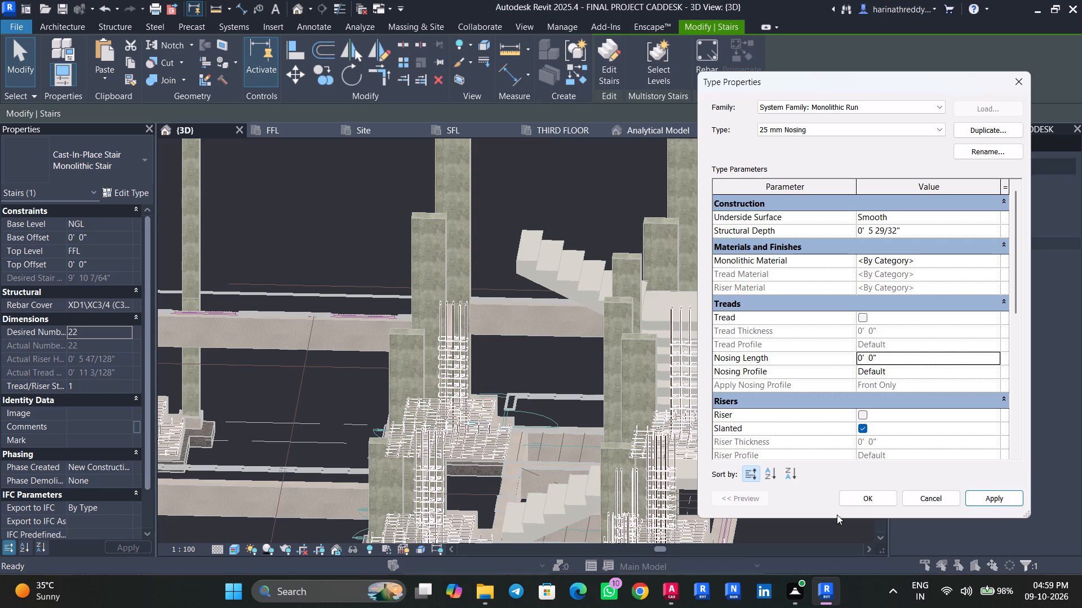
{"action": "left_click", "coordinate": [860, 495]}
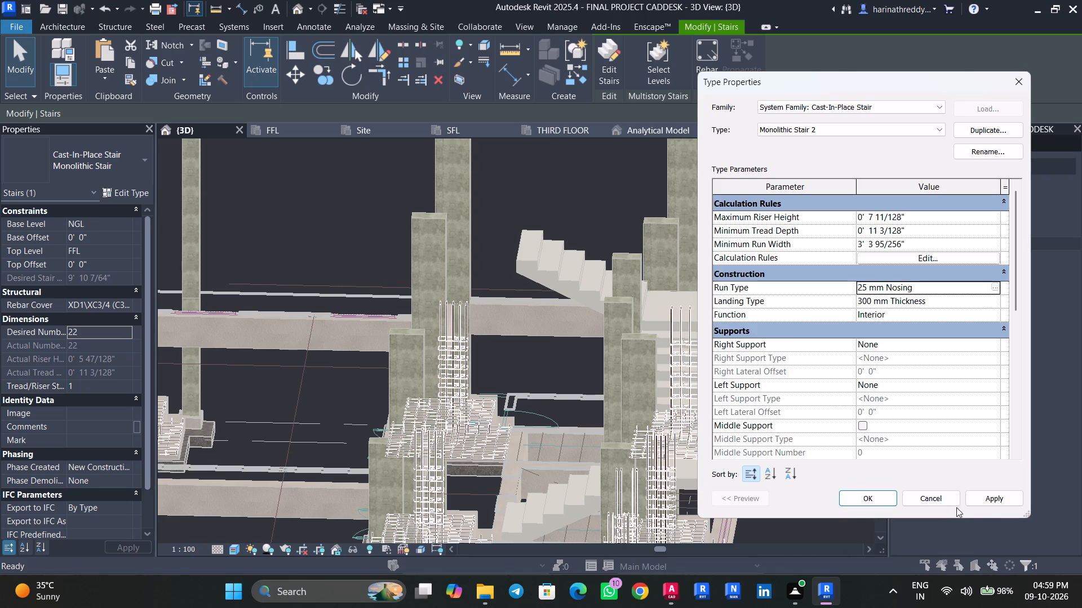
{"action": "left_click", "coordinate": [1009, 487]}
{"action": "left_click", "coordinate": [997, 499]}
{"action": "left_click", "coordinate": [892, 495]}
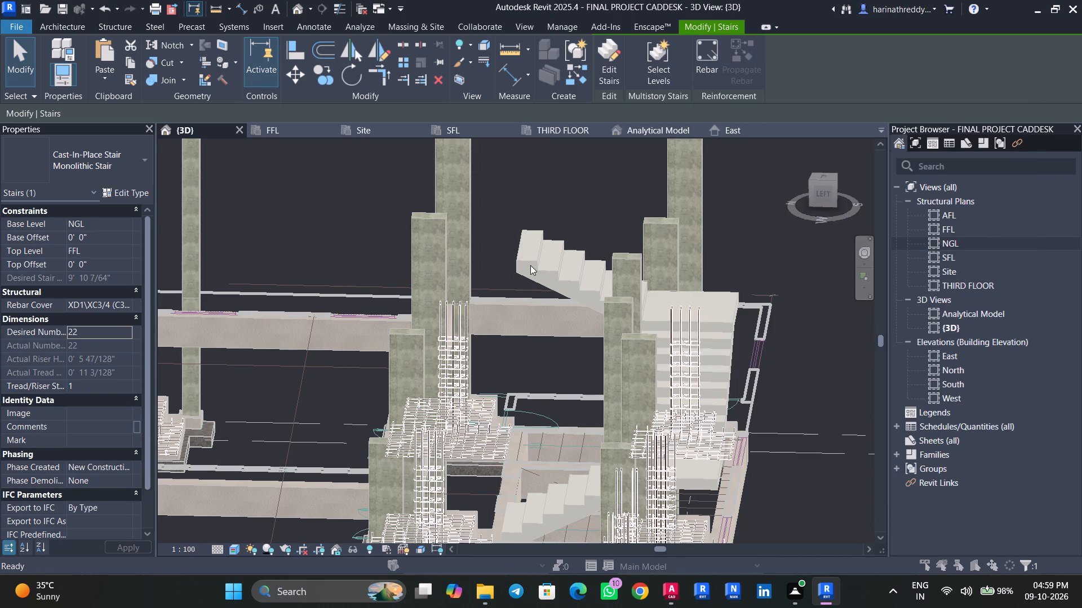
{"action": "scroll", "coordinate": [530, 265], "scroll_direction": "up", "scroll_amount": 3}
{"action": "scroll", "coordinate": [530, 265], "scroll_direction": "down", "scroll_amount": 1}
{"action": "scroll", "coordinate": [530, 265], "scroll_direction": "up", "scroll_amount": 4}
{"action": "scroll", "coordinate": [530, 267], "scroll_direction": "down", "scroll_amount": 1}
{"action": "scroll", "coordinate": [530, 267], "scroll_direction": "up", "scroll_amount": 1}
{"action": "left_click", "coordinate": [582, 338]}
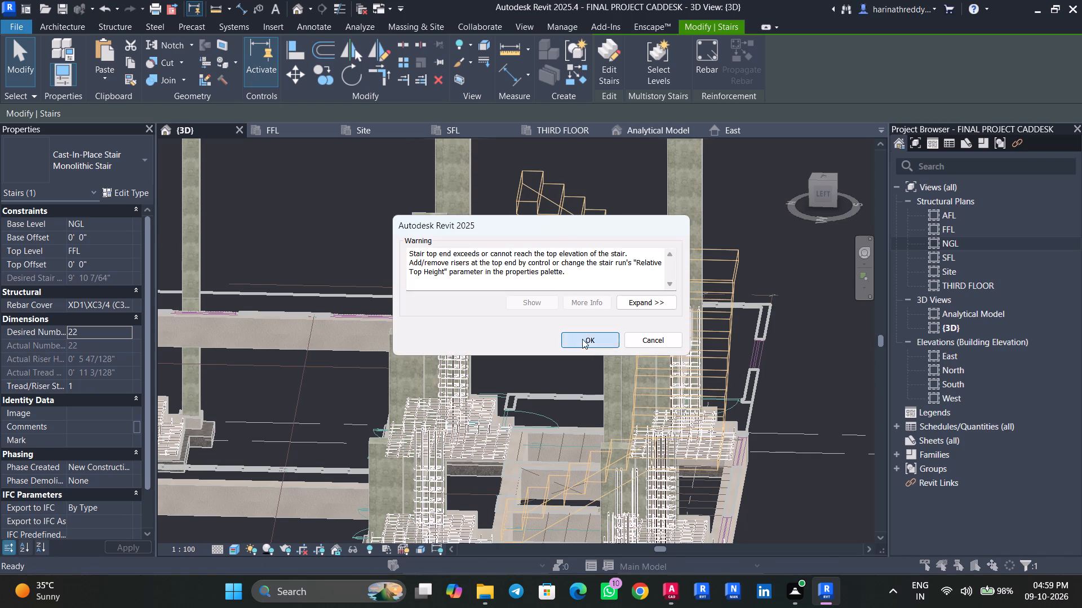
{"action": "left_click", "coordinate": [577, 213]}
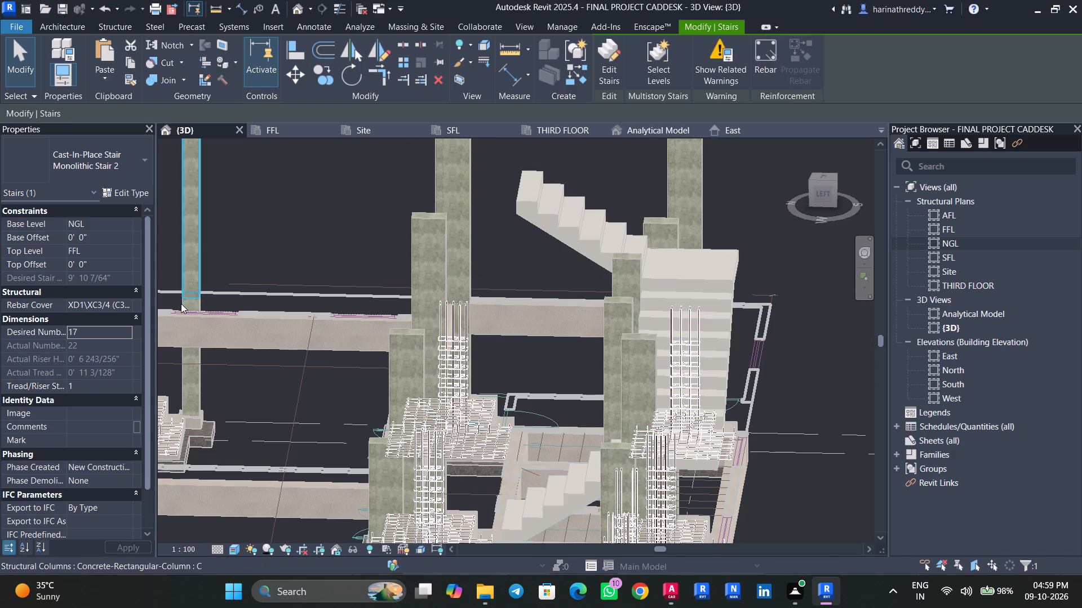
Set the Monolithic Stair 2 staircase's desired number of risers to 22.
{"action": "scroll", "coordinate": [702, 166], "scroll_direction": "up", "scroll_amount": 12}
{"action": "left_click", "coordinate": [411, 275]}
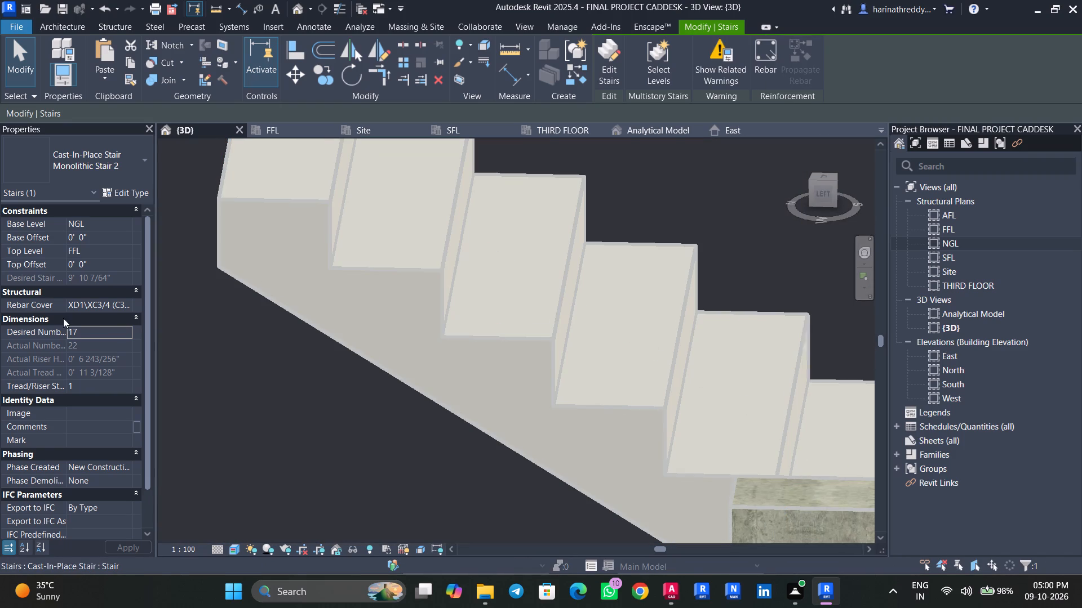
{"action": "left_click", "coordinate": [94, 348]}
{"action": "left_click", "coordinate": [96, 332]}
{"action": "type", "text": "22"}
{"action": "key", "text": "Return"}
Review the stair's type properties and its 25 mm Nosing run type settings, leaving them without edits.
{"action": "scroll", "coordinate": [96, 332], "scroll_direction": "up", "scroll_amount": 1}
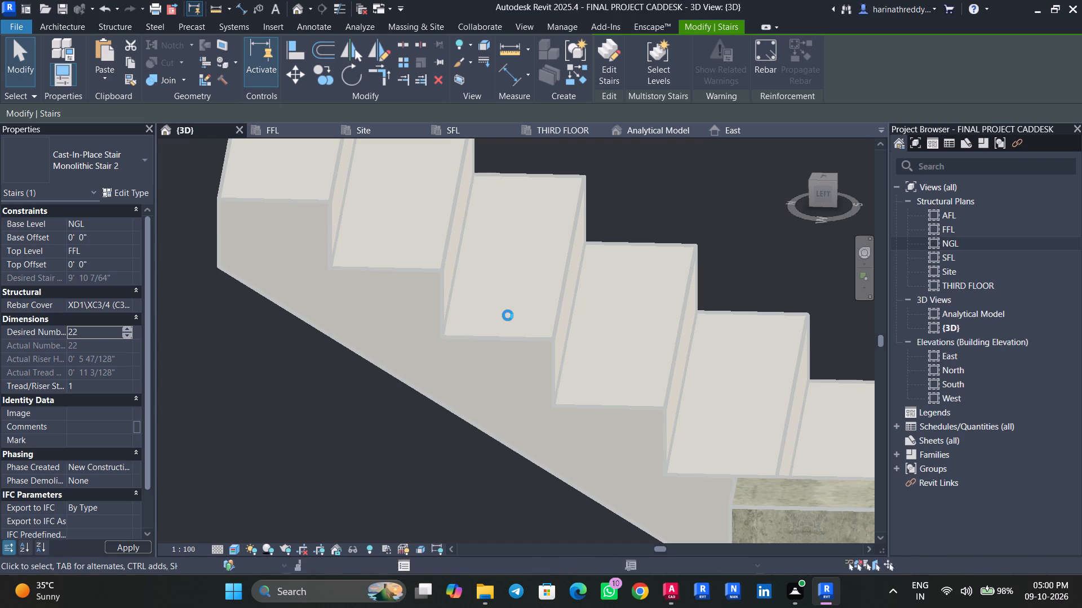
{"action": "scroll", "coordinate": [508, 315], "scroll_direction": "down", "scroll_amount": 8}
{"action": "scroll", "coordinate": [508, 315], "scroll_direction": "up", "scroll_amount": 1}
{"action": "scroll", "coordinate": [508, 315], "scroll_direction": "down", "scroll_amount": 1}
{"action": "middle_click_drag", "start_coordinate": [508, 315], "coordinate": [502, 334], "text": "shift"}
{"action": "left_click", "coordinate": [468, 357]}
{"action": "left_click", "coordinate": [125, 193]}
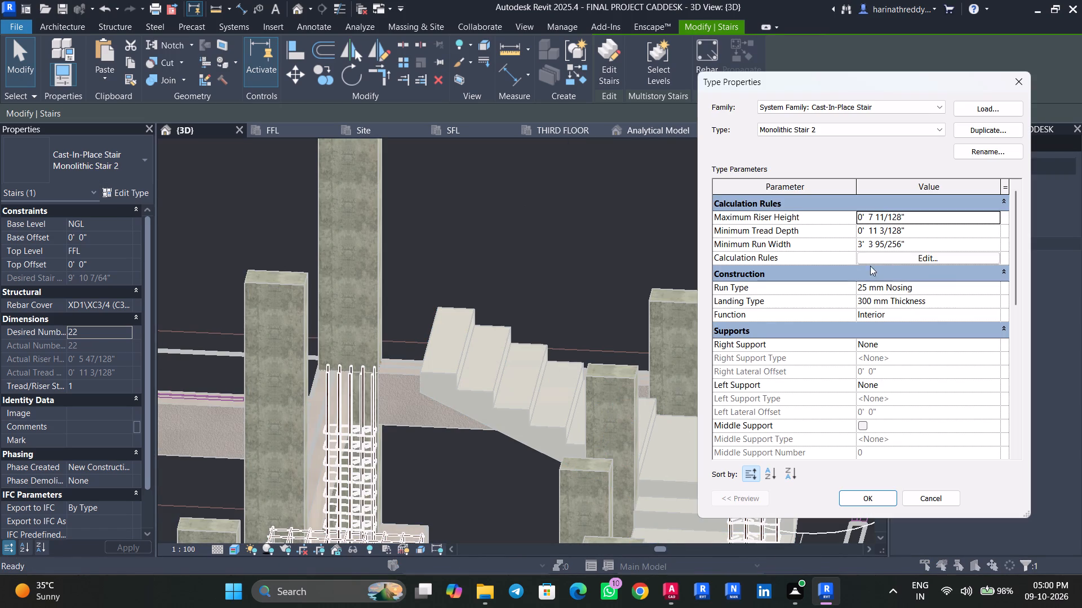
{"action": "left_click", "coordinate": [997, 287]}
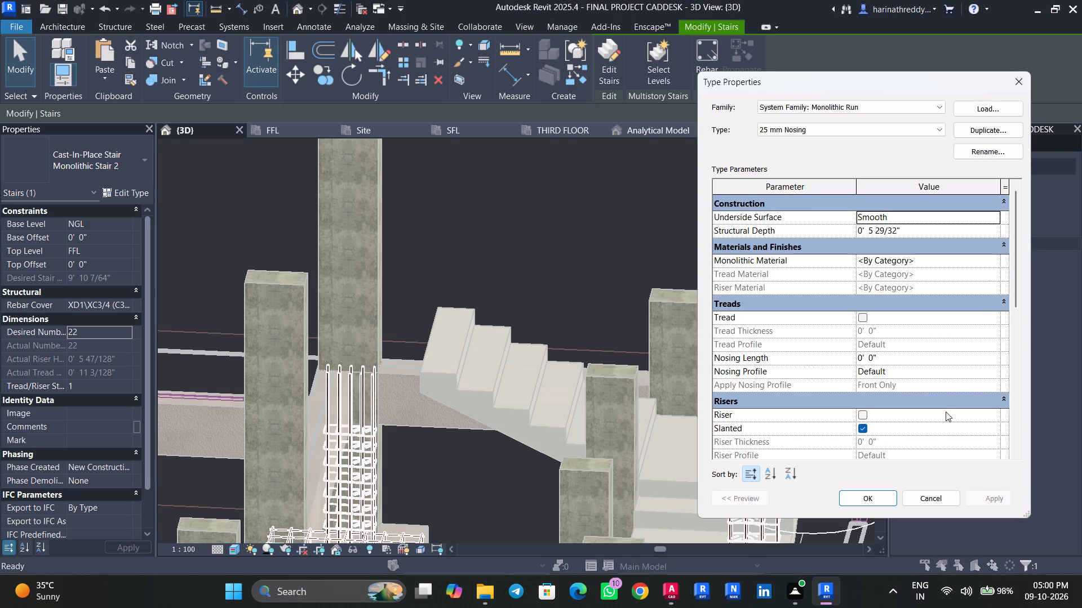
{"action": "left_click", "coordinate": [940, 506]}
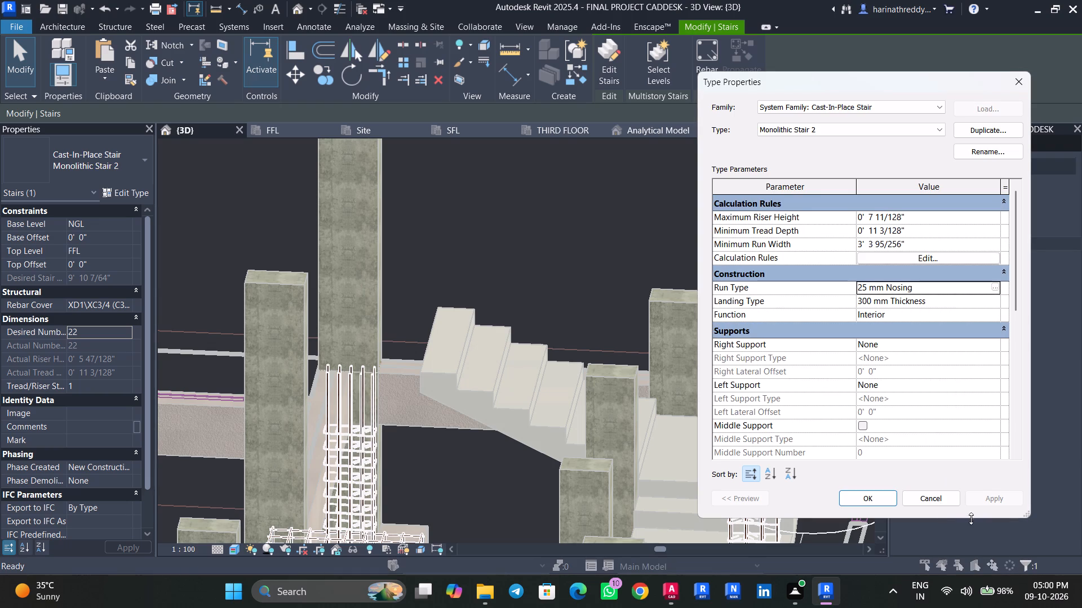
{"action": "left_click", "coordinate": [949, 508]}
{"action": "left_click", "coordinate": [941, 495]}
{"action": "key", "text": "Escape"}
{"action": "key", "text": "Escape"}
Examine the staircase's flights and landings among the columns from above, the side and the back.
{"action": "scroll", "coordinate": [613, 312], "scroll_direction": "down", "scroll_amount": 2}
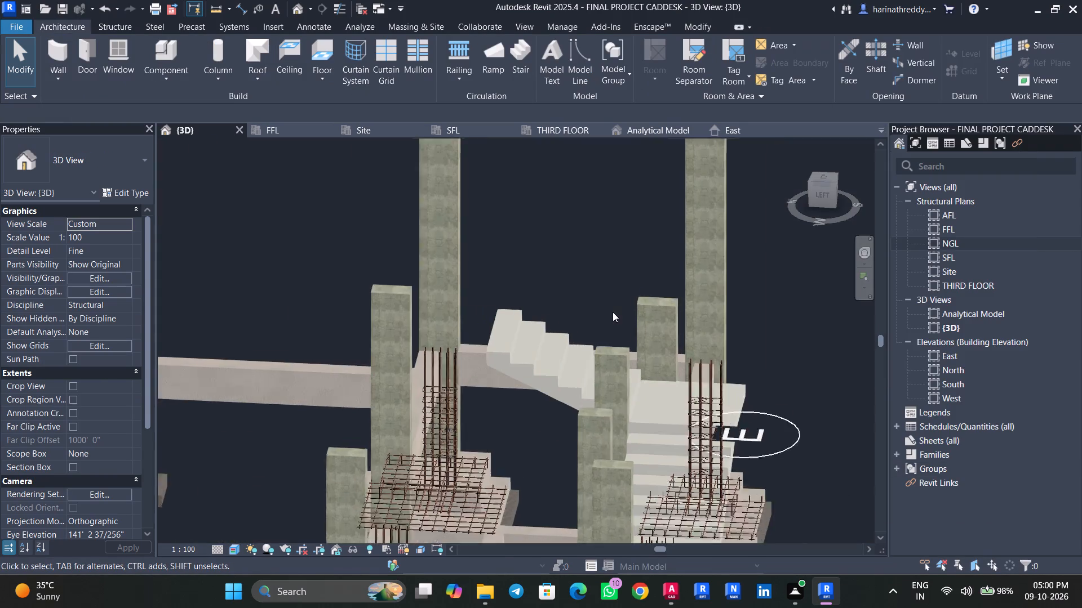
{"action": "scroll", "coordinate": [613, 312], "scroll_direction": "down", "scroll_amount": 4}
{"action": "middle_click_drag", "start_coordinate": [777, 385], "coordinate": [594, 475], "text": "shift"}
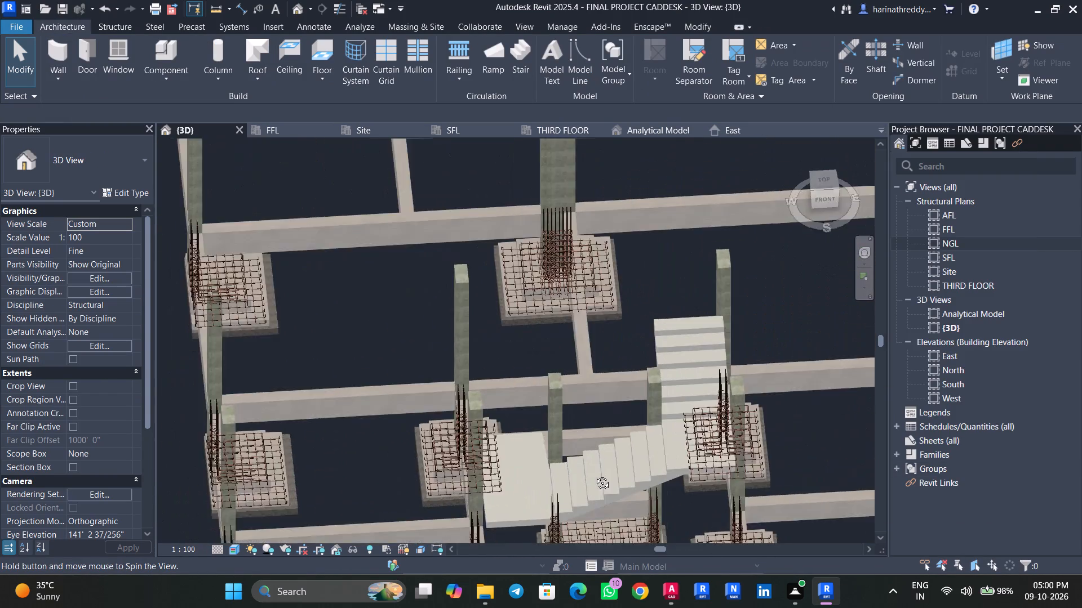
{"action": "middle_click_drag", "start_coordinate": [594, 475], "coordinate": [582, 479], "text": "shift"}
{"action": "scroll", "coordinate": [662, 438], "scroll_direction": "up", "scroll_amount": 12}
{"action": "scroll", "coordinate": [646, 427], "scroll_direction": "down", "scroll_amount": 1}
{"action": "scroll", "coordinate": [646, 427], "scroll_direction": "up", "scroll_amount": 3}
{"action": "left_click", "coordinate": [607, 363]}
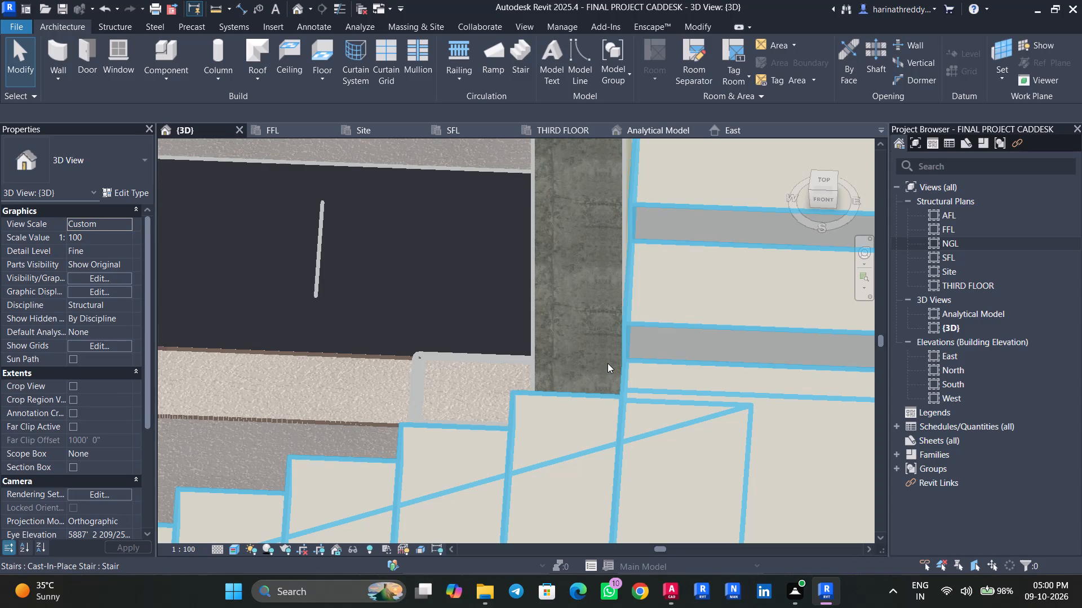
{"action": "key", "text": "Escape"}
{"action": "scroll", "coordinate": [624, 418], "scroll_direction": "down", "scroll_amount": 7}
{"action": "middle_click_drag", "start_coordinate": [654, 440], "coordinate": [728, 417], "text": "shift"}
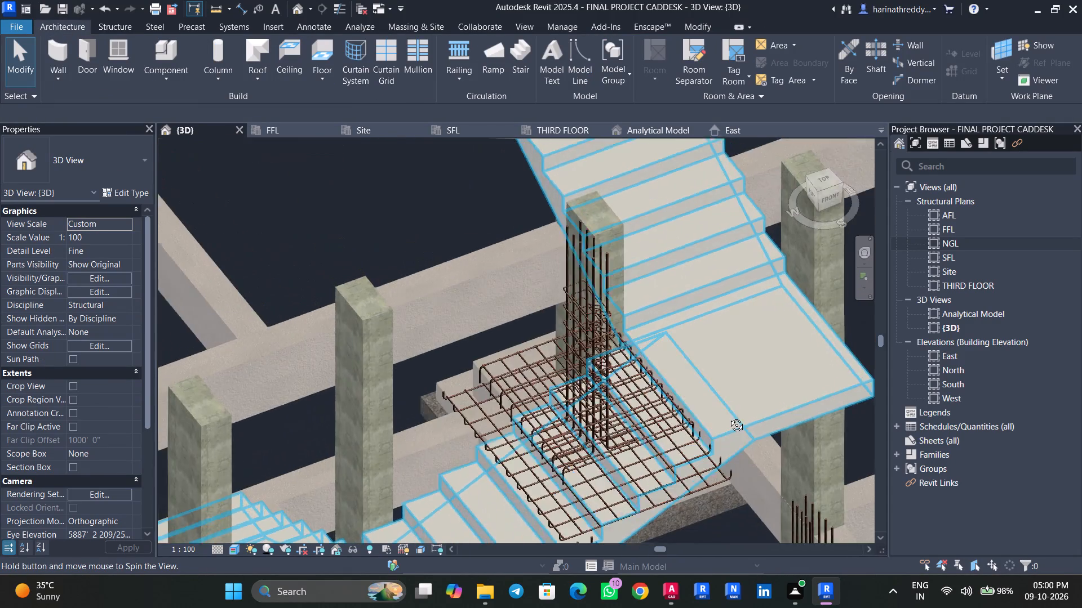
{"action": "middle_click_drag", "start_coordinate": [728, 417], "coordinate": [933, 346], "text": "shift"}
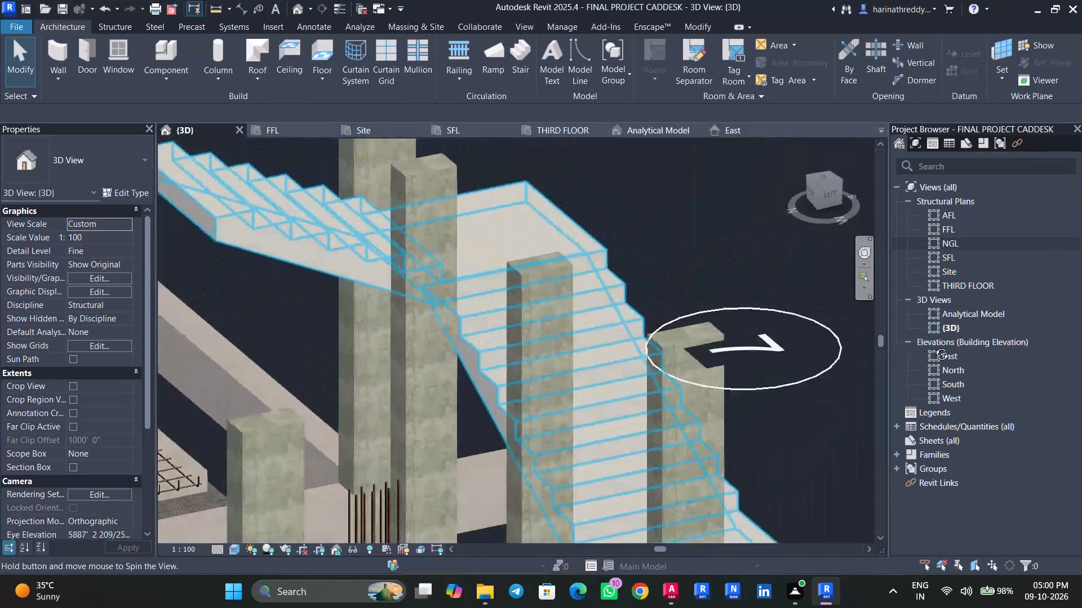
{"action": "middle_click_drag", "start_coordinate": [933, 346], "coordinate": [581, 524], "text": "shift"}
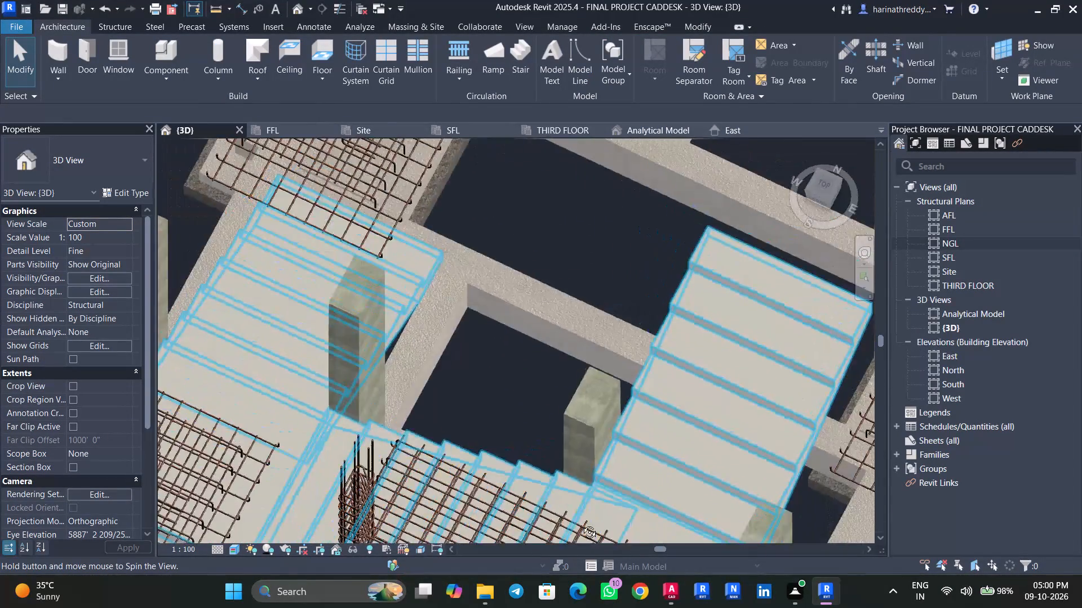
{"action": "middle_click_drag", "start_coordinate": [581, 524], "coordinate": [432, 502], "text": "shift"}
{"action": "scroll", "coordinate": [561, 433], "scroll_direction": "up", "scroll_amount": 2}
{"action": "middle_click_drag", "start_coordinate": [707, 455], "coordinate": [628, 209], "text": "shift"}
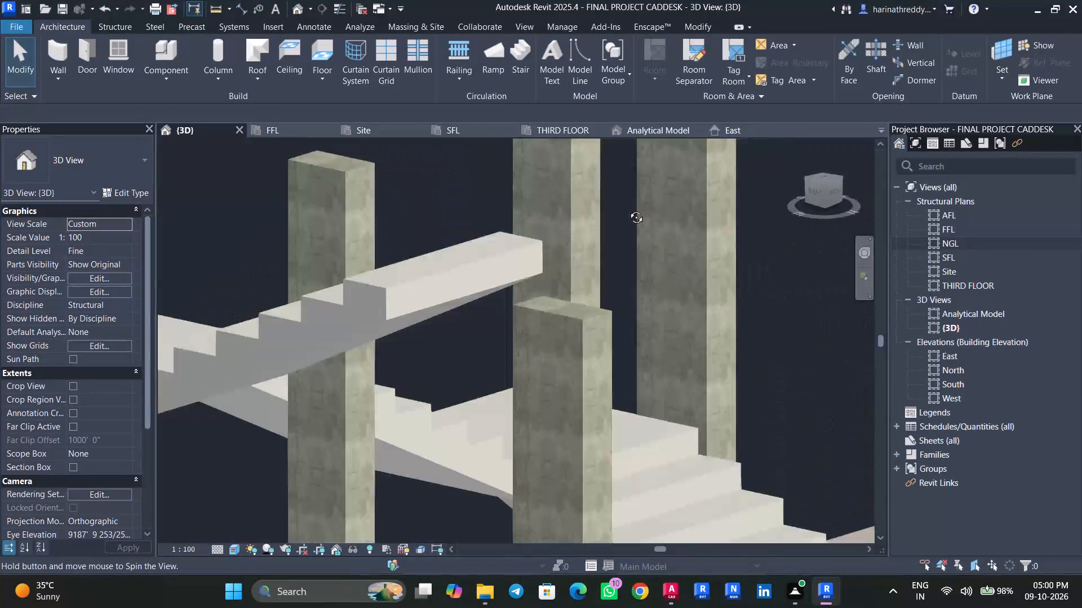
{"action": "middle_click_drag", "start_coordinate": [628, 209], "coordinate": [517, 293], "text": "shift"}
{"action": "scroll", "coordinate": [547, 288], "scroll_direction": "down", "scroll_amount": 5}
{"action": "scroll", "coordinate": [547, 289], "scroll_direction": "up", "scroll_amount": 1}
{"action": "scroll", "coordinate": [547, 289], "scroll_direction": "down", "scroll_amount": 3}
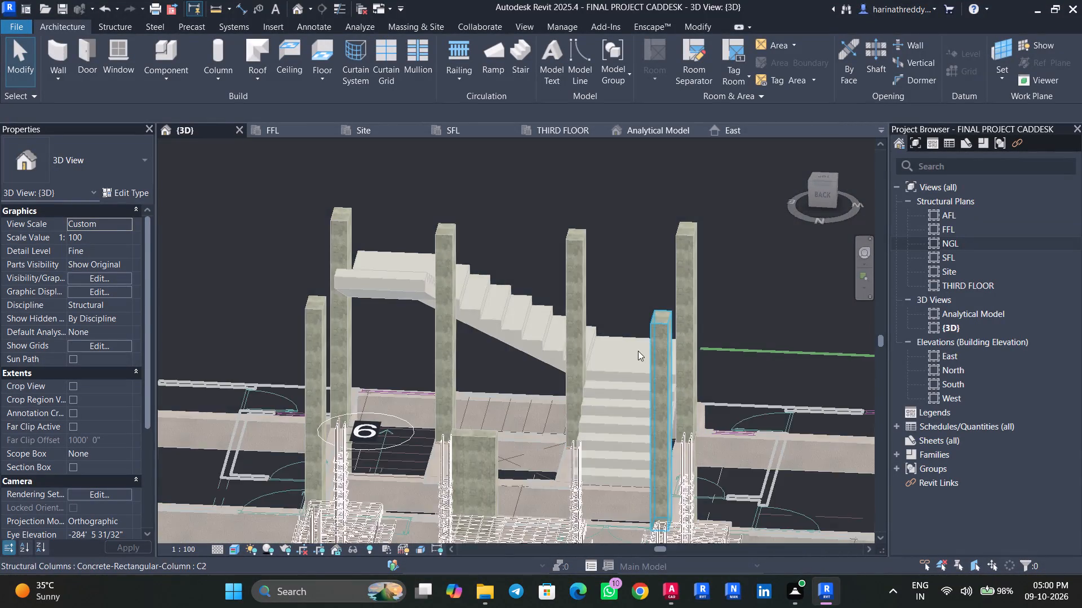
Examine the lower flight's bottom steps where they meet the beams and footings, and the landings around them.
{"action": "middle_click_drag", "start_coordinate": [637, 351], "coordinate": [859, 407], "text": "shift"}
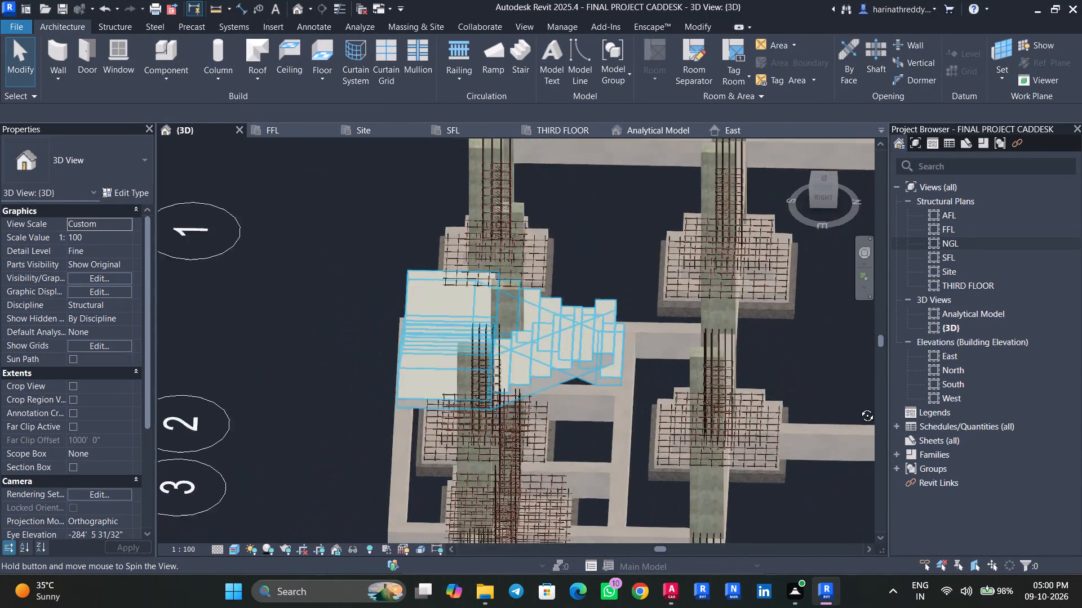
{"action": "middle_click_drag", "start_coordinate": [859, 407], "coordinate": [745, 361], "text": "shift"}
{"action": "scroll", "coordinate": [709, 430], "scroll_direction": "up", "scroll_amount": 4}
{"action": "scroll", "coordinate": [709, 432], "scroll_direction": "down", "scroll_amount": 1}
{"action": "scroll", "coordinate": [709, 432], "scroll_direction": "up", "scroll_amount": 2}
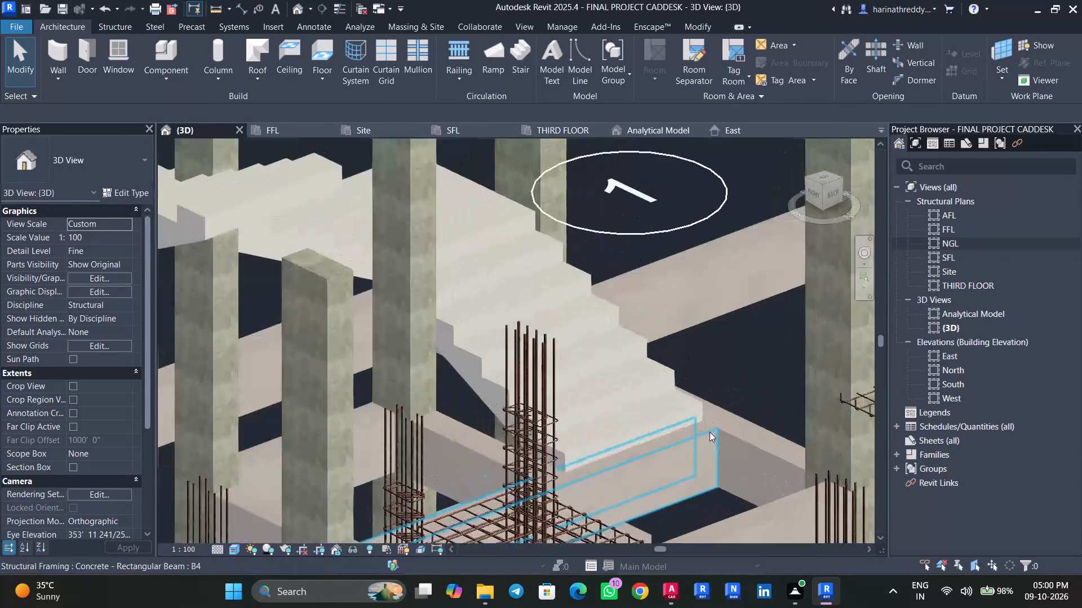
{"action": "middle_click_drag", "start_coordinate": [713, 431], "coordinate": [753, 413], "text": "shift"}
{"action": "scroll", "coordinate": [579, 423], "scroll_direction": "up", "scroll_amount": 3}
{"action": "scroll", "coordinate": [578, 423], "scroll_direction": "down", "scroll_amount": 1}
{"action": "scroll", "coordinate": [578, 424], "scroll_direction": "up", "scroll_amount": 6}
{"action": "scroll", "coordinate": [567, 423], "scroll_direction": "down", "scroll_amount": 6}
{"action": "scroll", "coordinate": [568, 422], "scroll_direction": "up", "scroll_amount": 1}
{"action": "middle_click_drag", "start_coordinate": [568, 422], "coordinate": [536, 436], "text": "shift"}
{"action": "scroll", "coordinate": [577, 399], "scroll_direction": "down", "scroll_amount": 7}
{"action": "scroll", "coordinate": [578, 395], "scroll_direction": "up", "scroll_amount": 1}
{"action": "scroll", "coordinate": [578, 395], "scroll_direction": "down", "scroll_amount": 1}
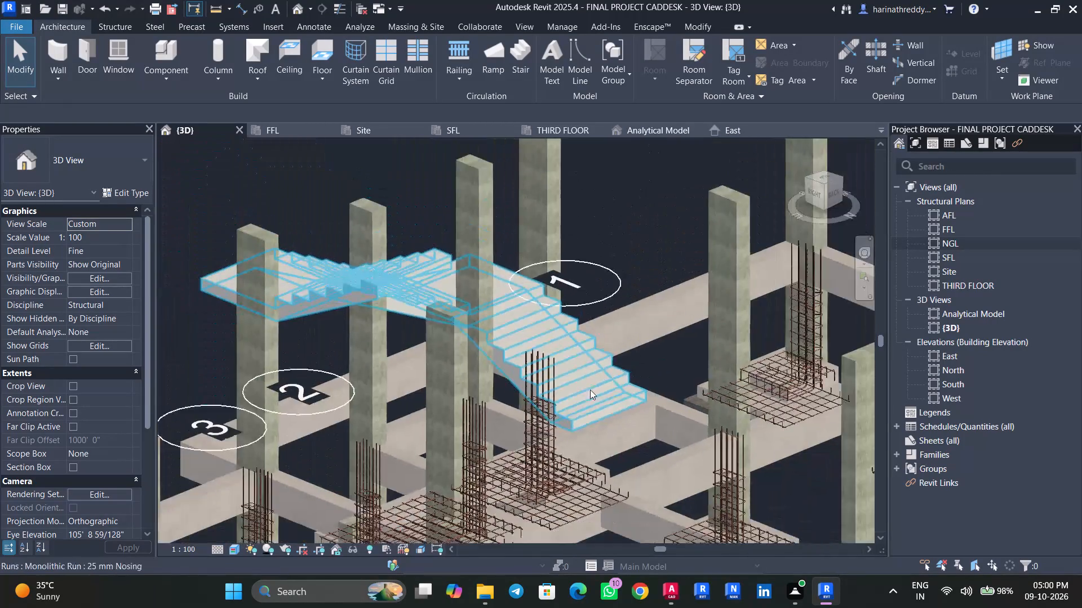
{"action": "middle_click_drag", "start_coordinate": [623, 368], "coordinate": [465, 406], "text": "shift"}
{"action": "scroll", "coordinate": [686, 356], "scroll_direction": "up", "scroll_amount": 4}
{"action": "middle_click_drag", "start_coordinate": [755, 355], "coordinate": [540, 406], "text": "shift"}
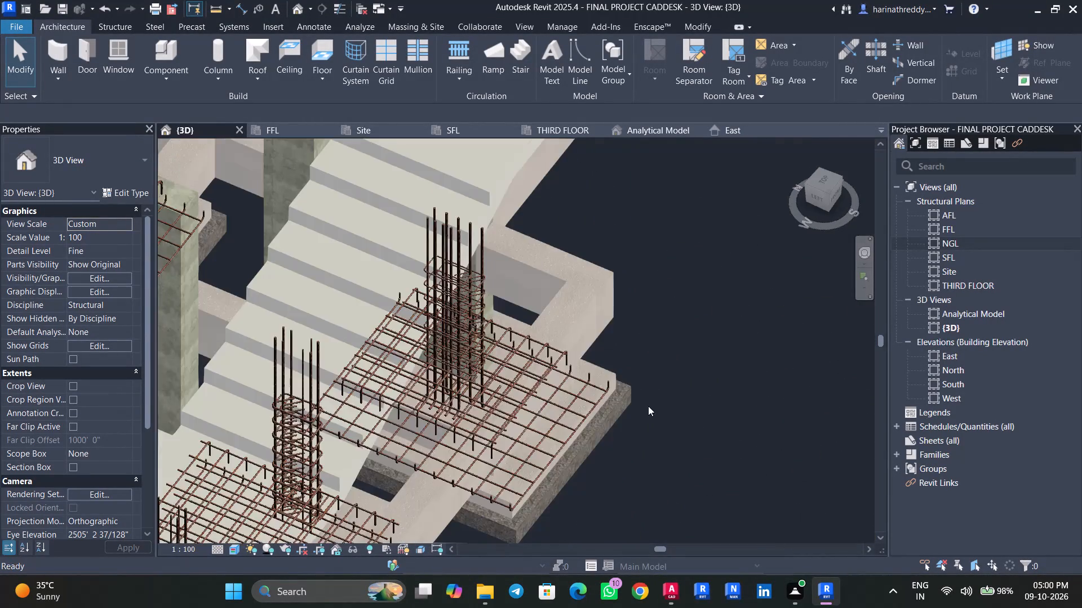
{"action": "scroll", "coordinate": [737, 381], "scroll_direction": "down", "scroll_amount": 4}
{"action": "middle_click_drag", "start_coordinate": [734, 386], "coordinate": [752, 402], "text": "shift"}
{"action": "scroll", "coordinate": [756, 397], "scroll_direction": "down", "scroll_amount": 4}
{"action": "middle_click_drag", "start_coordinate": [796, 412], "coordinate": [668, 338], "text": "shift"}
{"action": "scroll", "coordinate": [809, 401], "scroll_direction": "up", "scroll_amount": 4}
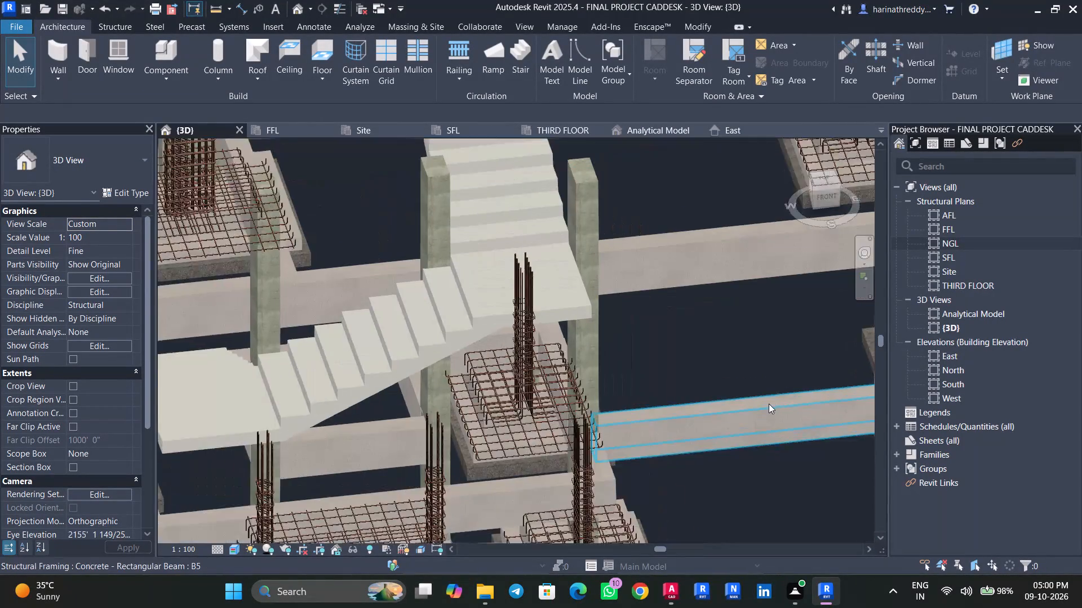
{"action": "scroll", "coordinate": [769, 404], "scroll_direction": "up", "scroll_amount": 3}
{"action": "middle_click_drag", "start_coordinate": [770, 341], "coordinate": [737, 390], "text": "shift"}
{"action": "scroll", "coordinate": [737, 388], "scroll_direction": "down", "scroll_amount": 3}
{"action": "scroll", "coordinate": [737, 388], "scroll_direction": "up", "scroll_amount": 1}
{"action": "scroll", "coordinate": [737, 388], "scroll_direction": "down", "scroll_amount": 4}
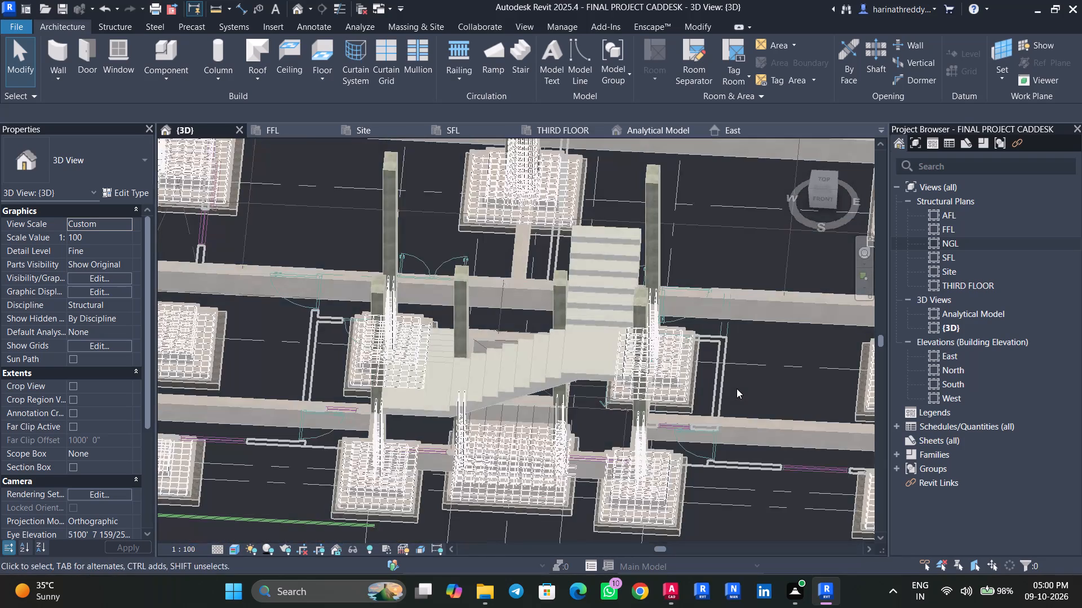
Examine the stair's upper flight and landing up close against the neighbouring columns and footings.
{"action": "middle_click_drag", "start_coordinate": [604, 432], "coordinate": [698, 365], "text": "shift"}
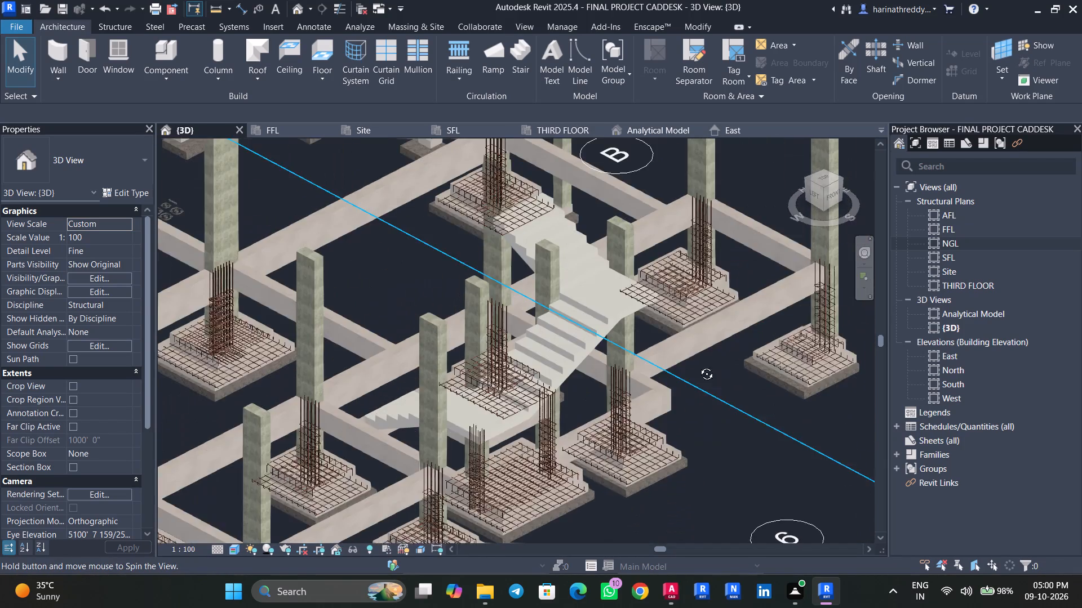
{"action": "middle_click_drag", "start_coordinate": [698, 365], "coordinate": [713, 379], "text": "shift"}
{"action": "scroll", "coordinate": [587, 313], "scroll_direction": "up", "scroll_amount": 7}
{"action": "left_click", "coordinate": [593, 303]}
{"action": "scroll", "coordinate": [593, 303], "scroll_direction": "up", "scroll_amount": 1}
{"action": "middle_click_drag", "start_coordinate": [593, 303], "coordinate": [611, 450]}
{"action": "scroll", "coordinate": [611, 428], "scroll_direction": "down", "scroll_amount": 4}
{"action": "scroll", "coordinate": [611, 428], "scroll_direction": "up", "scroll_amount": 1}
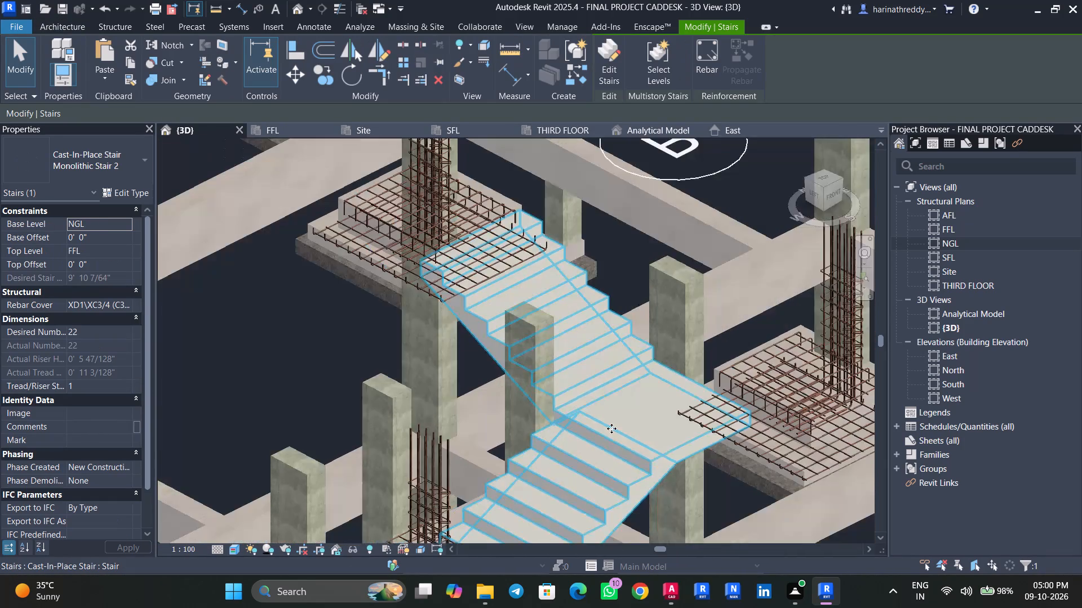
{"action": "scroll", "coordinate": [423, 262], "scroll_direction": "up", "scroll_amount": 4}
{"action": "key", "text": "Escape"}
{"action": "key", "text": "Escape"}
Select the stair's 25 mm Nosing monolithic run and examine its steps and underside from several sides.
{"action": "left_click", "coordinate": [470, 285]}
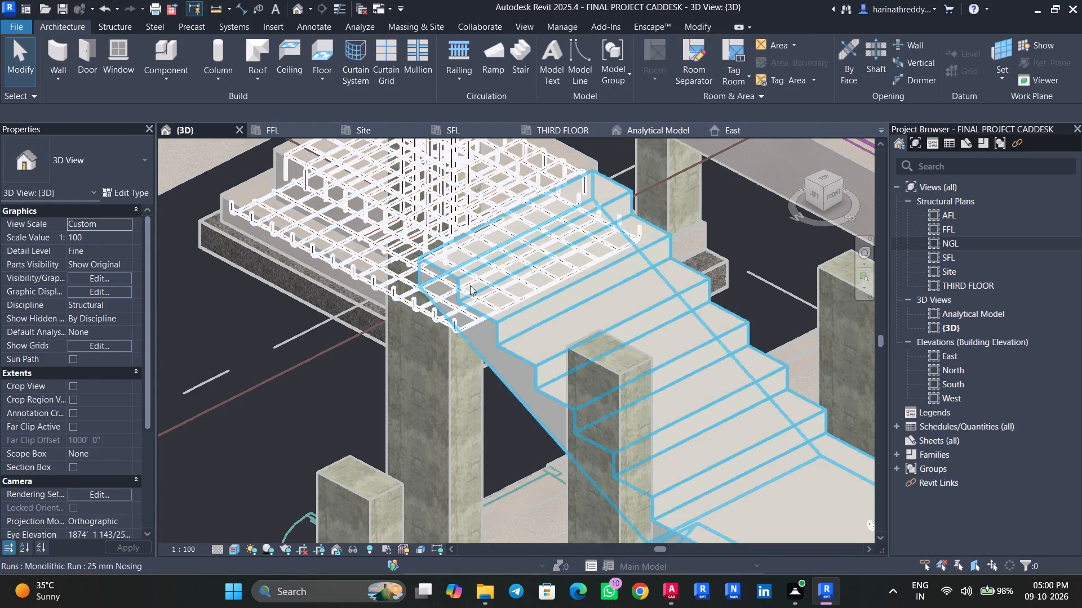
{"action": "middle_click_drag", "start_coordinate": [470, 285], "coordinate": [595, 282], "text": "shift"}
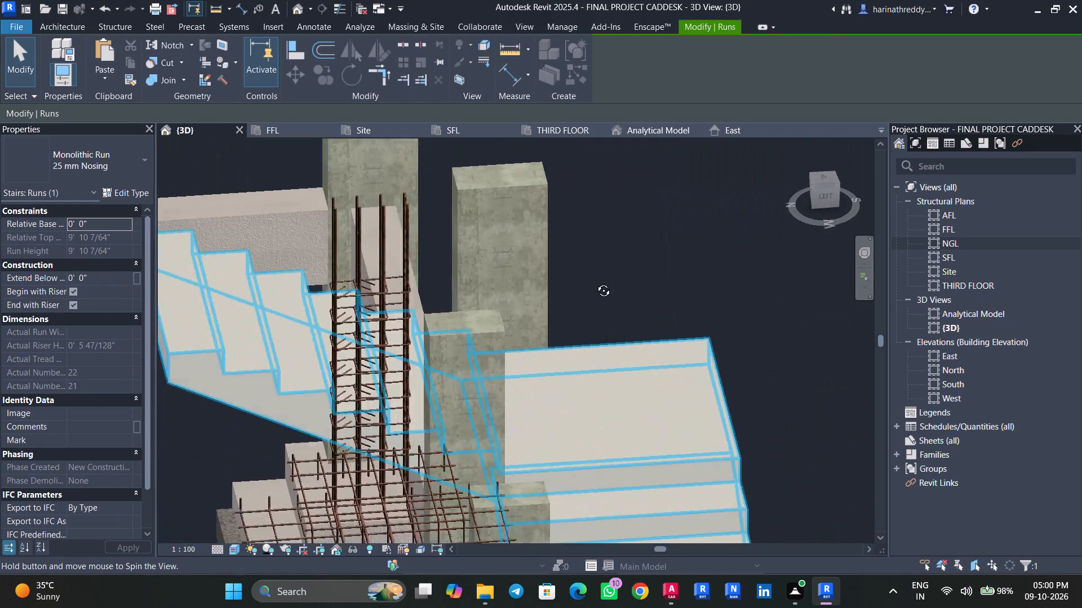
{"action": "middle_click_drag", "start_coordinate": [595, 282], "coordinate": [858, 329], "text": "shift"}
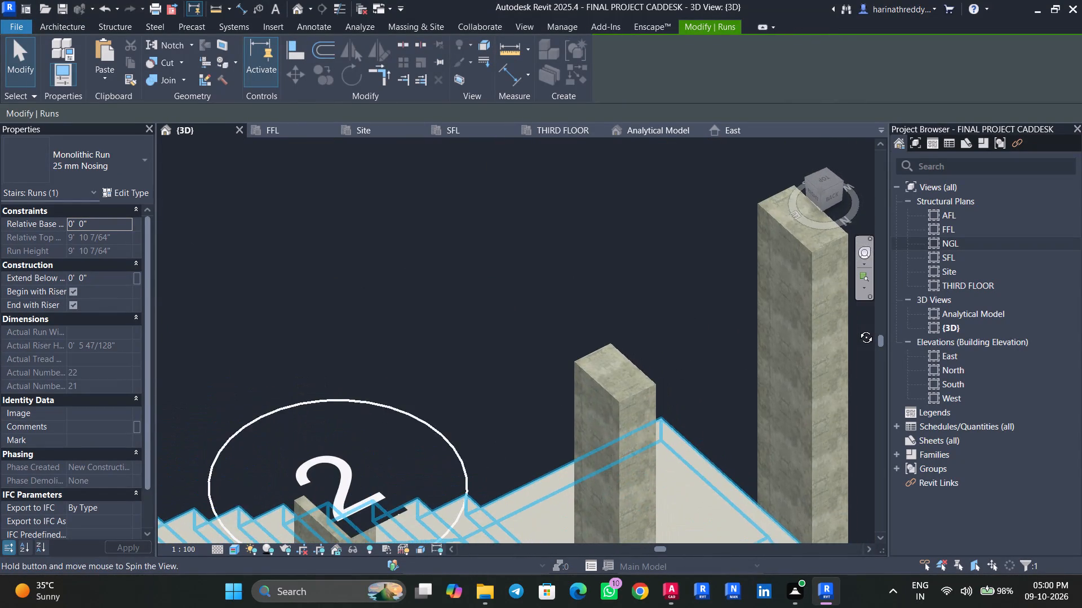
{"action": "middle_click_drag", "start_coordinate": [858, 329], "coordinate": [465, 304], "text": "shift"}
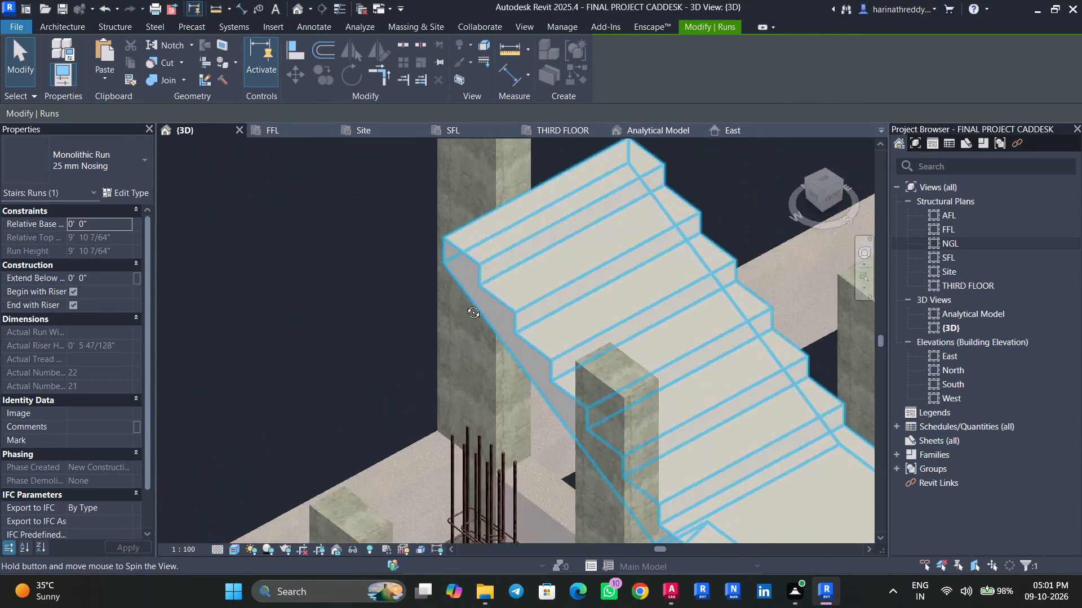
{"action": "middle_click_drag", "start_coordinate": [465, 304], "coordinate": [658, 217], "text": "shift"}
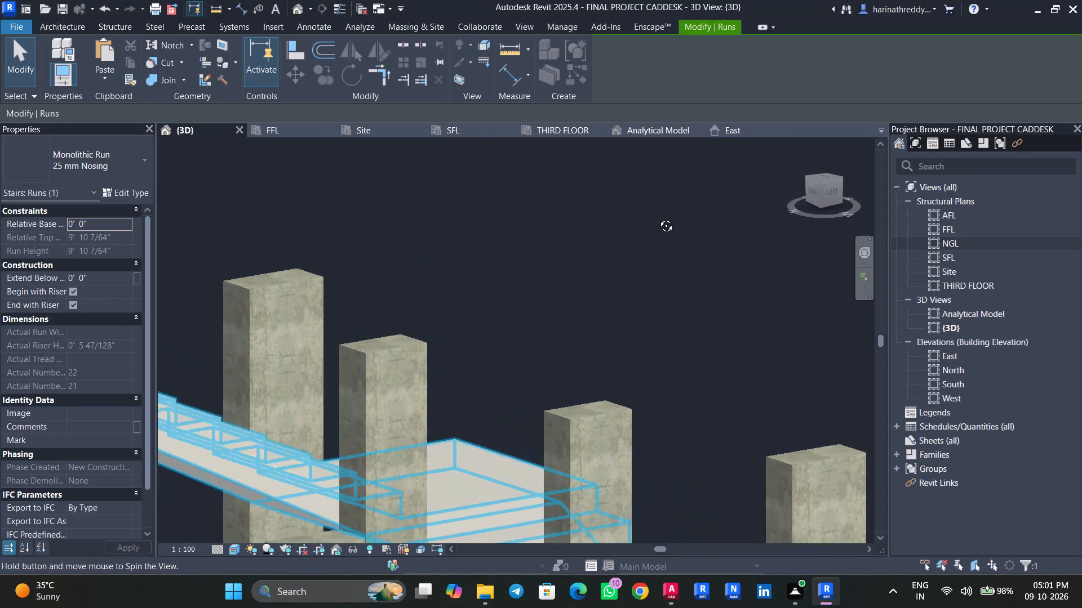
{"action": "middle_click_drag", "start_coordinate": [658, 217], "coordinate": [712, 237], "text": "shift"}
{"action": "scroll", "coordinate": [716, 298], "scroll_direction": "up", "scroll_amount": 1}
{"action": "middle_click_drag", "start_coordinate": [716, 298], "coordinate": [763, 63]}
{"action": "scroll", "coordinate": [719, 231], "scroll_direction": "down", "scroll_amount": 2}
{"action": "middle_click_drag", "start_coordinate": [753, 328], "coordinate": [824, 251], "text": "shift"}
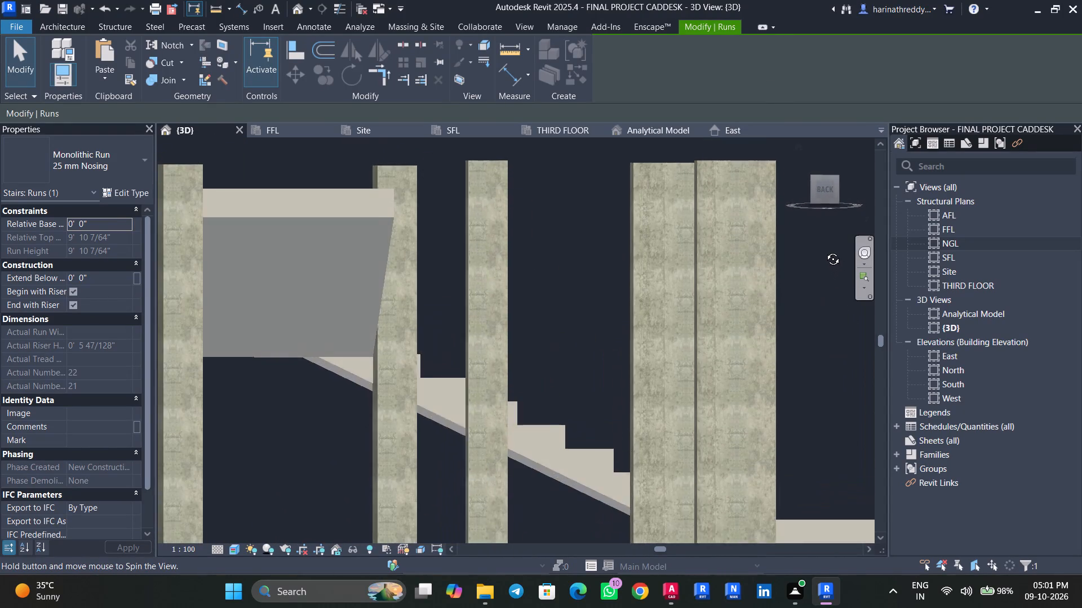
{"action": "middle_click_drag", "start_coordinate": [824, 251], "coordinate": [822, 255], "text": "shift"}
Examine the monolithic run's stepped profile and its connection to the landings, and clear the selection.
{"action": "left_click", "coordinate": [534, 412]}
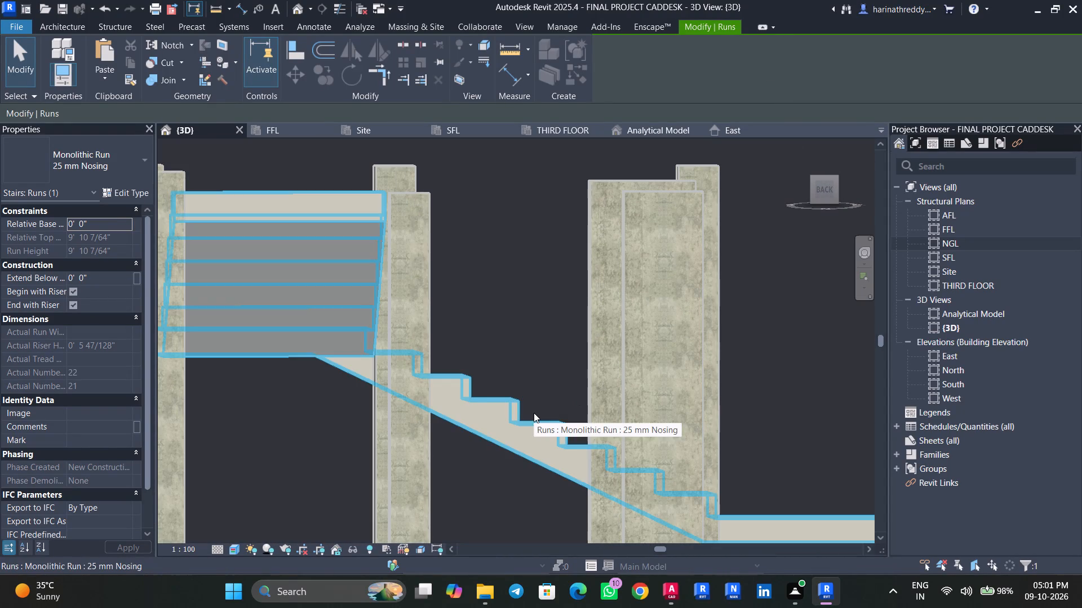
{"action": "scroll", "coordinate": [534, 413], "scroll_direction": "down", "scroll_amount": 2}
{"action": "middle_click_drag", "start_coordinate": [533, 413], "coordinate": [373, 513], "text": "shift"}
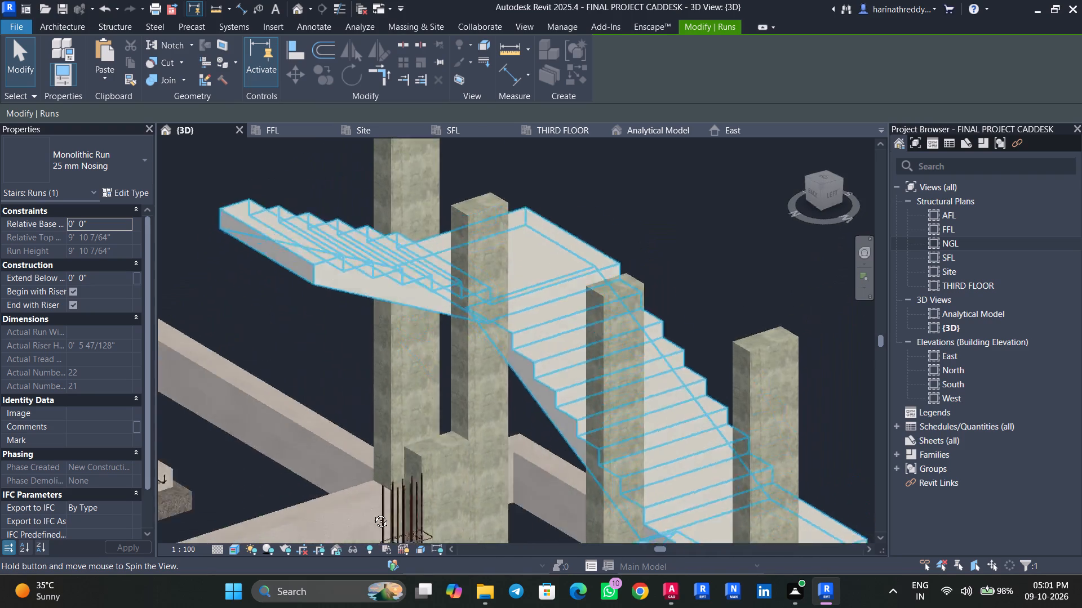
{"action": "middle_click_drag", "start_coordinate": [373, 513], "coordinate": [314, 462], "text": "shift"}
{"action": "scroll", "coordinate": [315, 370], "scroll_direction": "down", "scroll_amount": 5}
{"action": "middle_click_drag", "start_coordinate": [345, 368], "coordinate": [315, 470], "text": "shift"}
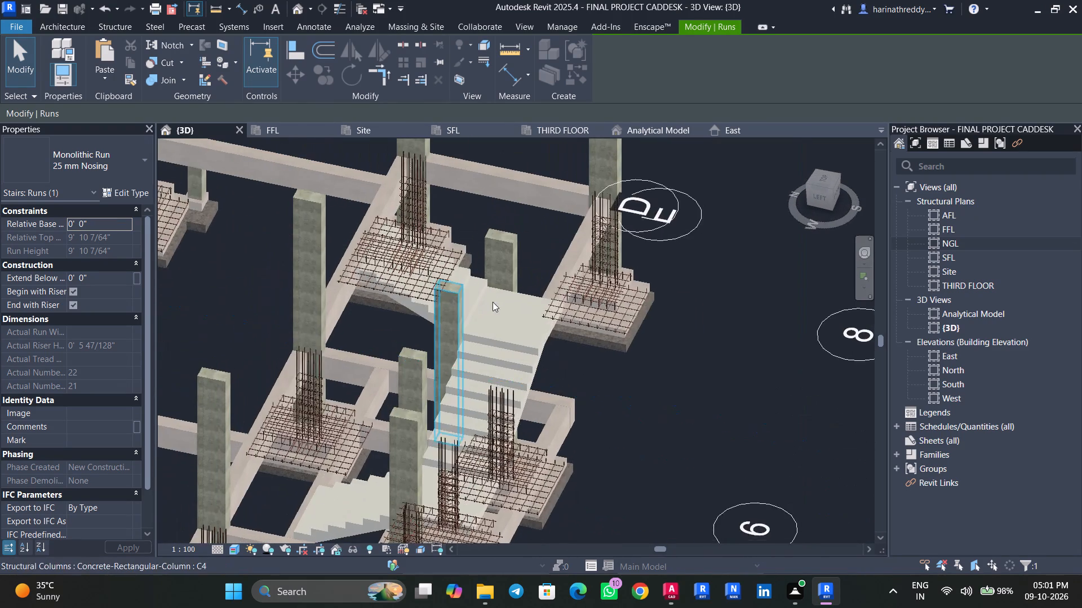
{"action": "left_click", "coordinate": [498, 323]}
{"action": "middle_click_drag", "start_coordinate": [717, 342], "coordinate": [613, 401], "text": "shift"}
{"action": "key", "text": "Escape"}
{"action": "key", "text": "Escape"}
{"action": "left_click", "coordinate": [518, 303]}
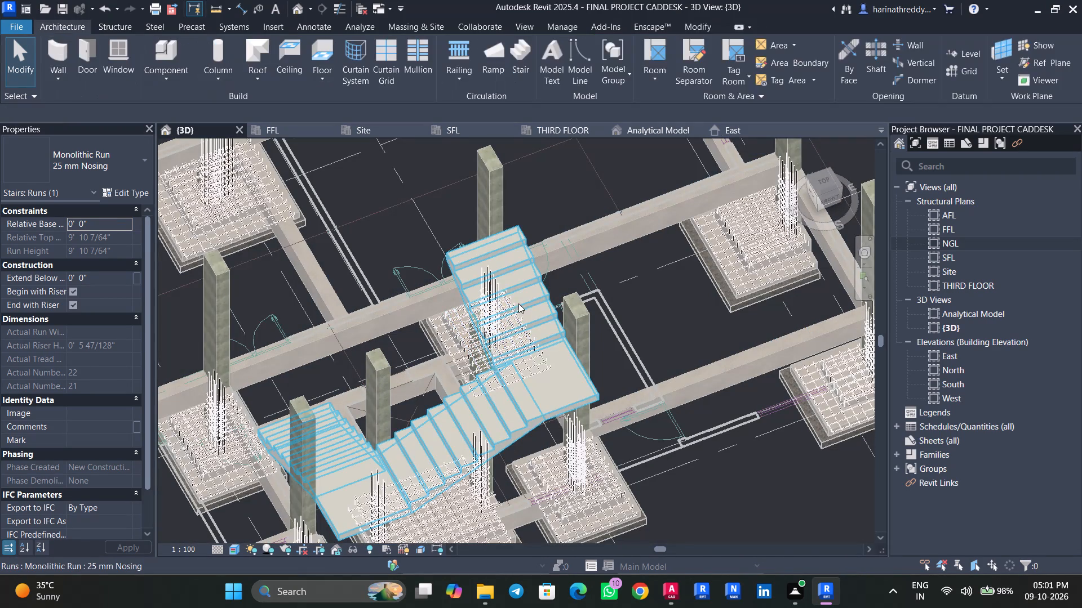
{"action": "key", "text": "Escape"}
{"action": "key", "text": "Escape"}
{"action": "key", "text": "Escape"}
{"action": "key", "text": "Escape"}
{"action": "key", "text": "Escape"}
{"action": "key", "text": "Escape"}
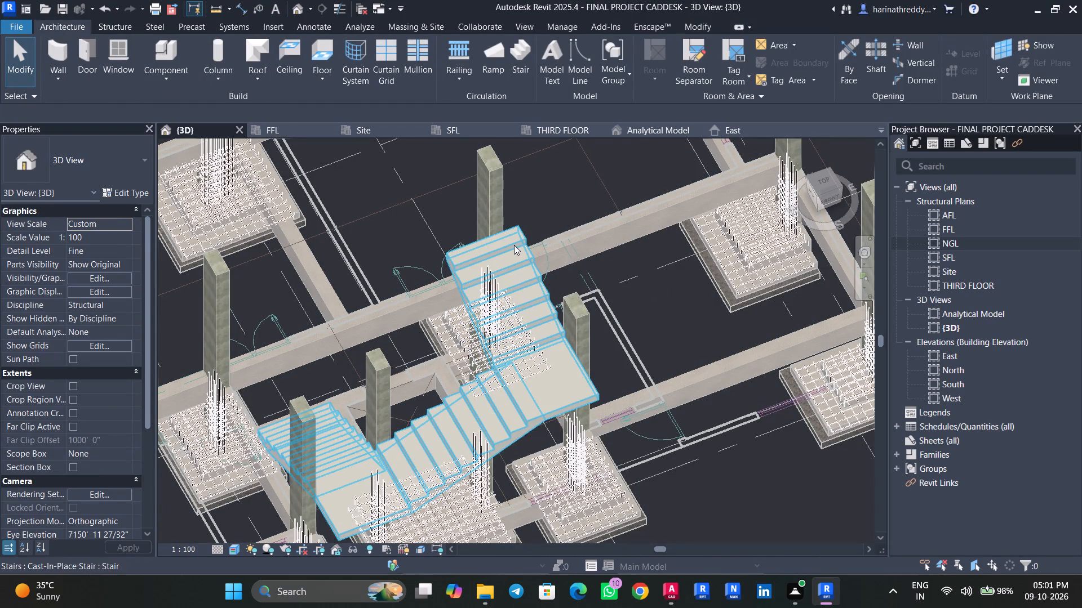
Select the whole staircase and examine its top steps and its position within the building frame.
{"action": "left_click", "coordinate": [514, 245]}
{"action": "scroll", "coordinate": [514, 245], "scroll_direction": "up", "scroll_amount": 4}
{"action": "scroll", "coordinate": [514, 245], "scroll_direction": "down", "scroll_amount": 1}
{"action": "scroll", "coordinate": [514, 245], "scroll_direction": "up", "scroll_amount": 4}
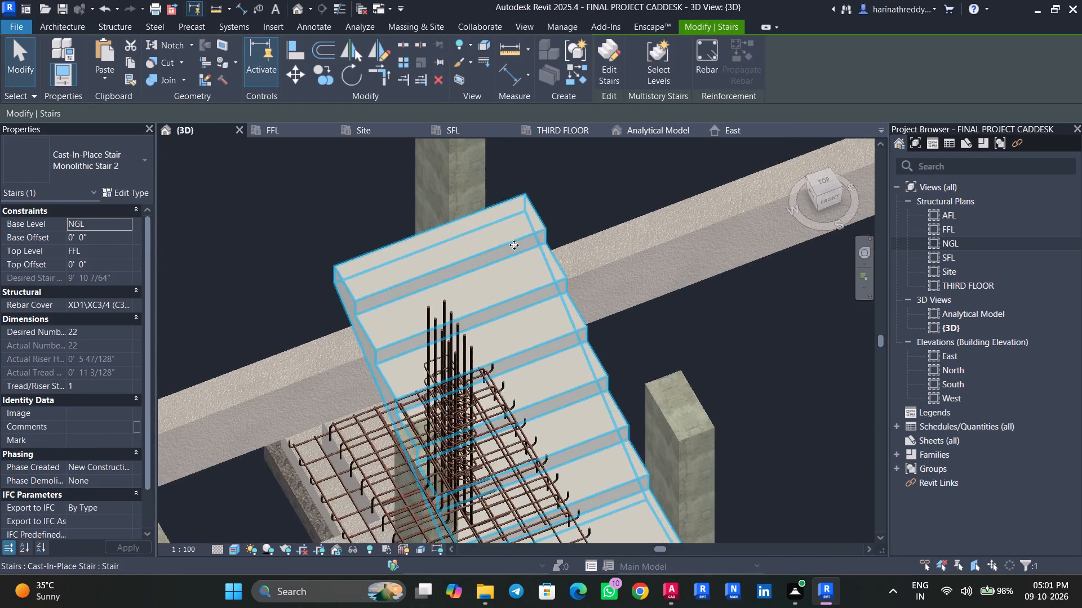
{"action": "scroll", "coordinate": [514, 245], "scroll_direction": "up", "scroll_amount": 1}
{"action": "middle_click_drag", "start_coordinate": [514, 245], "coordinate": [649, 301]}
{"action": "scroll", "coordinate": [650, 302], "scroll_direction": "down", "scroll_amount": 5}
{"action": "scroll", "coordinate": [650, 302], "scroll_direction": "up", "scroll_amount": 1}
{"action": "scroll", "coordinate": [650, 302], "scroll_direction": "down", "scroll_amount": 1}
{"action": "scroll", "coordinate": [650, 302], "scroll_direction": "up", "scroll_amount": 1}
{"action": "scroll", "coordinate": [650, 302], "scroll_direction": "down", "scroll_amount": 7}
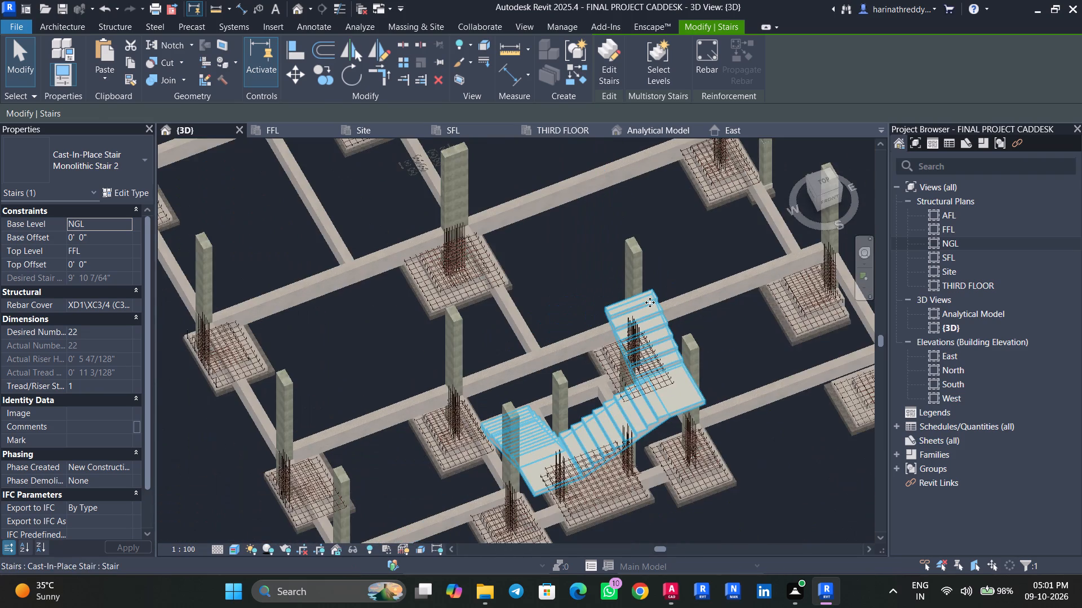
{"action": "middle_click_drag", "start_coordinate": [651, 302], "coordinate": [734, 263], "text": "shift"}
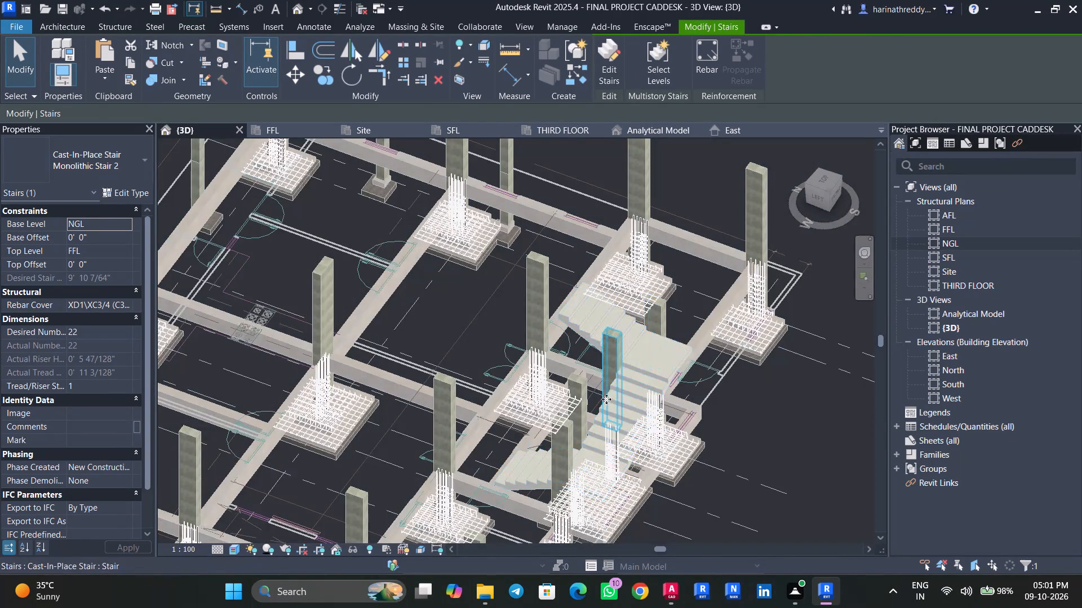
Select the whole staircase and examine its flights and landings against the surrounding columns and beams from several sides.
{"action": "scroll", "coordinate": [624, 409], "scroll_direction": "up", "scroll_amount": 6}
{"action": "key", "text": "Escape"}
{"action": "key", "text": "Escape"}
{"action": "left_click", "coordinate": [627, 399]}
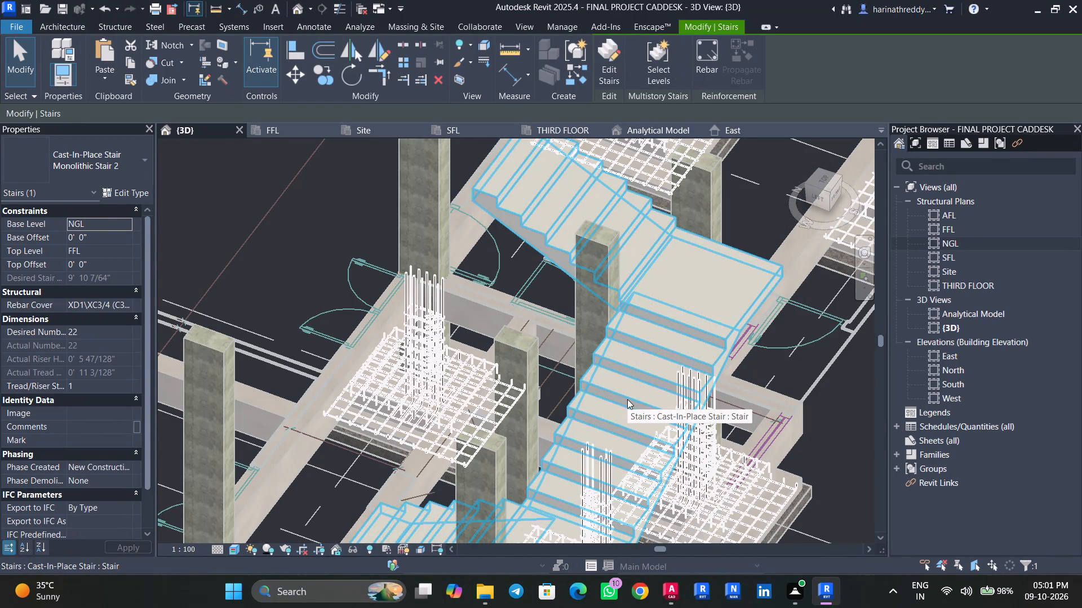
{"action": "scroll", "coordinate": [627, 399], "scroll_direction": "down", "scroll_amount": 3}
{"action": "middle_click_drag", "start_coordinate": [627, 399], "coordinate": [618, 334], "text": "shift"}
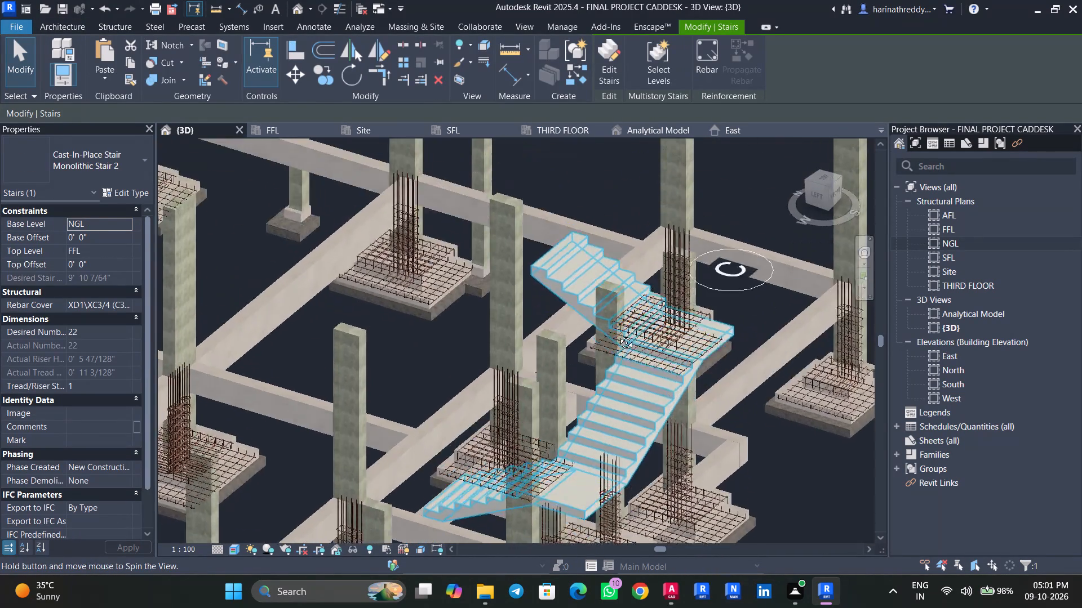
{"action": "middle_click_drag", "start_coordinate": [618, 334], "coordinate": [376, 431], "text": "shift"}
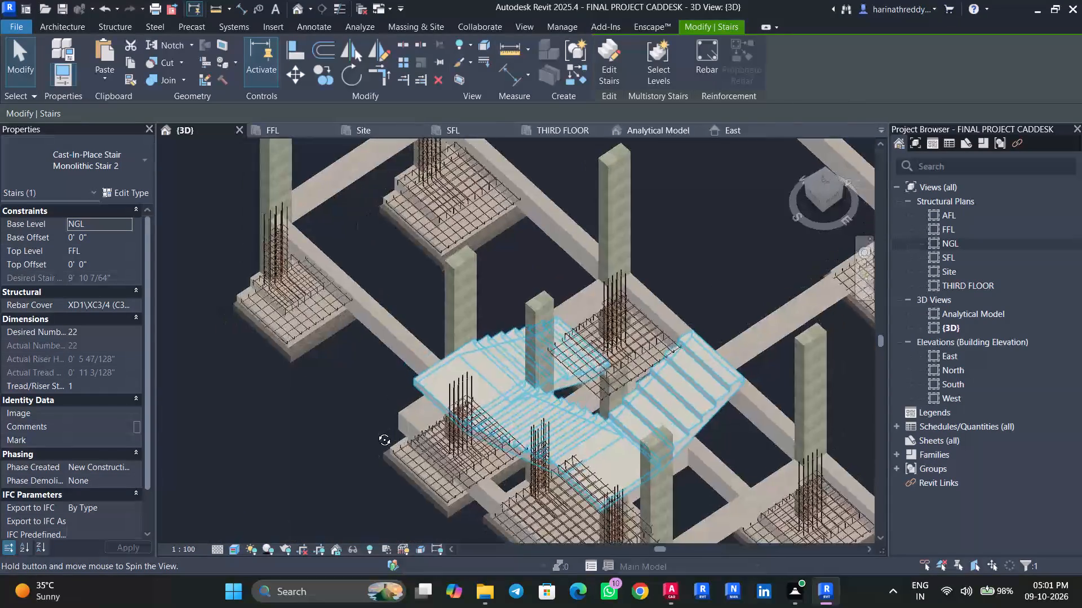
{"action": "middle_click_drag", "start_coordinate": [376, 431], "coordinate": [822, 425], "text": "shift"}
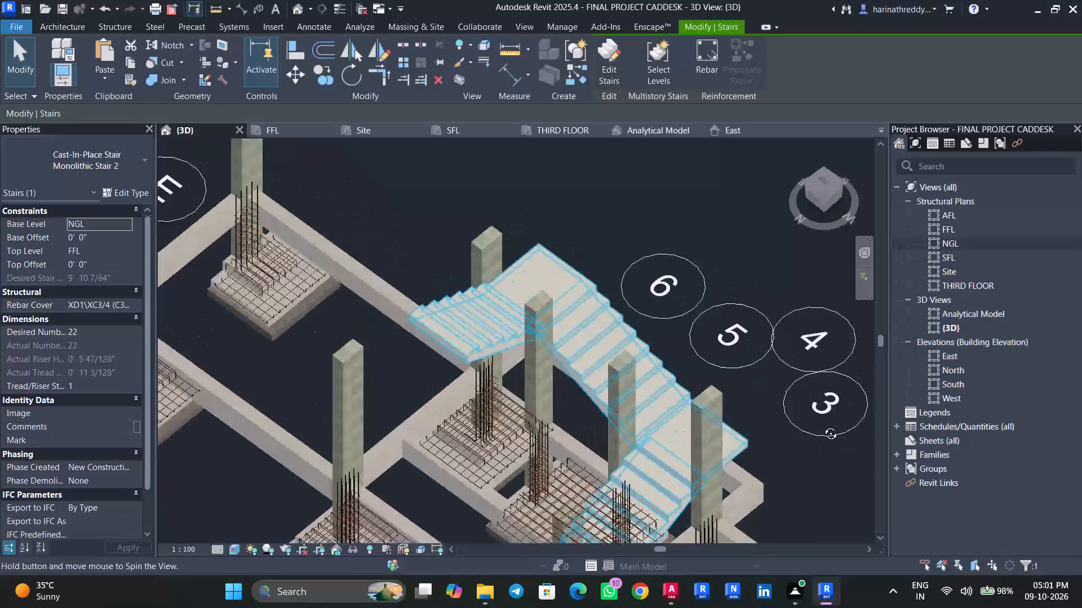
{"action": "middle_click_drag", "start_coordinate": [822, 425], "coordinate": [876, 425], "text": "shift"}
{"action": "scroll", "coordinate": [738, 428], "scroll_direction": "up", "scroll_amount": 6}
{"action": "middle_click_drag", "start_coordinate": [753, 433], "coordinate": [817, 399], "text": "shift"}
{"action": "key", "text": "Escape"}
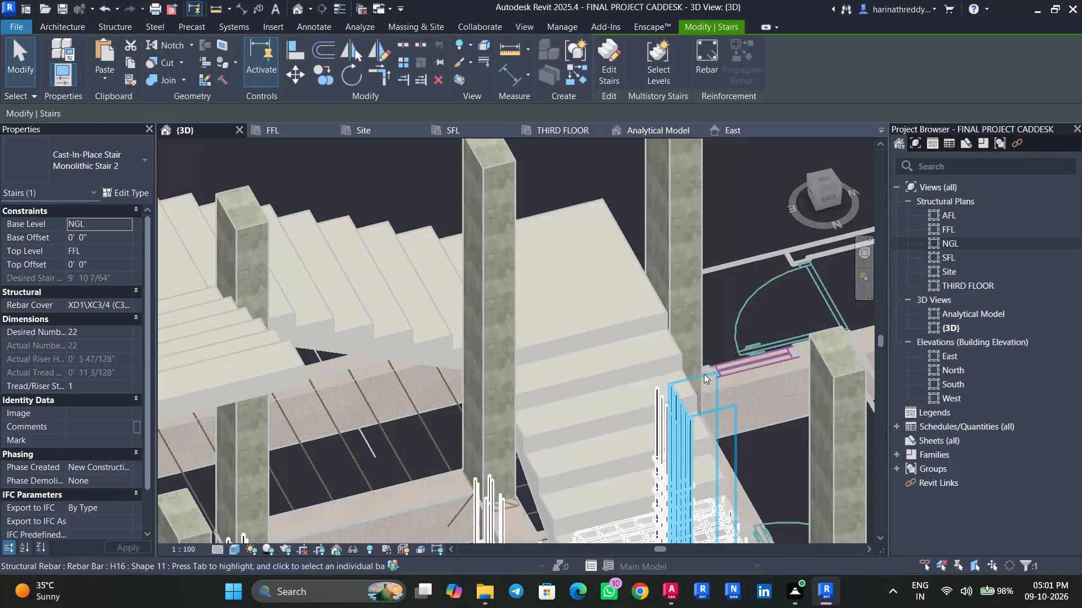
Select the C2 column beside the stair landing and examine the footing and column reinforcement near it up close.
{"action": "left_click", "coordinate": [697, 354]}
{"action": "middle_click_drag", "start_coordinate": [734, 387], "coordinate": [518, 393], "text": "shift"}
{"action": "scroll", "coordinate": [518, 393], "scroll_direction": "up", "scroll_amount": 1, "text": "shift"}
{"action": "key", "text": "Escape"}
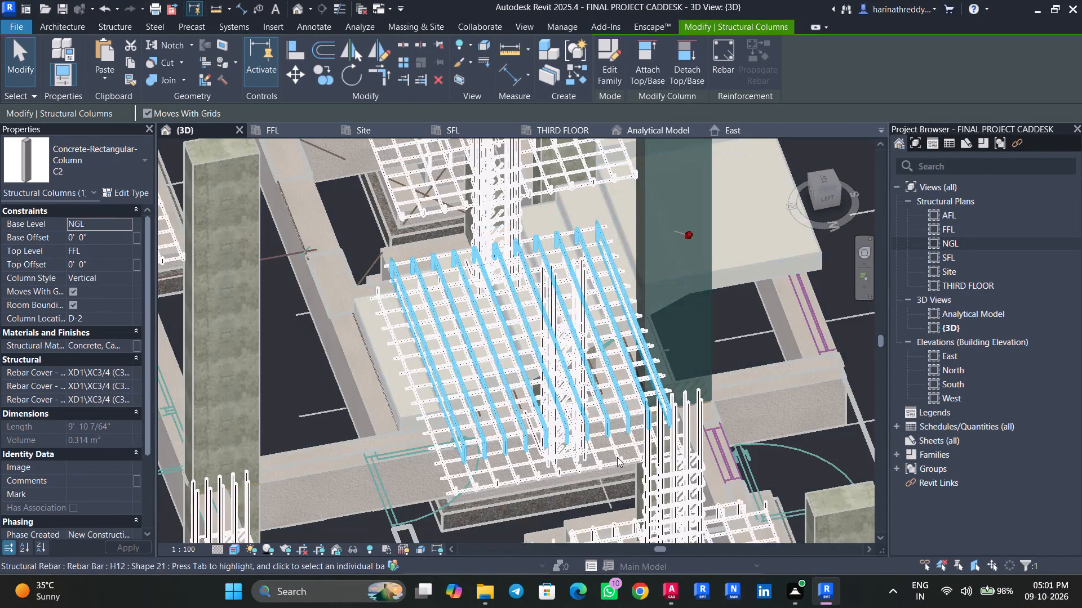
{"action": "scroll", "coordinate": [617, 457], "scroll_direction": "up", "scroll_amount": 3}
{"action": "middle_click_drag", "start_coordinate": [646, 465], "coordinate": [678, 388]}
{"action": "middle_click_drag", "start_coordinate": [693, 424], "coordinate": [762, 163]}
{"action": "scroll", "coordinate": [694, 421], "scroll_direction": "up", "scroll_amount": 1}
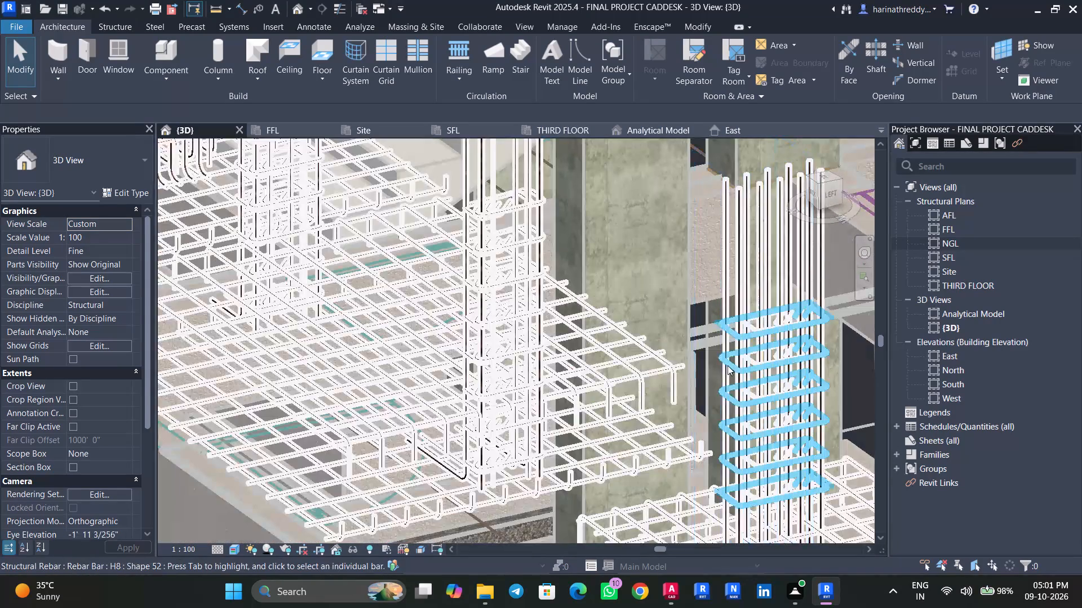
{"action": "scroll", "coordinate": [728, 365], "scroll_direction": "down", "scroll_amount": 3}
{"action": "scroll", "coordinate": [728, 365], "scroll_direction": "up", "scroll_amount": 1}
{"action": "scroll", "coordinate": [725, 360], "scroll_direction": "down", "scroll_amount": 5}
Examine how the staircase's flights and landings sit over the neighbouring footing reinforcement and columns, and clear the selection.
{"action": "middle_click_drag", "start_coordinate": [789, 250], "coordinate": [902, 379], "text": "shift"}
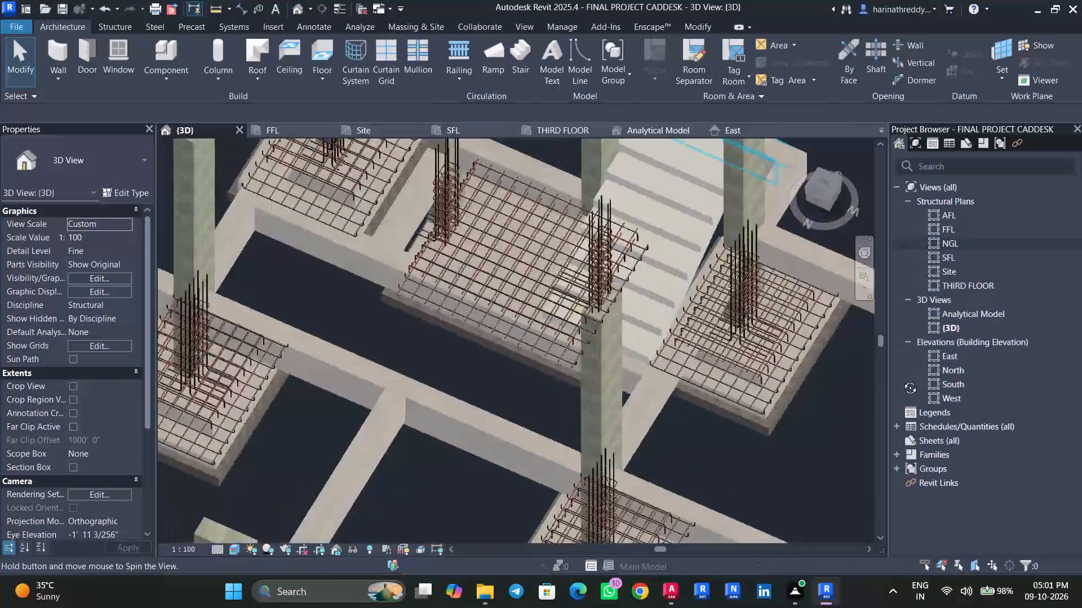
{"action": "middle_click_drag", "start_coordinate": [902, 379], "coordinate": [973, 358], "text": "shift"}
{"action": "scroll", "coordinate": [677, 363], "scroll_direction": "up", "scroll_amount": 4}
{"action": "left_click", "coordinate": [694, 337]}
{"action": "scroll", "coordinate": [689, 336], "scroll_direction": "up", "scroll_amount": 1}
{"action": "scroll", "coordinate": [689, 336], "scroll_direction": "down", "scroll_amount": 2}
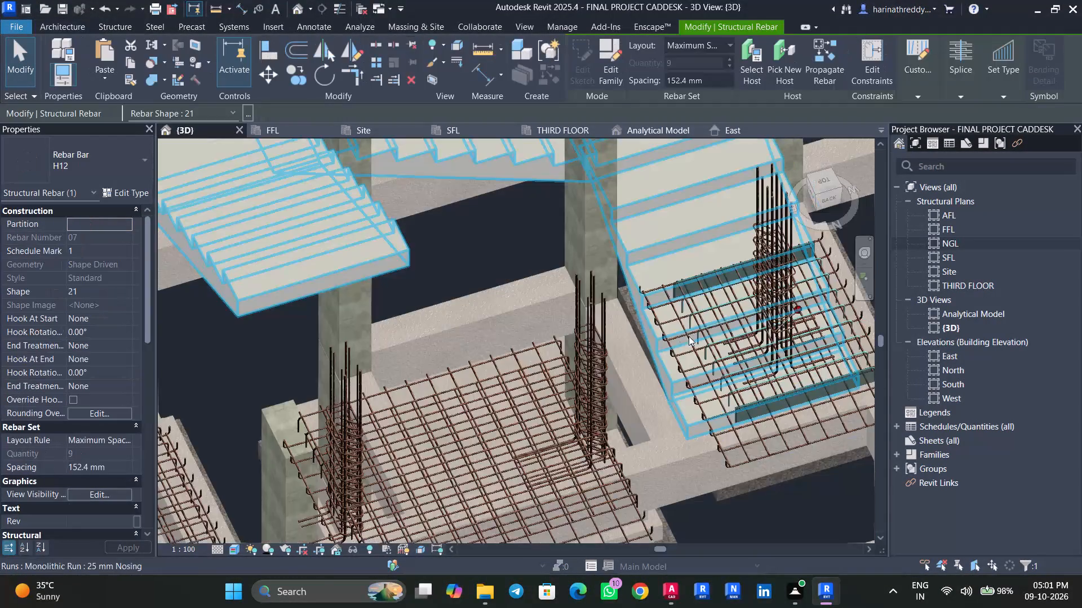
{"action": "key", "text": "Escape"}
{"action": "key", "text": "Escape"}
{"action": "middle_click_drag", "start_coordinate": [684, 438], "coordinate": [749, 372], "text": "shift"}
{"action": "left_click", "coordinate": [531, 271]}
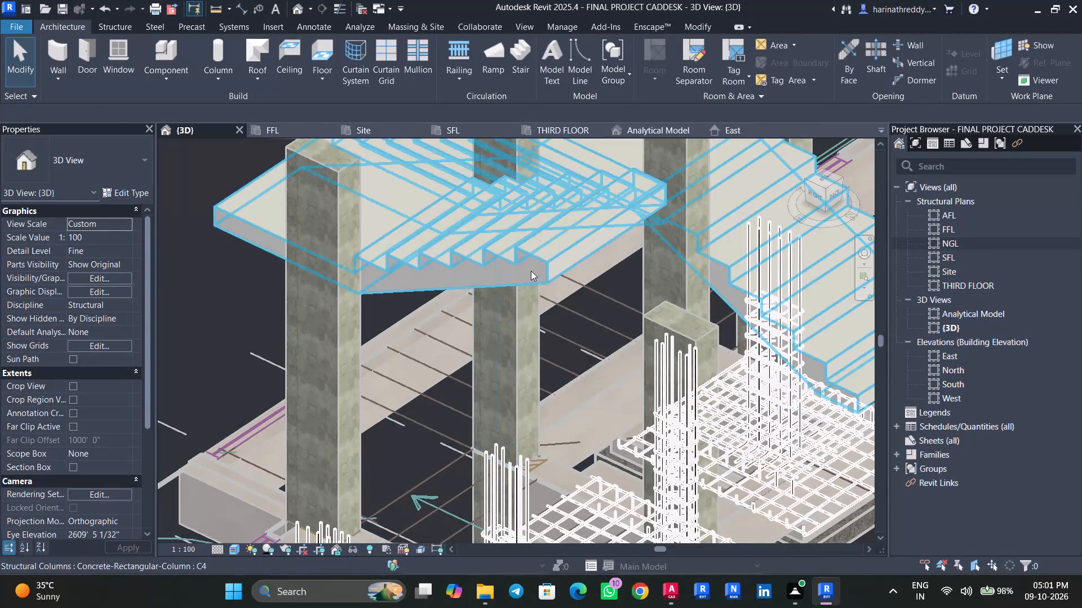
{"action": "scroll", "coordinate": [531, 272], "scroll_direction": "down", "scroll_amount": 3}
{"action": "middle_click_drag", "start_coordinate": [538, 293], "coordinate": [717, 267], "text": "shift"}
{"action": "key", "text": "Escape"}
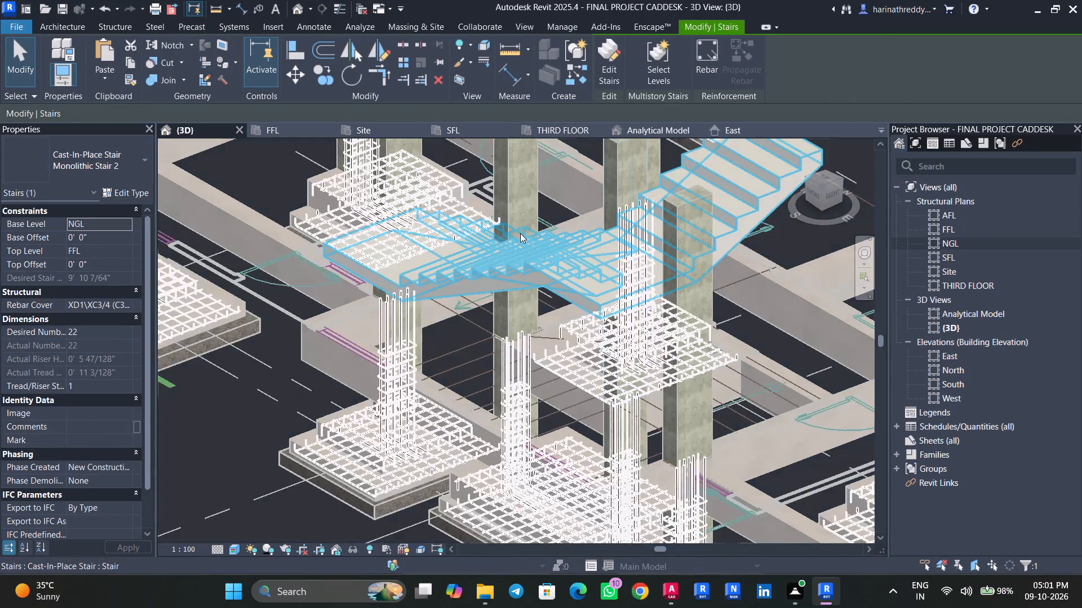
Select the staircase, examine its stepped profile and landings from the front, and clear the selection.
{"action": "scroll", "coordinate": [522, 242], "scroll_direction": "up", "scroll_amount": 4}
{"action": "middle_click_drag", "start_coordinate": [530, 271], "coordinate": [659, 233], "text": "shift"}
{"action": "left_click", "coordinate": [644, 251]}
{"action": "scroll", "coordinate": [641, 266], "scroll_direction": "up", "scroll_amount": 1}
{"action": "scroll", "coordinate": [641, 266], "scroll_direction": "down", "scroll_amount": 4}
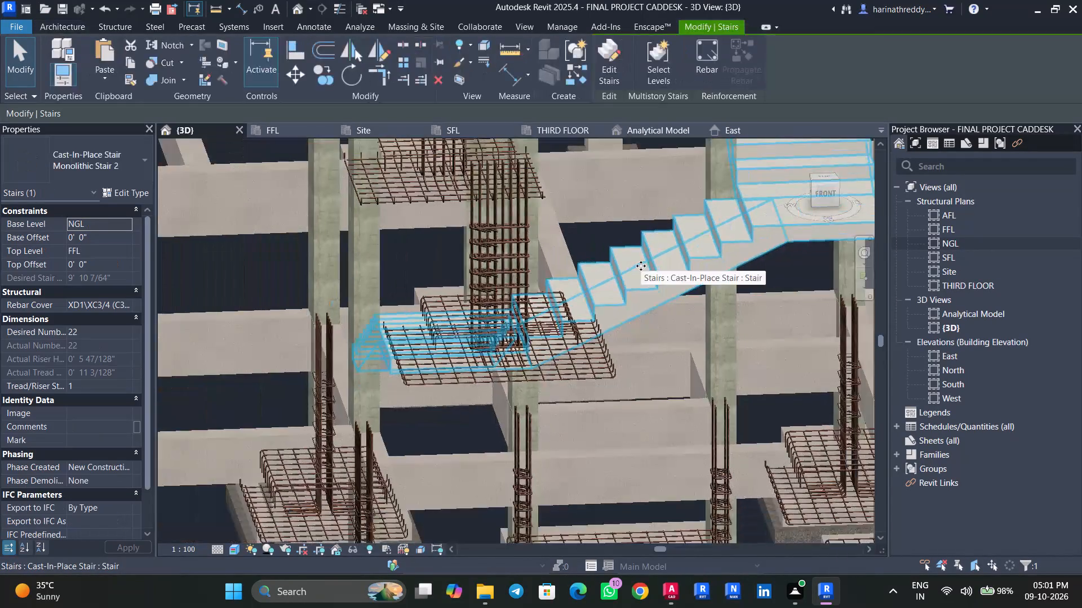
{"action": "middle_click_drag", "start_coordinate": [640, 305], "coordinate": [653, 363], "text": "shift"}
{"action": "key", "text": "Escape"}
{"action": "key", "text": "Escape"}
{"action": "key", "text": "Escape"}
{"action": "key", "text": "Escape"}
{"action": "key", "text": "Escape"}
{"action": "key", "text": "Escape"}
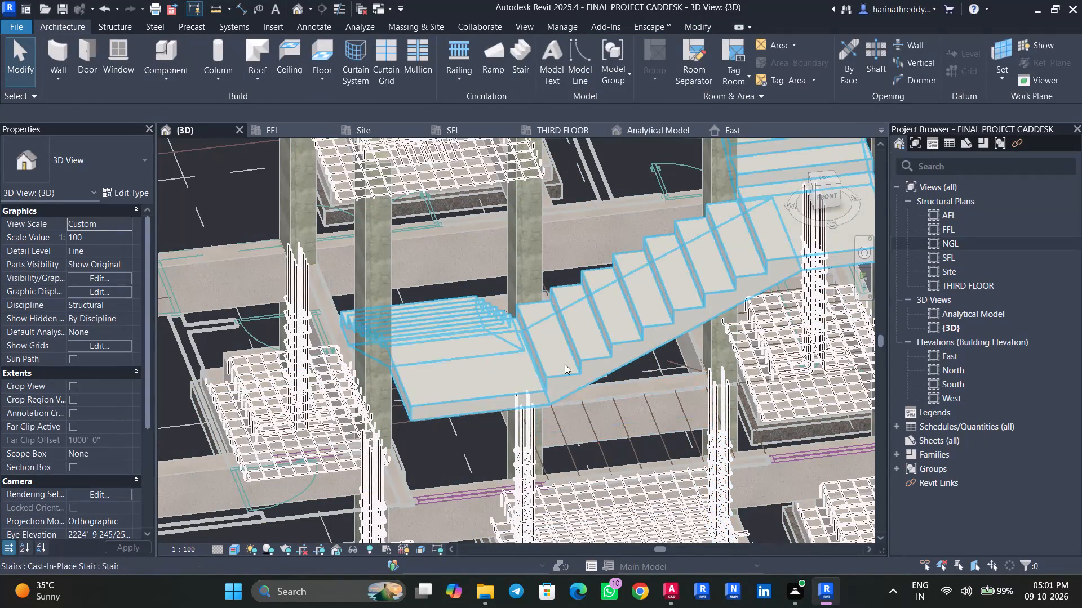
Switch to the ST-10 floor plan in AutoCAD and examine the staircase's UP flight beside the lift.
{"action": "left_click", "coordinate": [810, 596]}
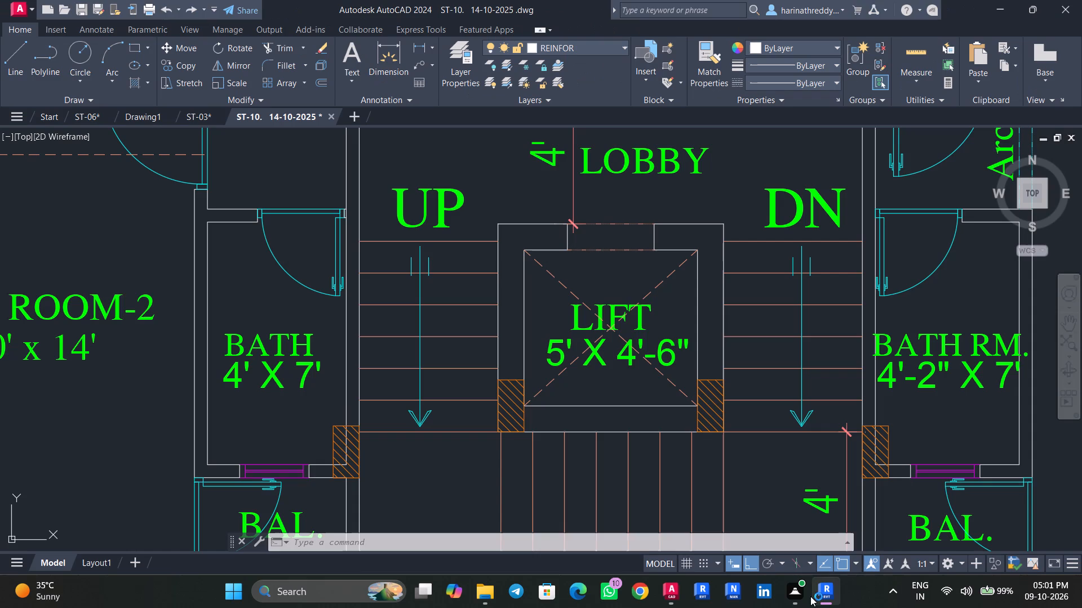
{"action": "scroll", "coordinate": [557, 370], "scroll_direction": "down", "scroll_amount": 4}
{"action": "key", "text": "Escape"}
{"action": "key", "text": "Escape"}
{"action": "key", "text": "Escape"}
{"action": "key", "text": "Escape"}
{"action": "key", "text": "Escape"}
{"action": "scroll", "coordinate": [551, 368], "scroll_direction": "up", "scroll_amount": 5}
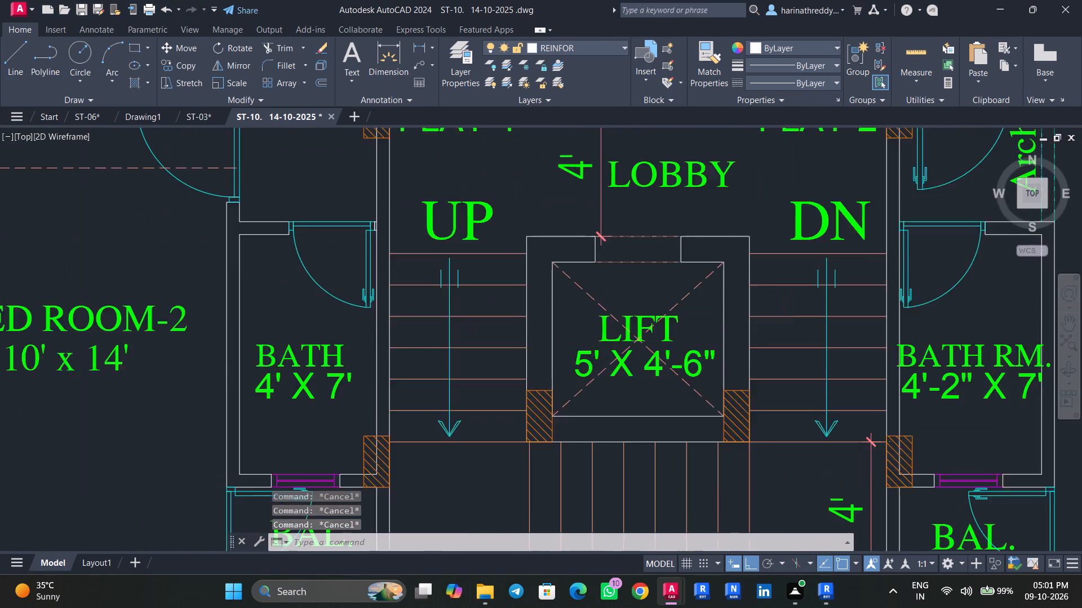
{"action": "scroll", "coordinate": [544, 369], "scroll_direction": "up", "scroll_amount": 2}
{"action": "scroll", "coordinate": [420, 347], "scroll_direction": "down", "scroll_amount": 6}
{"action": "scroll", "coordinate": [420, 347], "scroll_direction": "up", "scroll_amount": 1}
{"action": "middle_click_drag", "start_coordinate": [420, 347], "coordinate": [467, 318]}
{"action": "scroll", "coordinate": [465, 292], "scroll_direction": "up", "scroll_amount": 3}
{"action": "middle_click_drag", "start_coordinate": [459, 285], "coordinate": [493, 312]}
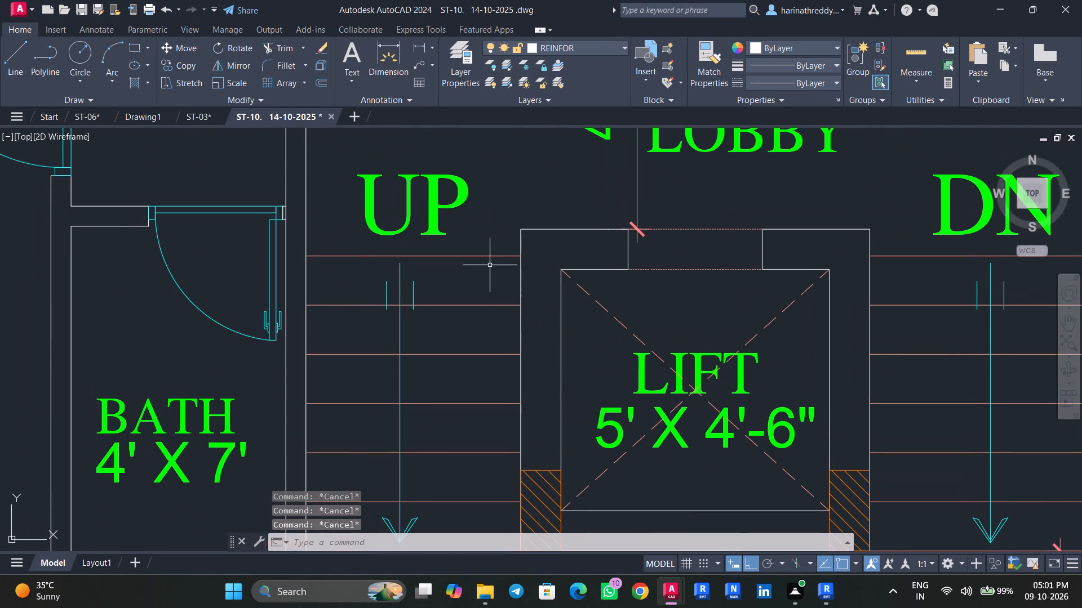
Examine the tread lines of the UP flight and of the middle flight behind the lift, and clear the selection.
{"action": "left_click_drag", "start_coordinate": [494, 217], "coordinate": [449, 425]}
{"action": "key", "text": "Escape"}
{"action": "key", "text": "Escape"}
{"action": "key", "text": "Escape"}
{"action": "middle_click_drag", "start_coordinate": [457, 366], "coordinate": [482, 197]}
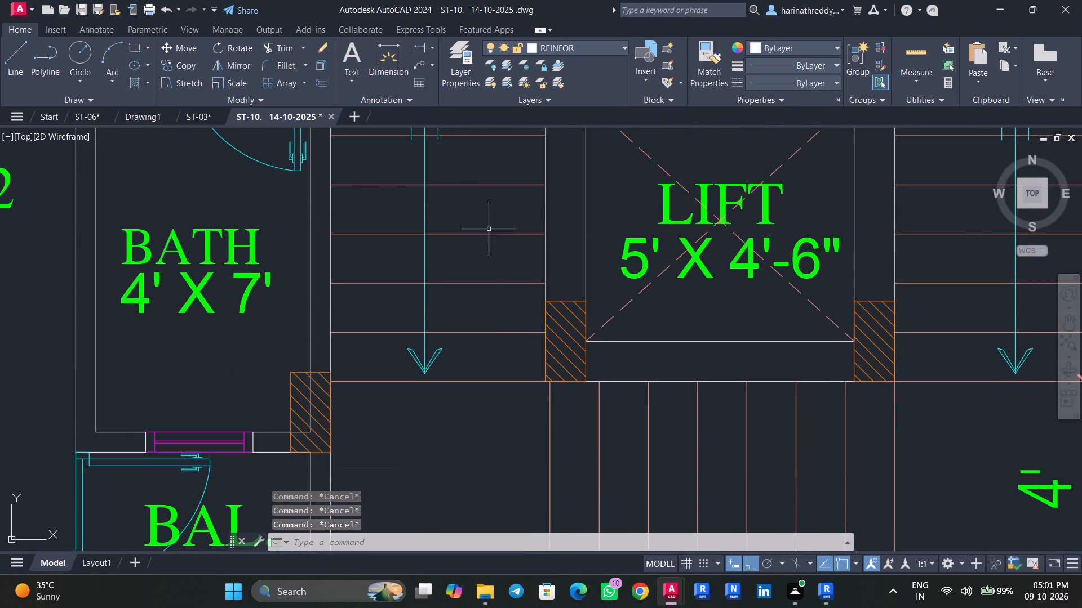
{"action": "middle_click_drag", "start_coordinate": [476, 409], "coordinate": [450, 311]}
{"action": "left_click_drag", "start_coordinate": [453, 354], "coordinate": [747, 363]}
{"action": "key", "text": "Escape"}
{"action": "left_click_drag", "start_coordinate": [889, 366], "coordinate": [576, 393]}
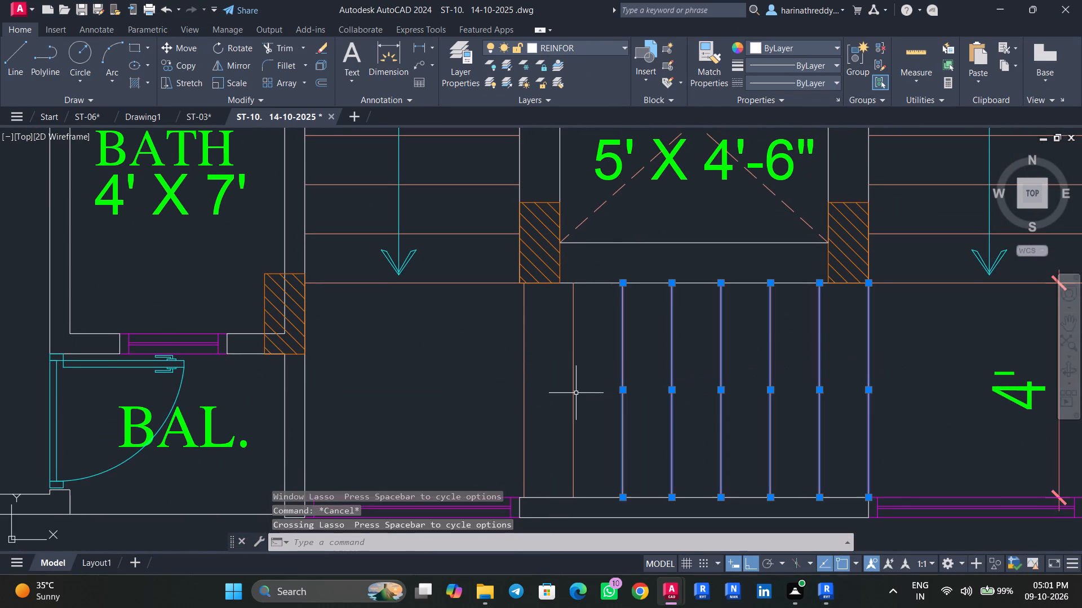
{"action": "key", "text": "Escape"}
{"action": "key", "text": "Escape"}
Examine the floor plan around the DN flight, the adjoining bathroom and Bed Room-2.
{"action": "middle_click_drag", "start_coordinate": [558, 400], "coordinate": [329, 462]}
{"action": "scroll", "coordinate": [336, 463], "scroll_direction": "down", "scroll_amount": 3}
{"action": "scroll", "coordinate": [512, 407], "scroll_direction": "up", "scroll_amount": 4}
{"action": "middle_click_drag", "start_coordinate": [476, 417], "coordinate": [495, 438]}
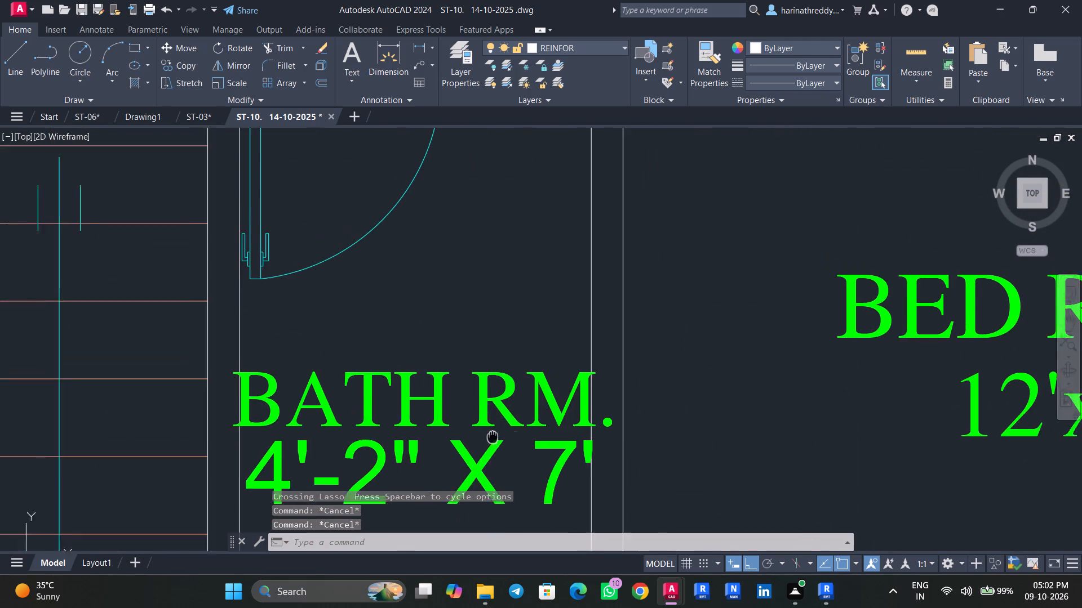
{"action": "middle_click_drag", "start_coordinate": [495, 438], "coordinate": [514, 436]}
{"action": "scroll", "coordinate": [518, 419], "scroll_direction": "down", "scroll_amount": 4}
{"action": "left_click_drag", "start_coordinate": [517, 372], "coordinate": [506, 436]}
{"action": "left_click", "coordinate": [506, 436]}
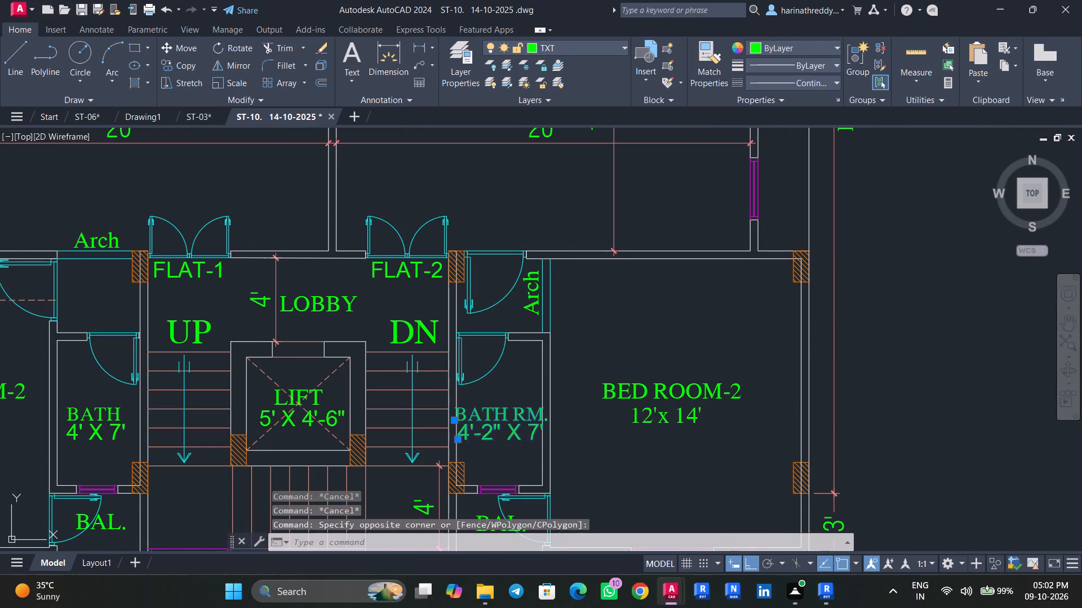
{"action": "key", "text": "Escape"}
{"action": "key", "text": "Escape"}
{"action": "key", "text": "Escape"}
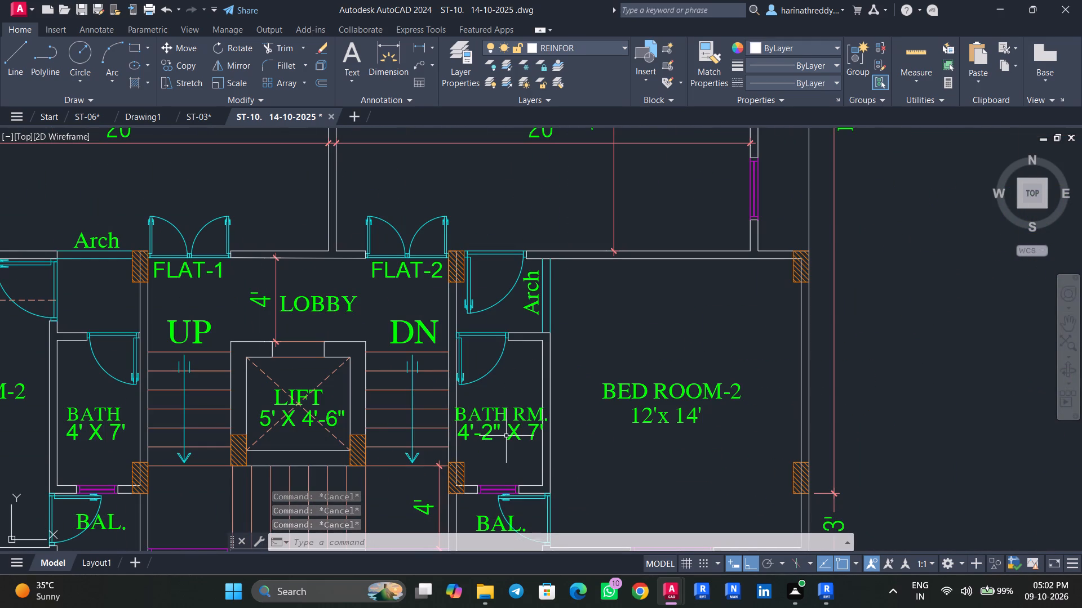
{"action": "key", "text": "Escape"}
{"action": "key", "text": "Escape"}
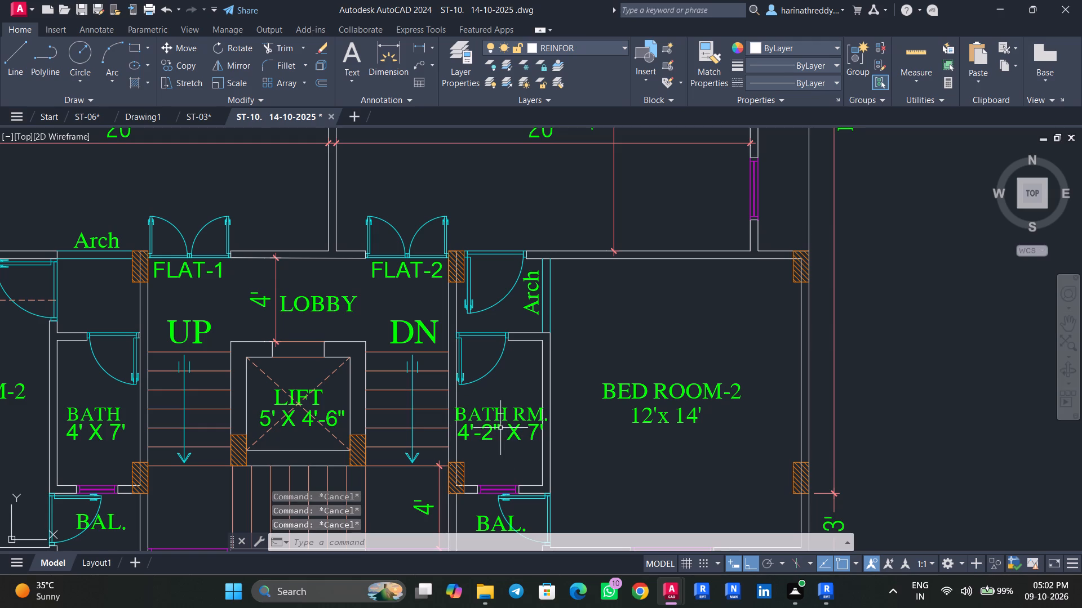
{"action": "left_click", "coordinate": [500, 426]}
{"action": "key", "text": "Escape"}
{"action": "scroll", "coordinate": [505, 436], "scroll_direction": "up", "scroll_amount": 3}
{"action": "scroll", "coordinate": [509, 465], "scroll_direction": "down", "scroll_amount": 3}
{"action": "middle_click_drag", "start_coordinate": [509, 457], "coordinate": [511, 415]}
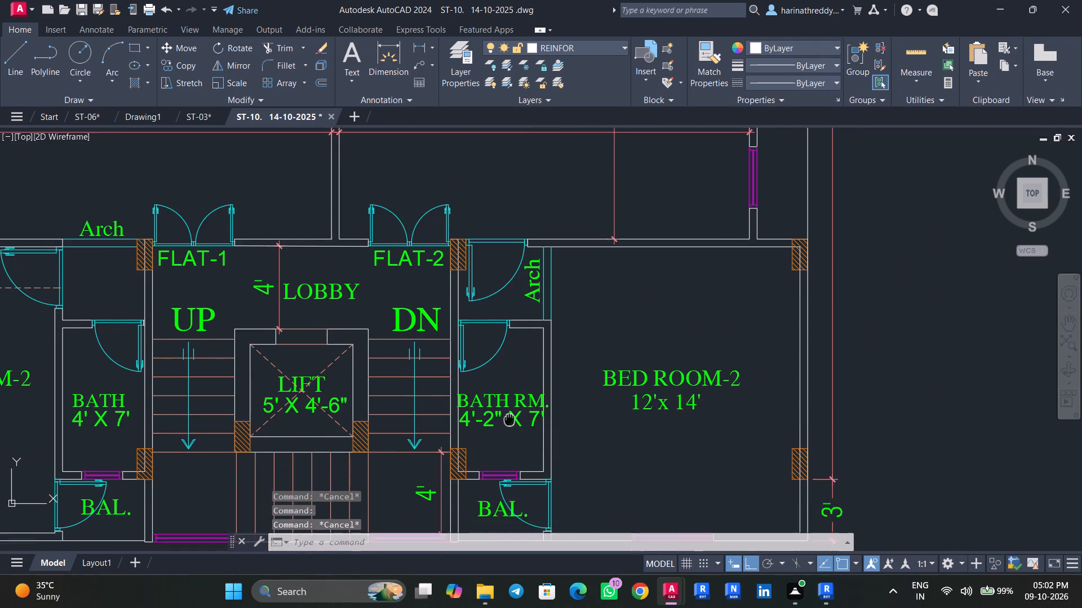
{"action": "middle_click_drag", "start_coordinate": [511, 415], "coordinate": [513, 406]}
{"action": "scroll", "coordinate": [510, 430], "scroll_direction": "up", "scroll_amount": 2}
{"action": "left_click_drag", "start_coordinate": [513, 443], "coordinate": [531, 278]}
{"action": "key", "text": "Escape"}
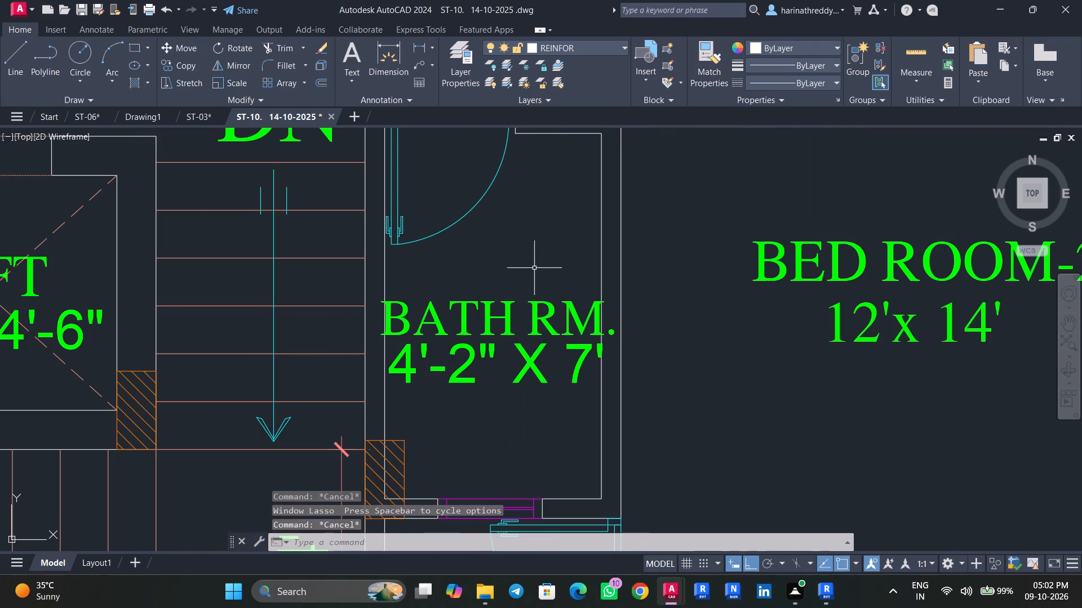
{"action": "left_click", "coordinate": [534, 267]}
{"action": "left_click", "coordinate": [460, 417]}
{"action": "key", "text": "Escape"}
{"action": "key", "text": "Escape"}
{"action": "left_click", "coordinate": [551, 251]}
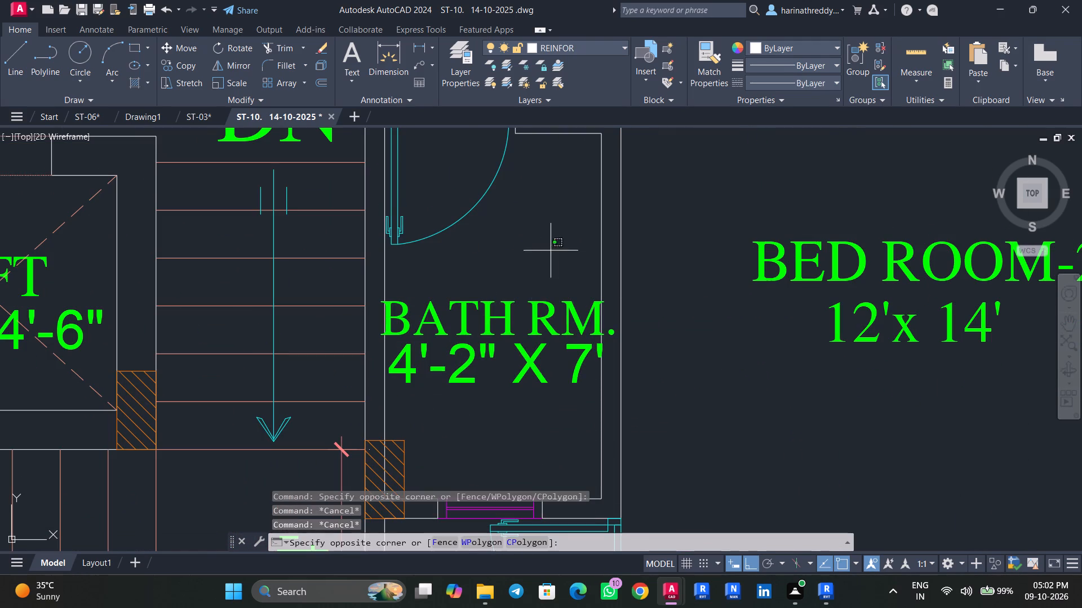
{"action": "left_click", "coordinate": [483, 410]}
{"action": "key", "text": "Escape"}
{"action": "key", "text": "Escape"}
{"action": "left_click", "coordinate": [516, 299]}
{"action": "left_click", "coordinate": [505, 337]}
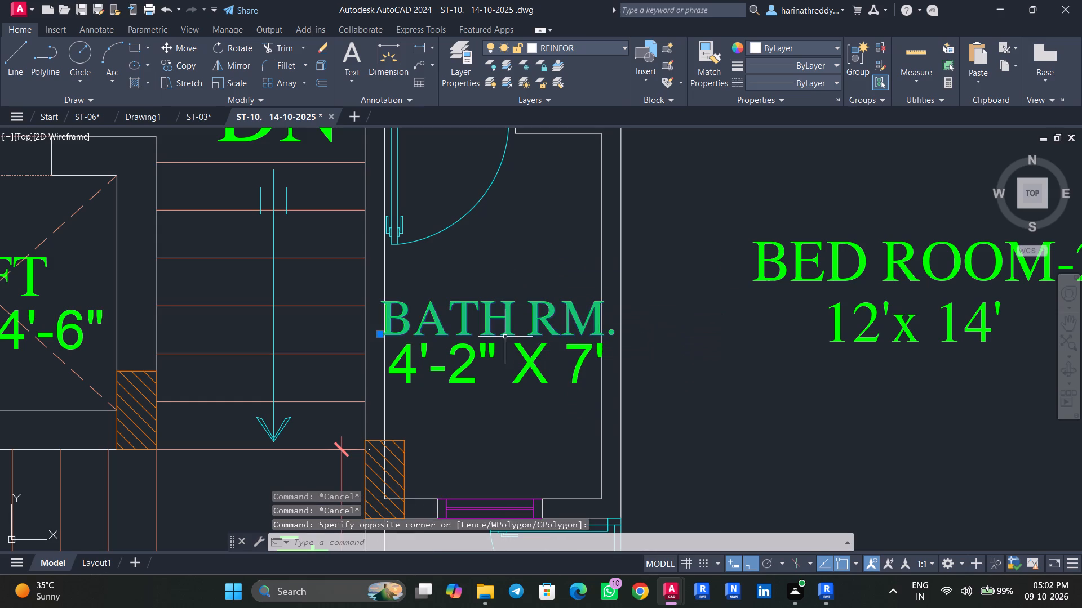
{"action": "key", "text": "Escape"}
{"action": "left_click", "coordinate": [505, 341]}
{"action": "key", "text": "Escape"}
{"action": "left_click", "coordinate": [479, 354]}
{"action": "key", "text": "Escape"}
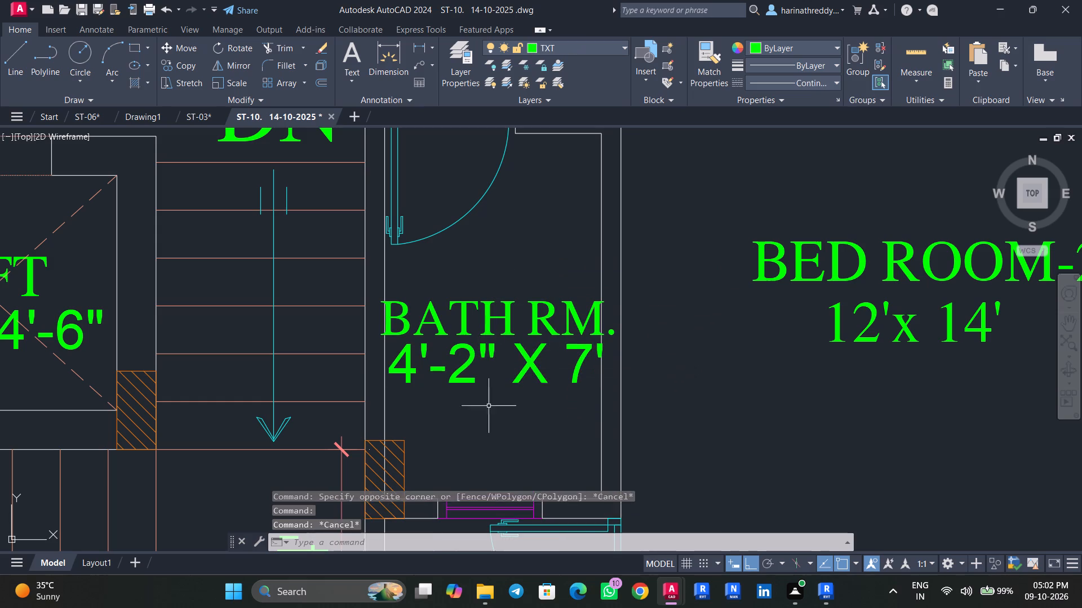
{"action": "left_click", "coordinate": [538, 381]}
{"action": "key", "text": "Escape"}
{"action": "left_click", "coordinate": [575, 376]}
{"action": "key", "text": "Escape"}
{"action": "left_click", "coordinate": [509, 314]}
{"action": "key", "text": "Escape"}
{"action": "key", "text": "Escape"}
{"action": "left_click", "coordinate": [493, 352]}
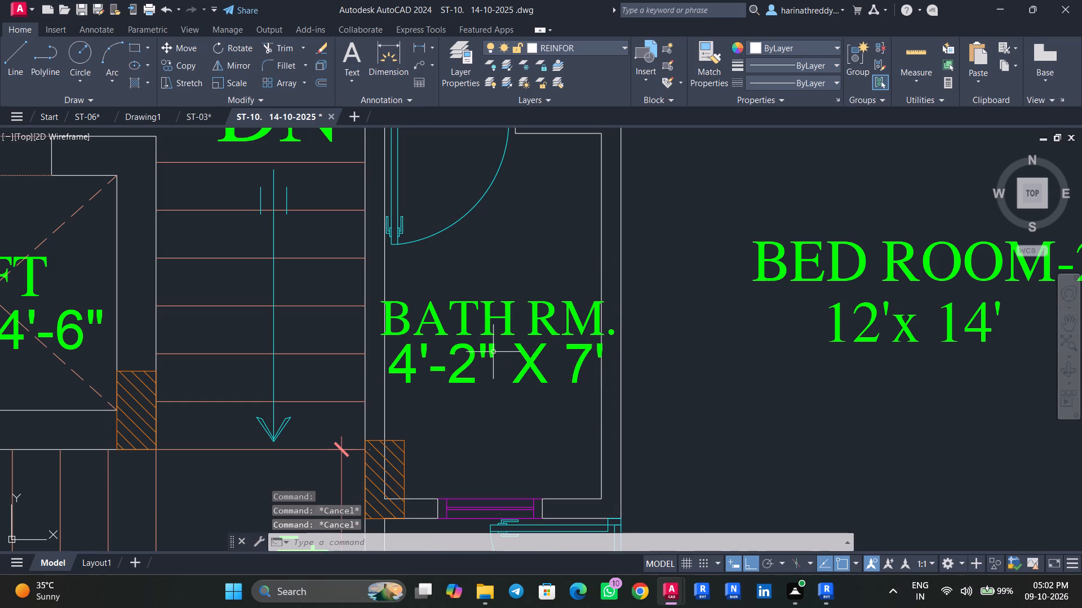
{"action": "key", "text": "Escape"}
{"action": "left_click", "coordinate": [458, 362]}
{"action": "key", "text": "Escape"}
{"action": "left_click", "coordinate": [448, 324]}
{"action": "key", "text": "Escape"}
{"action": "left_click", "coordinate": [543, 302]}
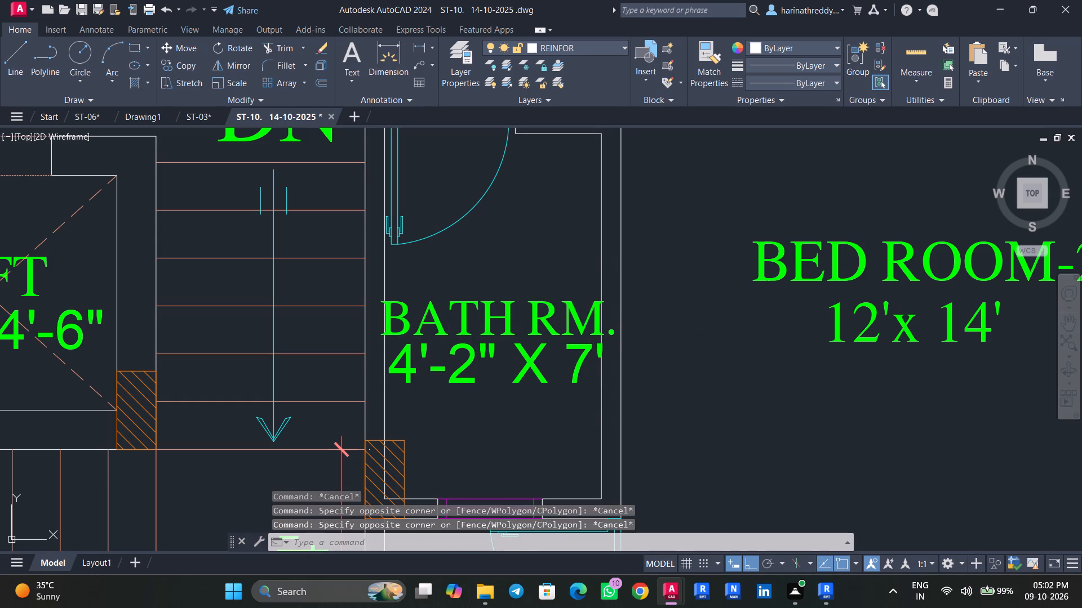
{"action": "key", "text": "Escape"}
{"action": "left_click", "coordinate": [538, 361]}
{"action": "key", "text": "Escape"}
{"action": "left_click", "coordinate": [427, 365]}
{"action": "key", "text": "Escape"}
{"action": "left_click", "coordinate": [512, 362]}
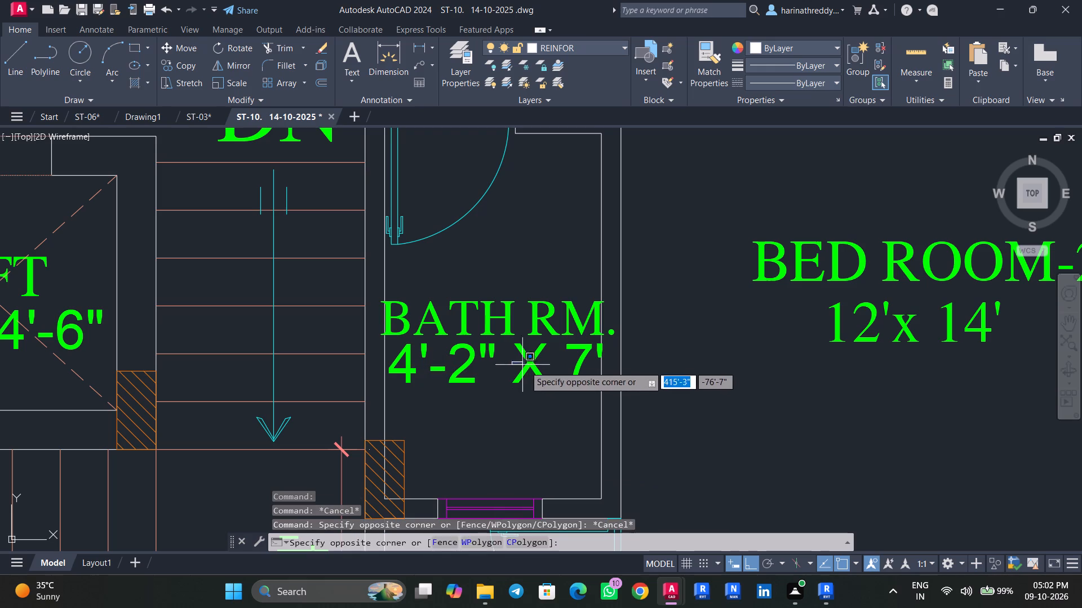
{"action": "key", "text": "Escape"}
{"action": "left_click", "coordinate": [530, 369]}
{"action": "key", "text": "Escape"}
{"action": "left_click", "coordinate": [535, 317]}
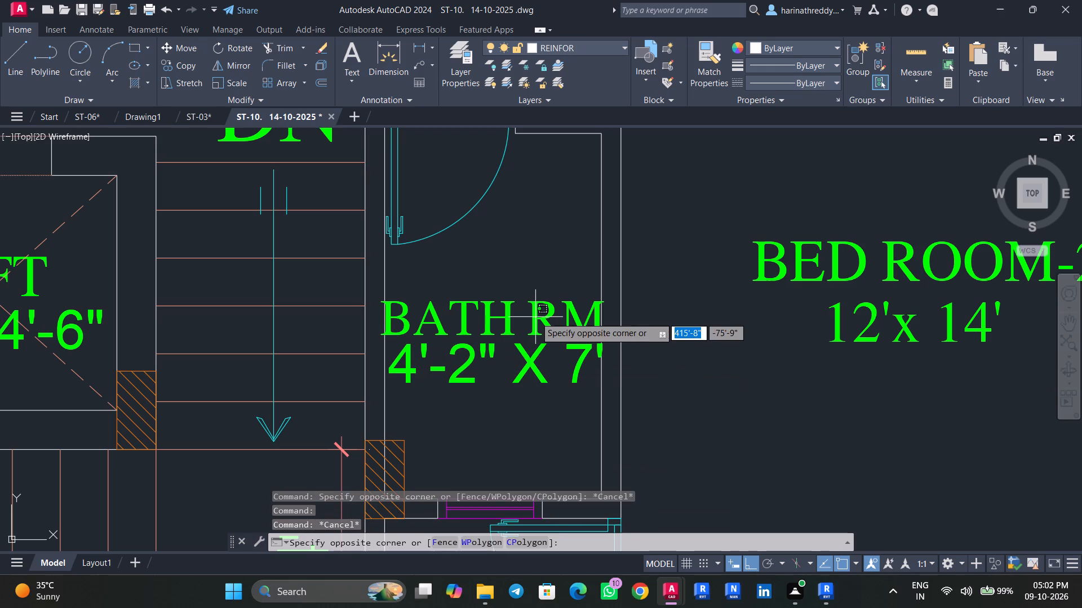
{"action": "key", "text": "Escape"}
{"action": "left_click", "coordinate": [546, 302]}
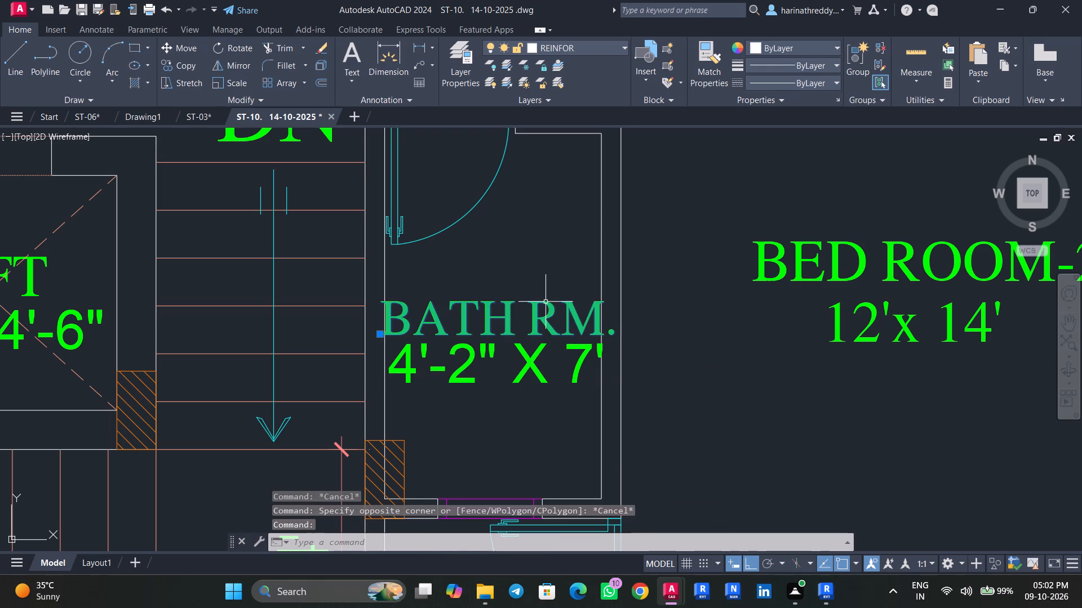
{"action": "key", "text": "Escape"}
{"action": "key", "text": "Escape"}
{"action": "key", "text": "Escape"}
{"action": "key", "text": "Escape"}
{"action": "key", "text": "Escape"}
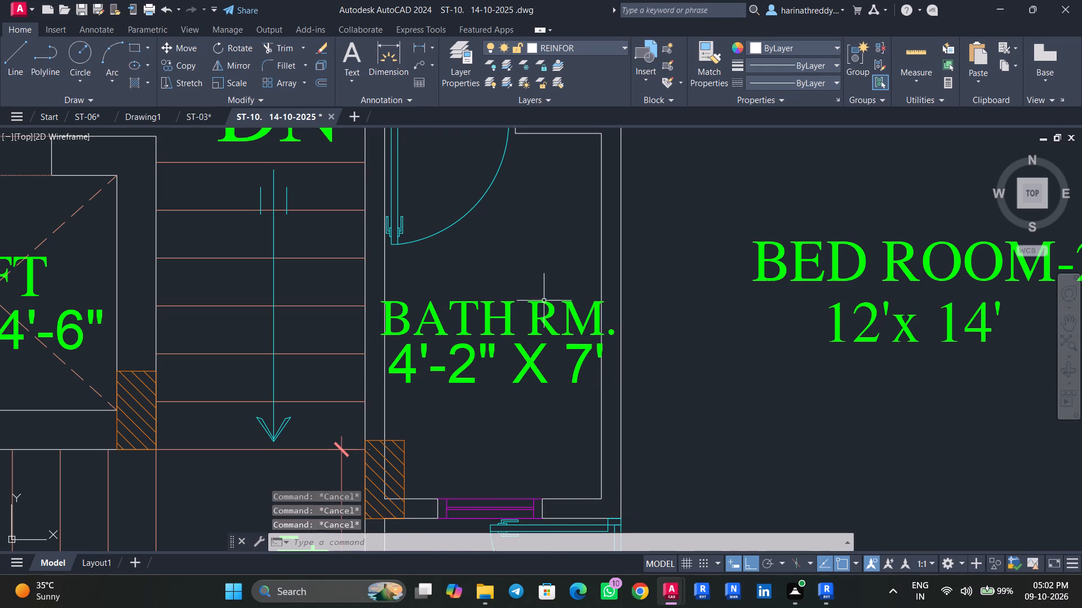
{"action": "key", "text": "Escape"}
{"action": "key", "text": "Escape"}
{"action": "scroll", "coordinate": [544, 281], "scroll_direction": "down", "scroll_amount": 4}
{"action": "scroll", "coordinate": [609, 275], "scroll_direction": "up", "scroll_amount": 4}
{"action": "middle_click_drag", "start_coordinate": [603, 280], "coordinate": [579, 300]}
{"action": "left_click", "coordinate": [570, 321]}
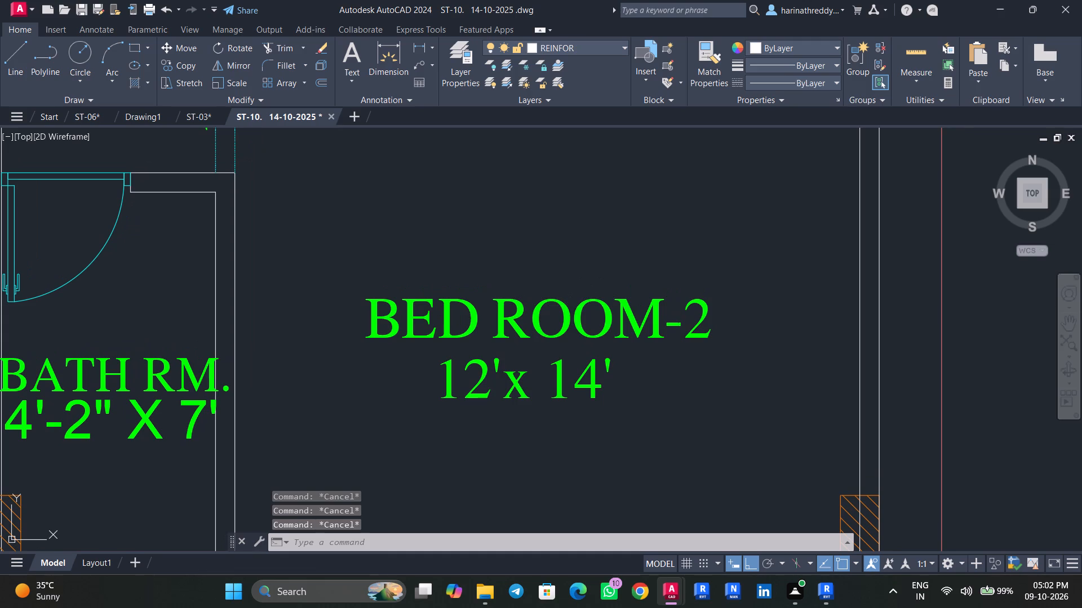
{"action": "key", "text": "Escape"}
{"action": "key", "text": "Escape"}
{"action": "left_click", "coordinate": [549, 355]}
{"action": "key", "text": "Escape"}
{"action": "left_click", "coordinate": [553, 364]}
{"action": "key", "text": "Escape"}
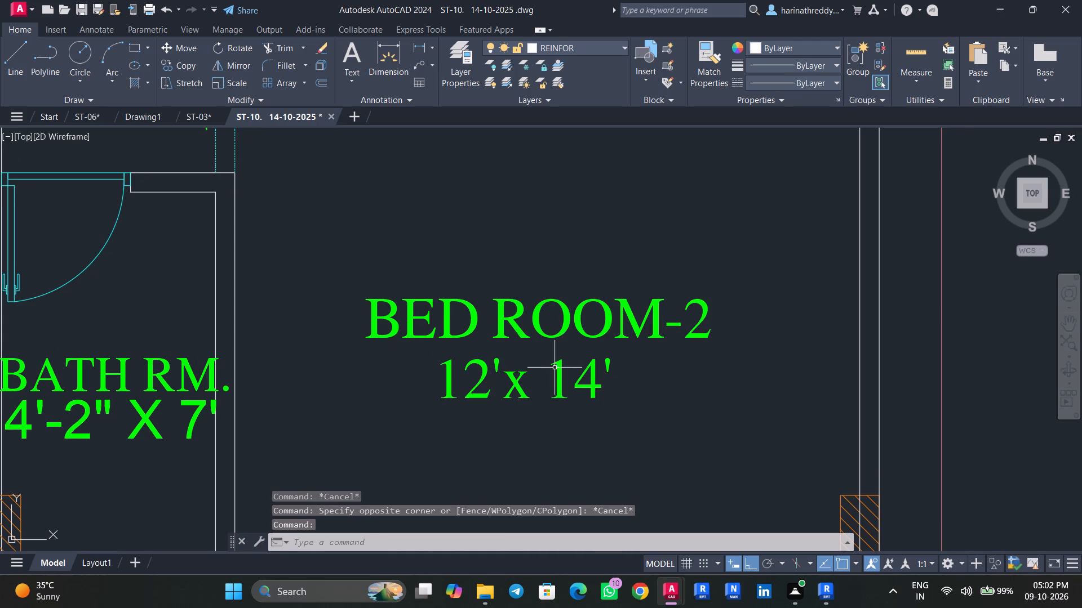
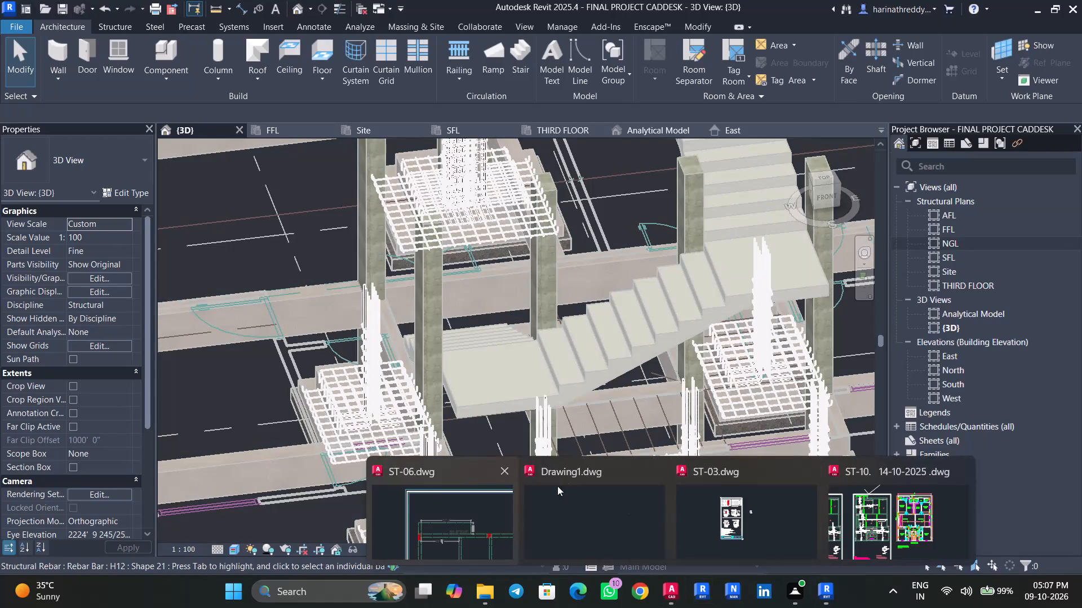
Switch to the ST-10 drawing in AutoCAD and examine the slab reinforcement layout and the loose lines above its frame.
{"action": "left_click", "coordinate": [894, 513]}
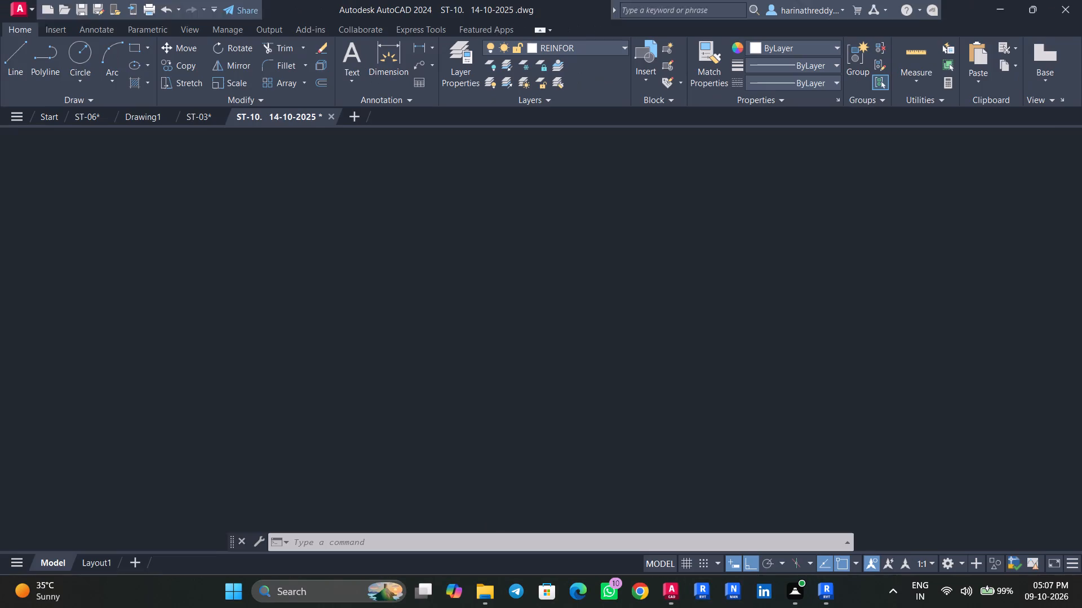
{"action": "scroll", "coordinate": [421, 384], "scroll_direction": "down", "scroll_amount": 4}
{"action": "middle_click_drag", "start_coordinate": [437, 395], "coordinate": [656, 396]}
{"action": "scroll", "coordinate": [611, 400], "scroll_direction": "down", "scroll_amount": 5}
{"action": "scroll", "coordinate": [488, 334], "scroll_direction": "up", "scroll_amount": 3}
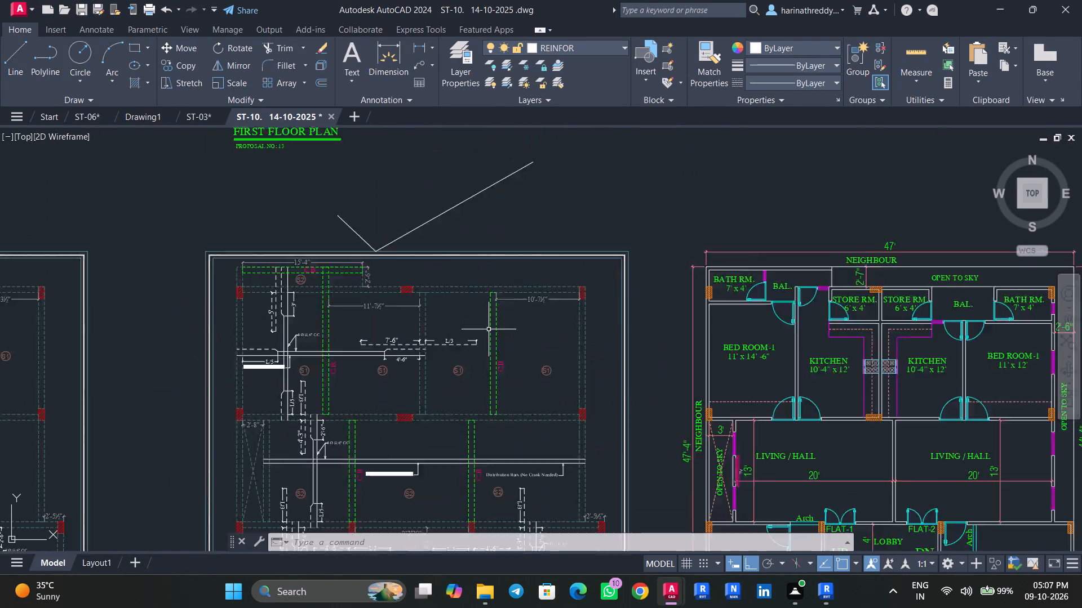
{"action": "scroll", "coordinate": [489, 328], "scroll_direction": "up", "scroll_amount": 1}
{"action": "middle_click_drag", "start_coordinate": [493, 345], "coordinate": [520, 447]}
{"action": "scroll", "coordinate": [512, 410], "scroll_direction": "down", "scroll_amount": 3}
{"action": "middle_click_drag", "start_coordinate": [511, 382], "coordinate": [524, 355]}
{"action": "scroll", "coordinate": [489, 364], "scroll_direction": "up", "scroll_amount": 4}
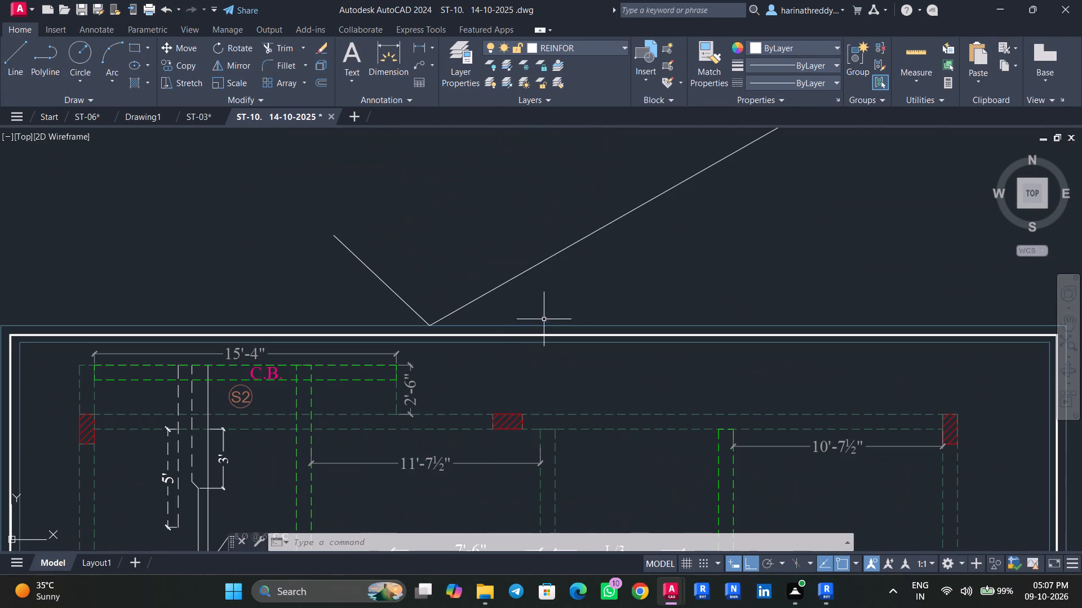
{"action": "left_click_drag", "start_coordinate": [654, 278], "coordinate": [425, 220]}
{"action": "left_click", "coordinate": [424, 220]}
{"action": "key", "text": "Escape"}
{"action": "key", "text": "Escape"}
{"action": "left_click_drag", "start_coordinate": [403, 249], "coordinate": [355, 283]}
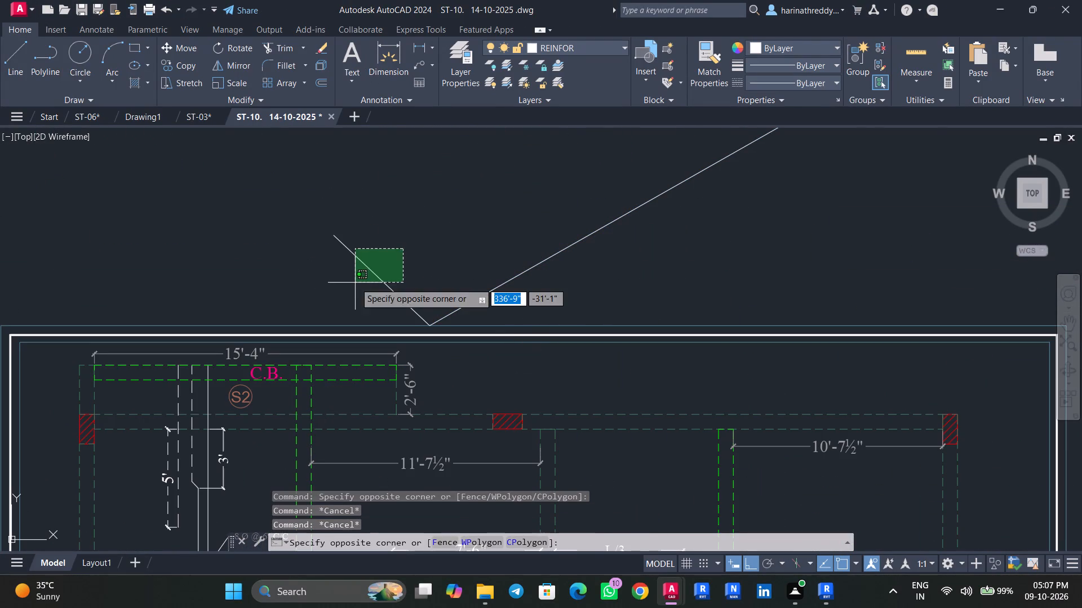
{"action": "left_click", "coordinate": [355, 283]}
{"action": "key", "text": "Escape"}
{"action": "key", "text": "Escape"}
Examine the floor plan's staircase around the lift, including the UP and DN flights, middle flight and landings.
{"action": "scroll", "coordinate": [355, 283], "scroll_direction": "down", "scroll_amount": 6}
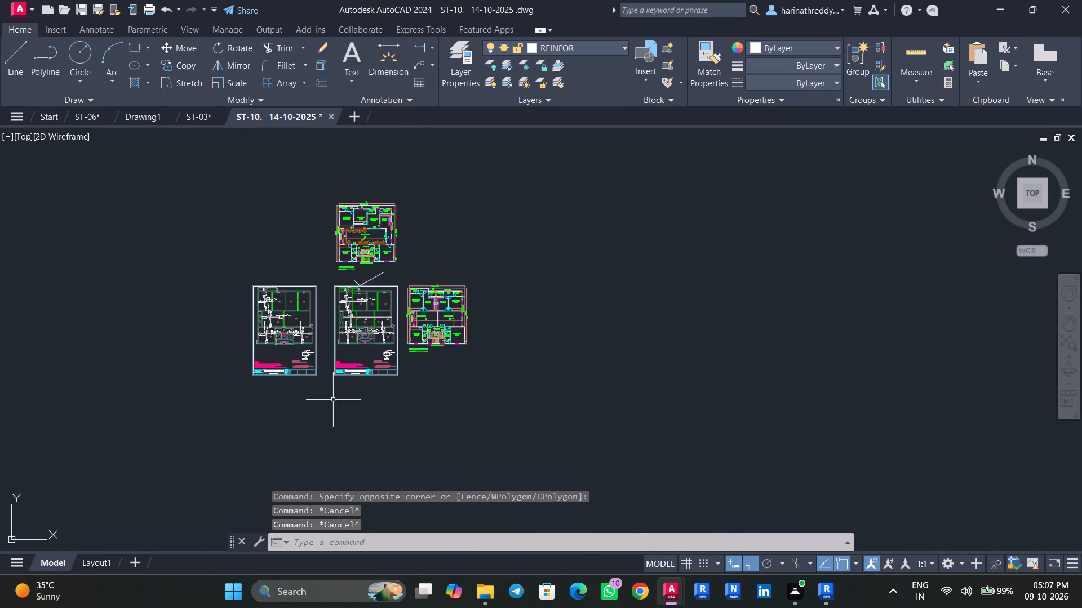
{"action": "middle_click_drag", "start_coordinate": [348, 399], "coordinate": [394, 419]}
{"action": "scroll", "coordinate": [413, 349], "scroll_direction": "up", "scroll_amount": 10}
{"action": "scroll", "coordinate": [397, 372], "scroll_direction": "down", "scroll_amount": 7}
{"action": "middle_click_drag", "start_coordinate": [401, 371], "coordinate": [461, 324]}
{"action": "scroll", "coordinate": [469, 367], "scroll_direction": "up", "scroll_amount": 3}
{"action": "middle_click_drag", "start_coordinate": [463, 362], "coordinate": [465, 292]}
{"action": "scroll", "coordinate": [462, 309], "scroll_direction": "down", "scroll_amount": 2}
{"action": "scroll", "coordinate": [462, 309], "scroll_direction": "up", "scroll_amount": 1}
{"action": "scroll", "coordinate": [462, 309], "scroll_direction": "down", "scroll_amount": 1}
{"action": "middle_click_drag", "start_coordinate": [626, 341], "coordinate": [329, 359]}
{"action": "middle_click_drag", "start_coordinate": [697, 369], "coordinate": [574, 390]}
{"action": "scroll", "coordinate": [700, 415], "scroll_direction": "up", "scroll_amount": 2}
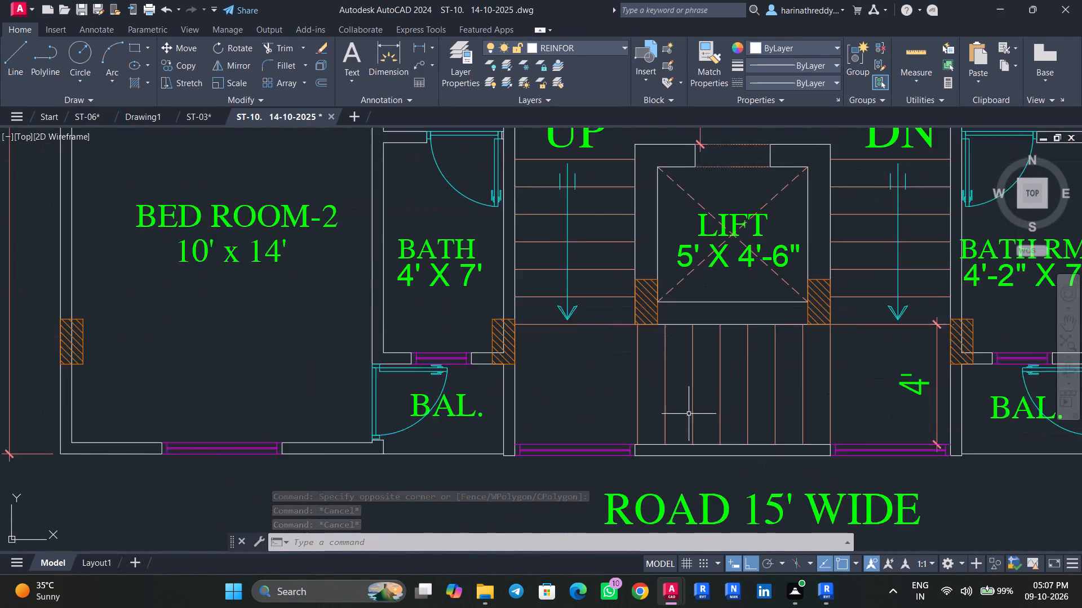
{"action": "middle_click_drag", "start_coordinate": [641, 413], "coordinate": [554, 424]}
Switch back to the Revit 3D model, select the staircase, clear the selection and examine its flights from the back.
{"action": "left_click", "coordinate": [825, 592]}
{"action": "left_click", "coordinate": [565, 381]}
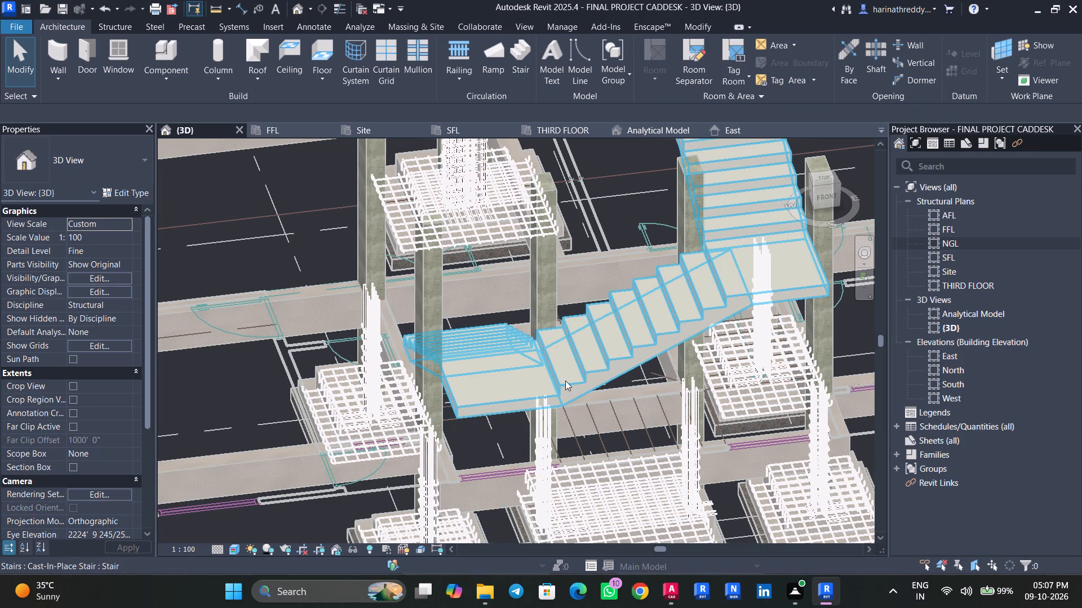
{"action": "middle_click_drag", "start_coordinate": [516, 403], "coordinate": [802, 365], "text": "shift"}
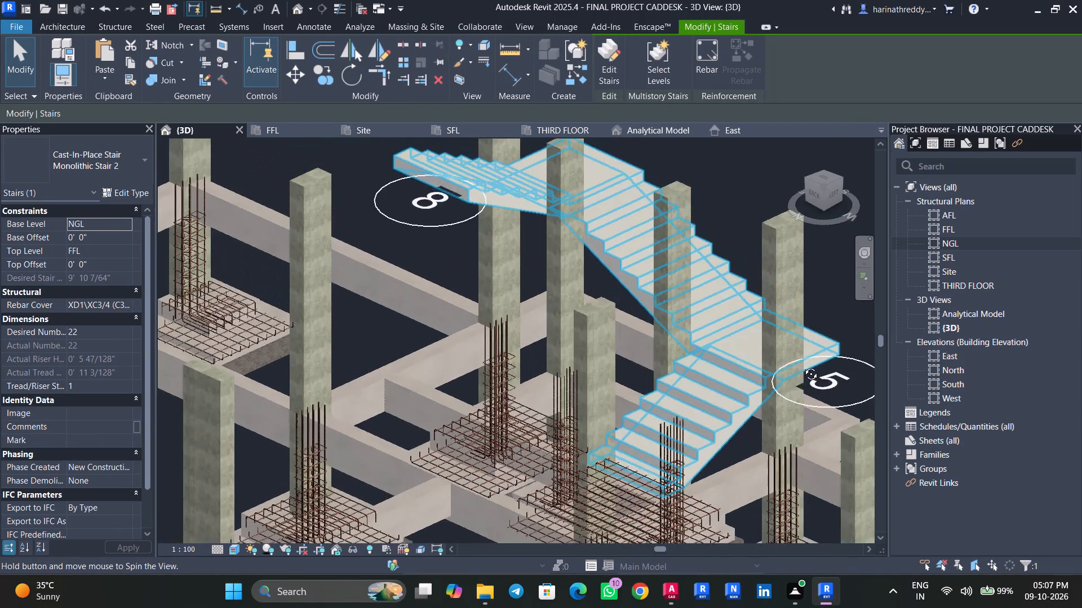
{"action": "middle_click_drag", "start_coordinate": [802, 365], "coordinate": [803, 365], "text": "shift"}
{"action": "key", "text": "Escape"}
{"action": "key", "text": "Escape"}
{"action": "scroll", "coordinate": [711, 410], "scroll_direction": "up", "scroll_amount": 3}
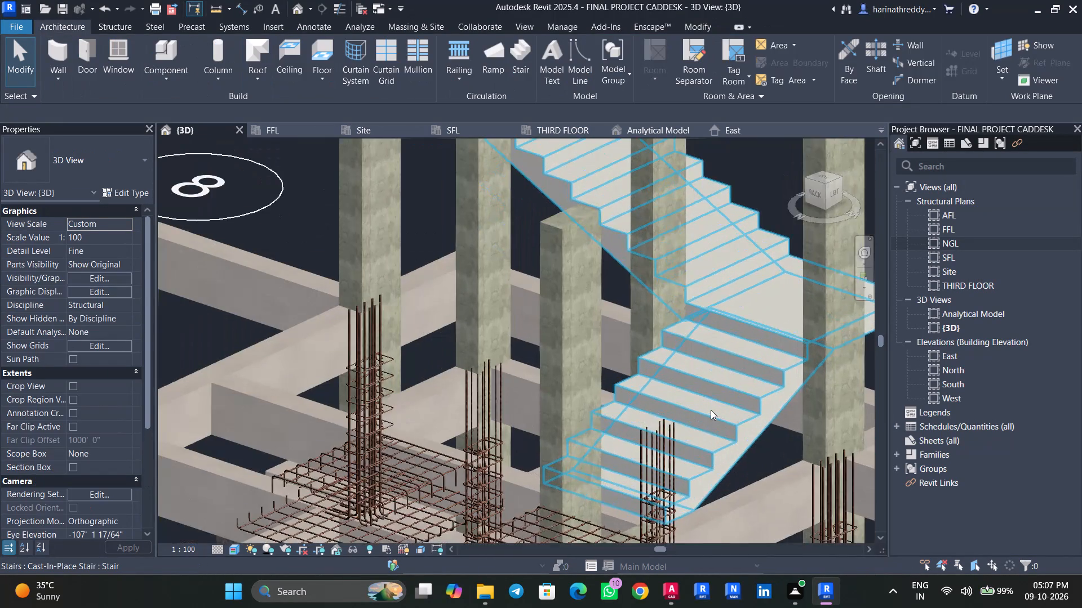
{"action": "middle_click_drag", "start_coordinate": [711, 410], "coordinate": [875, 501], "text": "shift"}
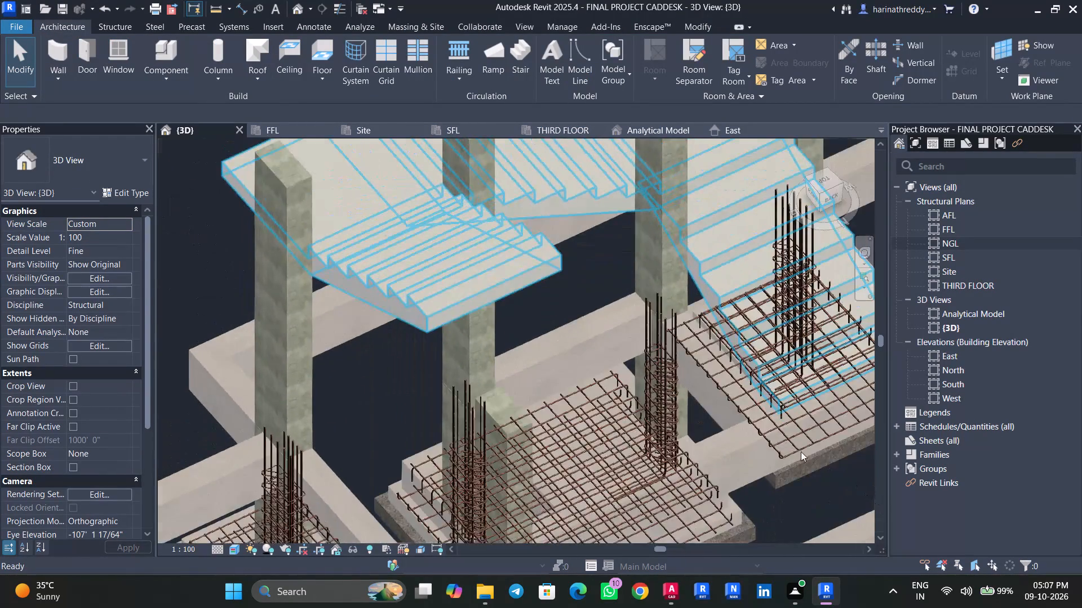
{"action": "scroll", "coordinate": [544, 363], "scroll_direction": "down", "scroll_amount": 3}
{"action": "middle_click_drag", "start_coordinate": [559, 384], "coordinate": [808, 366], "text": "shift"}
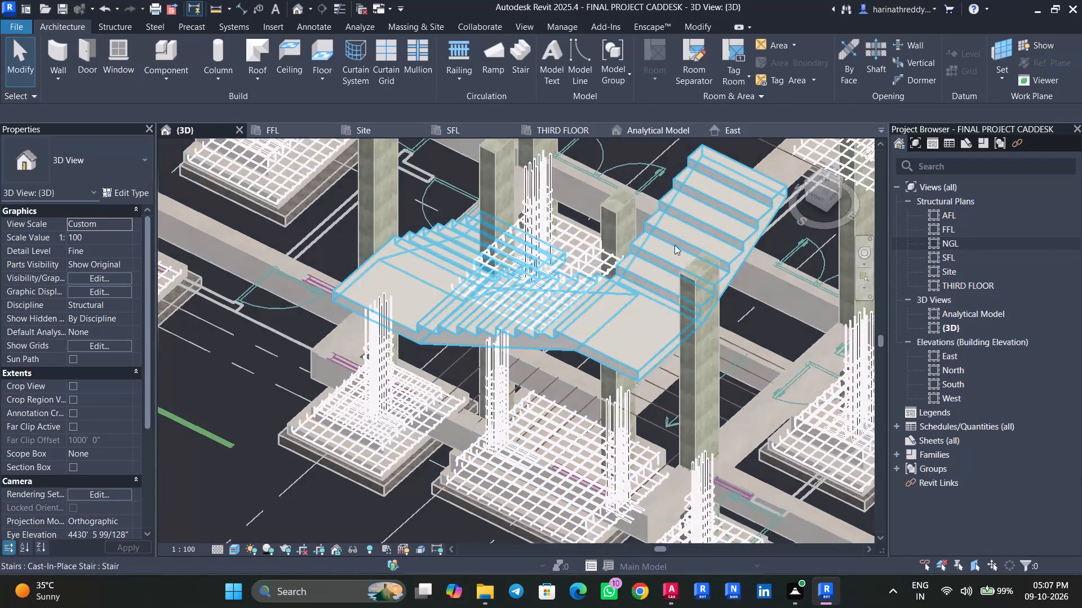
Select the staircase, examine its treads and risers up close, and clear the selection.
{"action": "left_click", "coordinate": [675, 245]}
{"action": "middle_click_drag", "start_coordinate": [675, 245], "coordinate": [614, 373]}
{"action": "scroll", "coordinate": [671, 309], "scroll_direction": "up", "scroll_amount": 13}
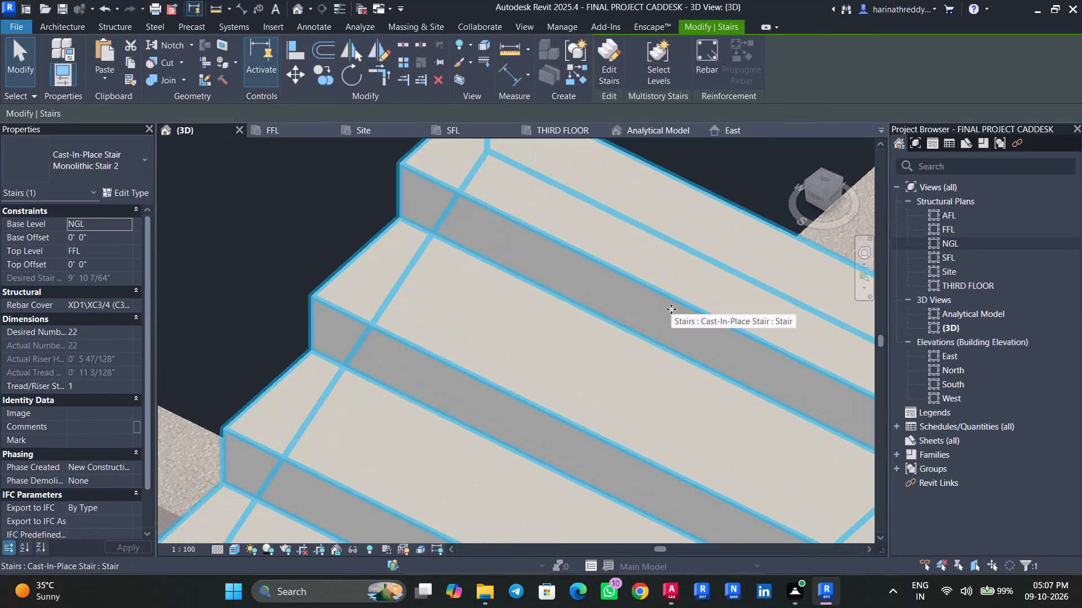
{"action": "scroll", "coordinate": [671, 309], "scroll_direction": "up", "scroll_amount": 2}
{"action": "scroll", "coordinate": [671, 309], "scroll_direction": "down", "scroll_amount": 1}
{"action": "scroll", "coordinate": [671, 309], "scroll_direction": "up", "scroll_amount": 2}
{"action": "key", "text": "Escape"}
{"action": "key", "text": "Escape"}
{"action": "key", "text": "Escape"}
{"action": "scroll", "coordinate": [671, 309], "scroll_direction": "down", "scroll_amount": 2}
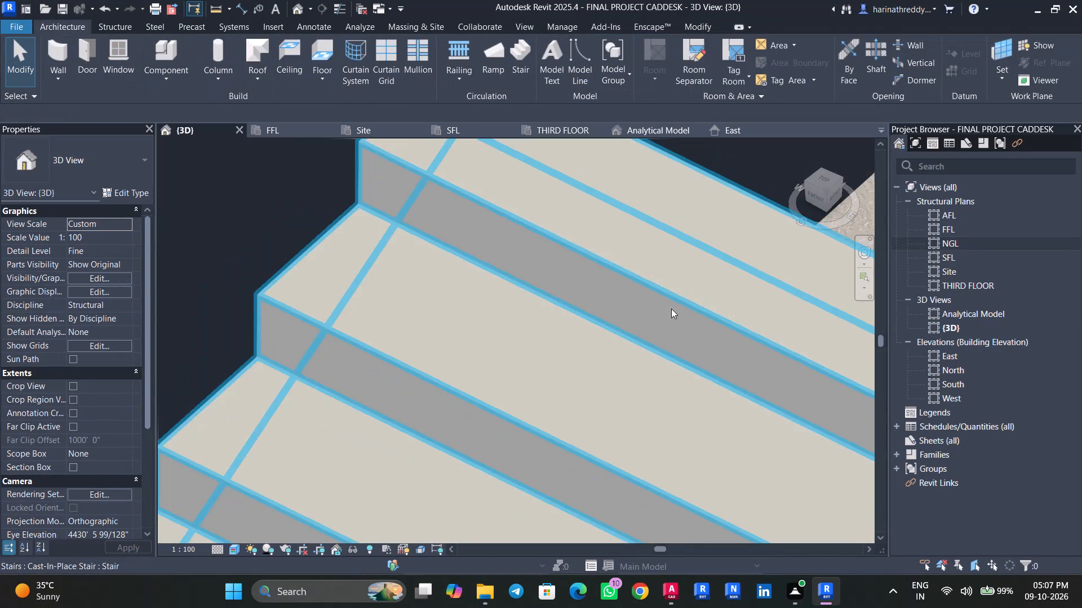
{"action": "scroll", "coordinate": [671, 309], "scroll_direction": "down", "scroll_amount": 17}
Select the staircase and examine where its flights and landings meet the columns, from above and behind.
{"action": "middle_click_drag", "start_coordinate": [673, 340], "coordinate": [708, 445], "text": "shift"}
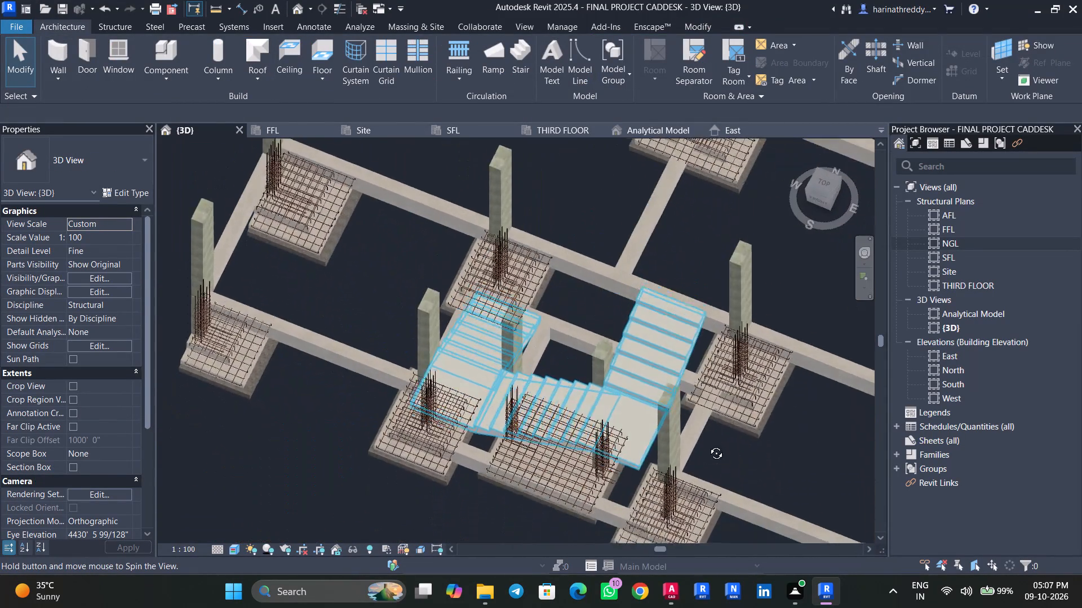
{"action": "middle_click_drag", "start_coordinate": [708, 445], "coordinate": [929, 431], "text": "shift"}
{"action": "scroll", "coordinate": [929, 435], "scroll_direction": "down", "scroll_amount": 1, "text": "shift"}
{"action": "scroll", "coordinate": [587, 446], "scroll_direction": "up", "scroll_amount": 4}
{"action": "middle_click_drag", "start_coordinate": [588, 462], "coordinate": [676, 431], "text": "shift"}
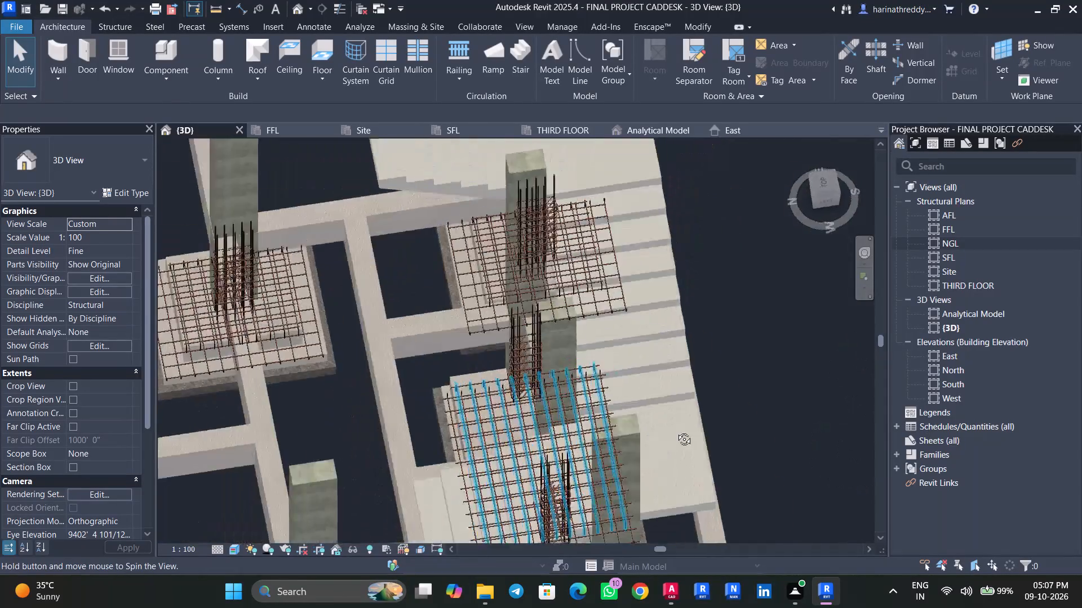
{"action": "middle_click_drag", "start_coordinate": [676, 431], "coordinate": [753, 381], "text": "shift"}
{"action": "scroll", "coordinate": [676, 418], "scroll_direction": "up", "scroll_amount": 7}
{"action": "left_click", "coordinate": [657, 386]}
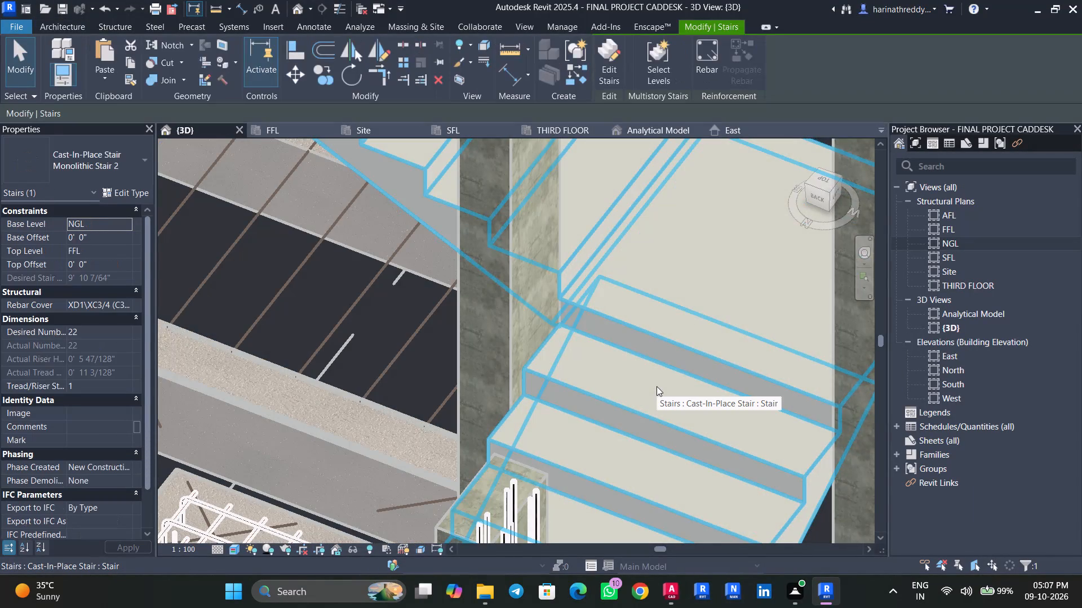
{"action": "scroll", "coordinate": [657, 386], "scroll_direction": "down", "scroll_amount": 7}
{"action": "middle_click_drag", "start_coordinate": [662, 392], "coordinate": [711, 455]}
{"action": "scroll", "coordinate": [470, 283], "scroll_direction": "up", "scroll_amount": 4}
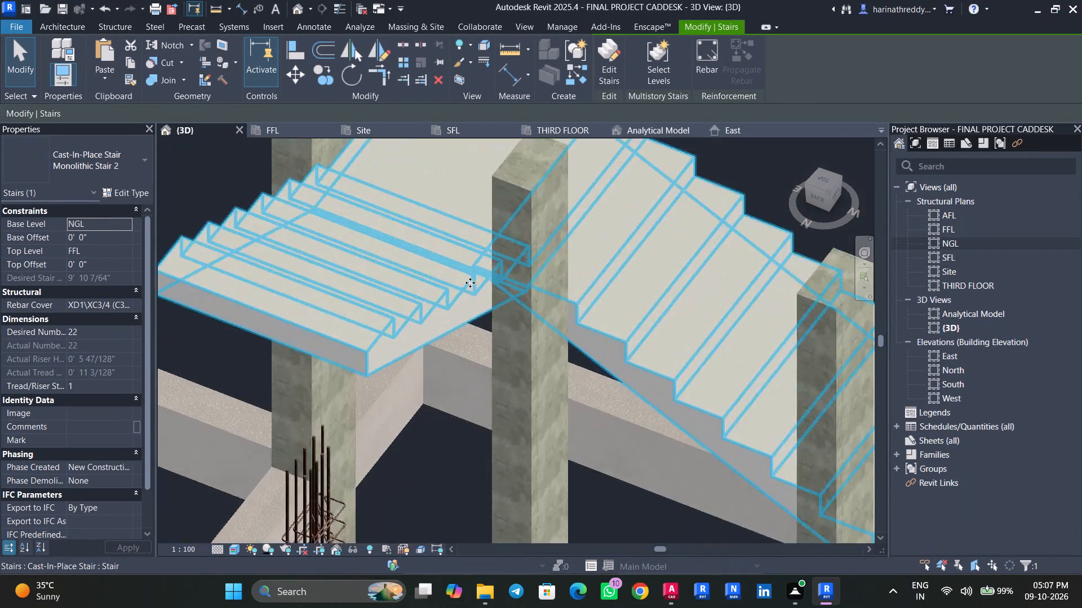
{"action": "scroll", "coordinate": [470, 283], "scroll_direction": "up", "scroll_amount": 8}
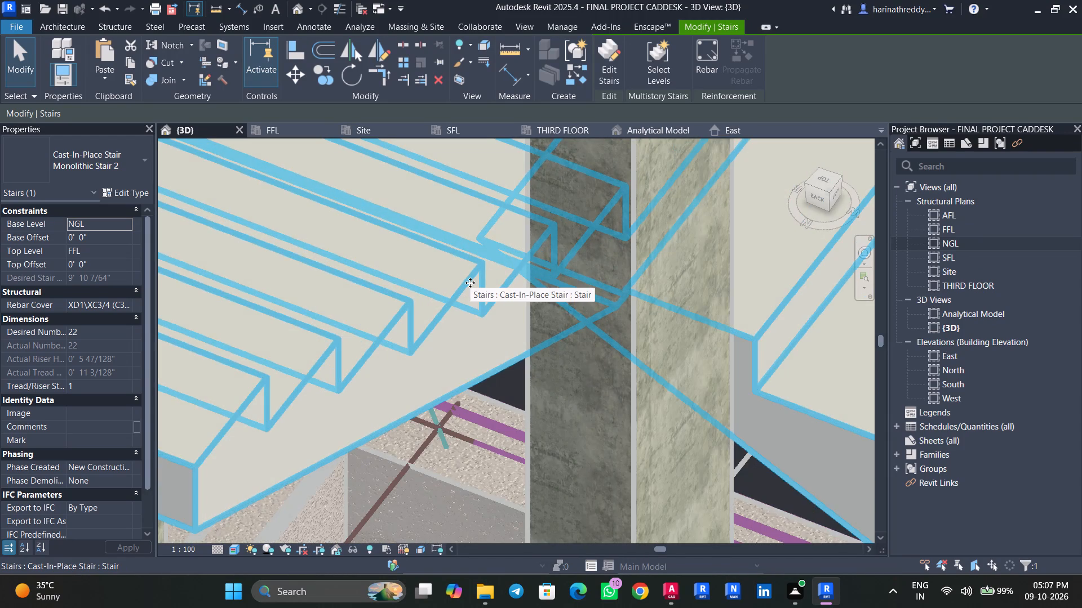
{"action": "scroll", "coordinate": [470, 283], "scroll_direction": "down", "scroll_amount": 3}
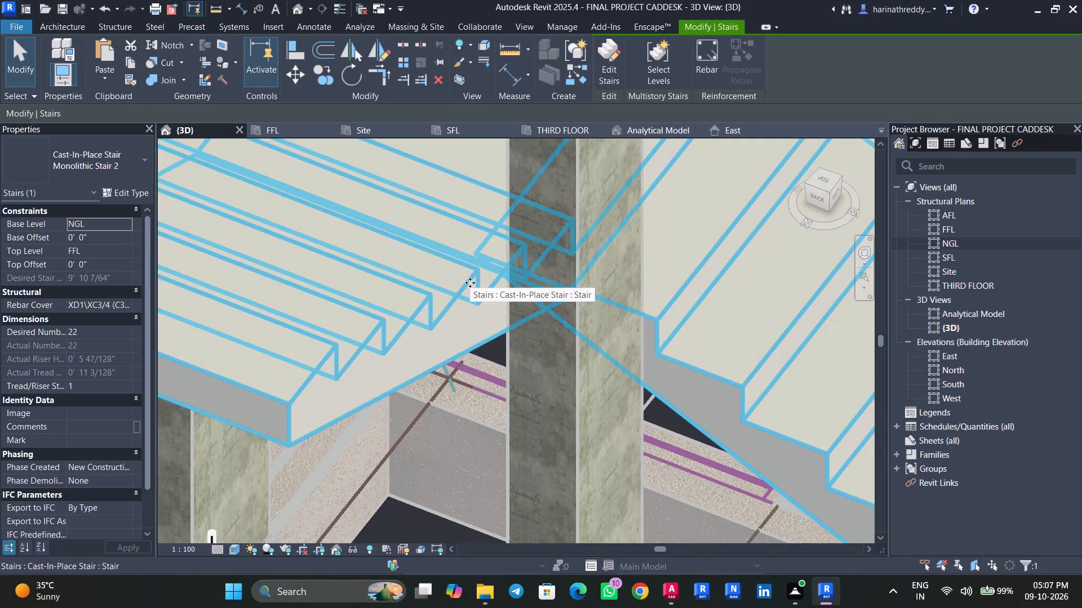
{"action": "scroll", "coordinate": [470, 283], "scroll_direction": "down", "scroll_amount": 16}
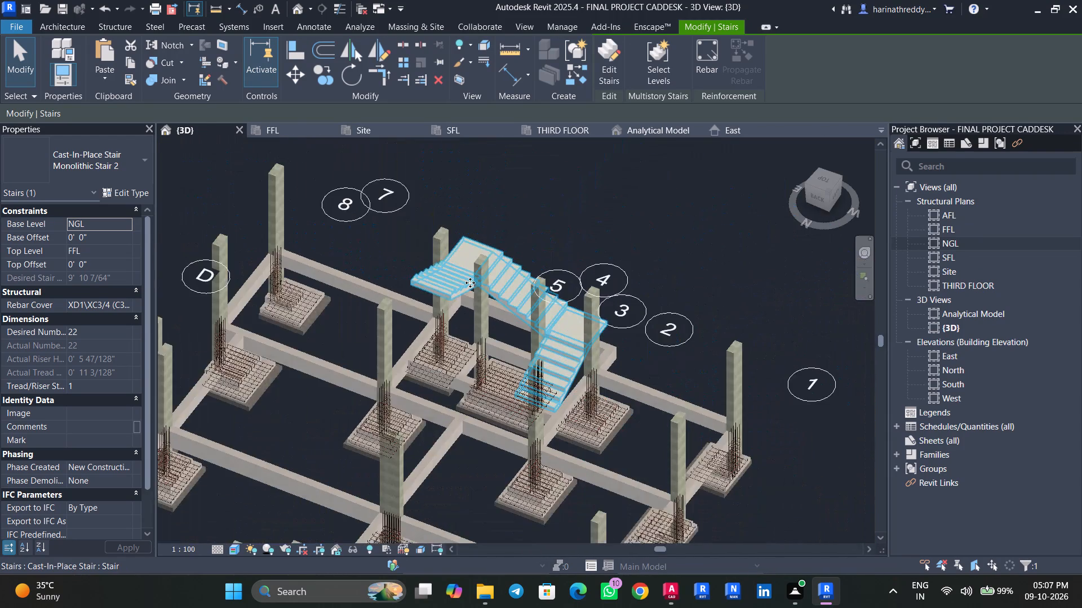
{"action": "scroll", "coordinate": [470, 283], "scroll_direction": "down", "scroll_amount": 2}
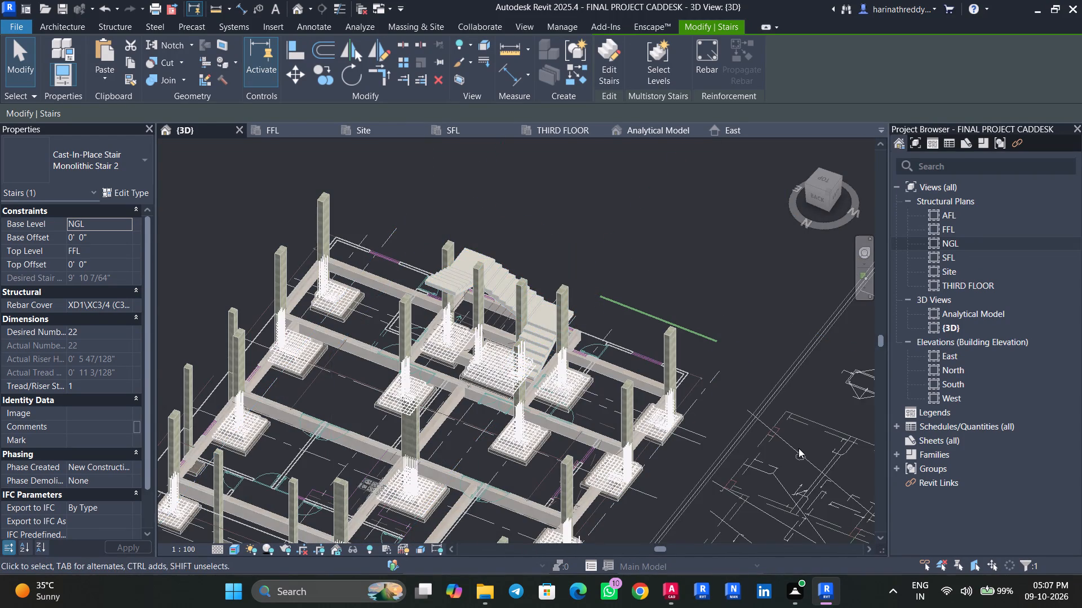
Examine the selected staircase against the surrounding columns, beams and footings from the back and side.
{"action": "middle_click_drag", "start_coordinate": [791, 443], "coordinate": [564, 432], "text": "shift"}
{"action": "scroll", "coordinate": [494, 332], "scroll_direction": "up", "scroll_amount": 7}
{"action": "middle_click_drag", "start_coordinate": [498, 344], "coordinate": [568, 334]}
{"action": "scroll", "coordinate": [569, 336], "scroll_direction": "down", "scroll_amount": 5}
{"action": "middle_click_drag", "start_coordinate": [571, 353], "coordinate": [650, 325], "text": "shift"}
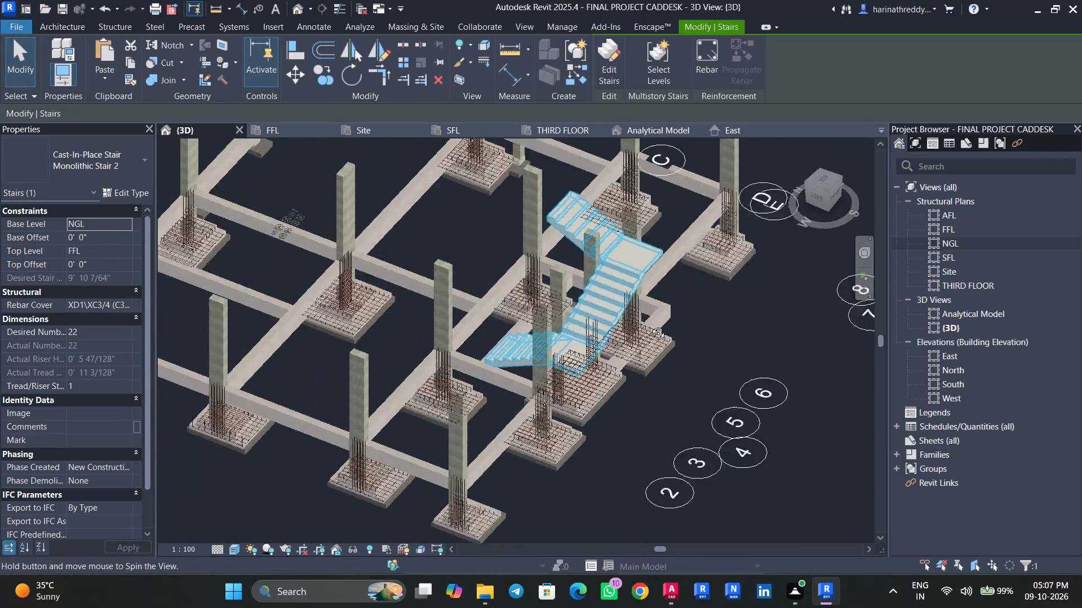
{"action": "middle_click_drag", "start_coordinate": [650, 325], "coordinate": [745, 316], "text": "shift"}
{"action": "scroll", "coordinate": [633, 319], "scroll_direction": "up", "scroll_amount": 2}
{"action": "scroll", "coordinate": [633, 319], "scroll_direction": "down", "scroll_amount": 1}
{"action": "scroll", "coordinate": [633, 319], "scroll_direction": "up", "scroll_amount": 5}
{"action": "scroll", "coordinate": [597, 350], "scroll_direction": "down", "scroll_amount": 6}
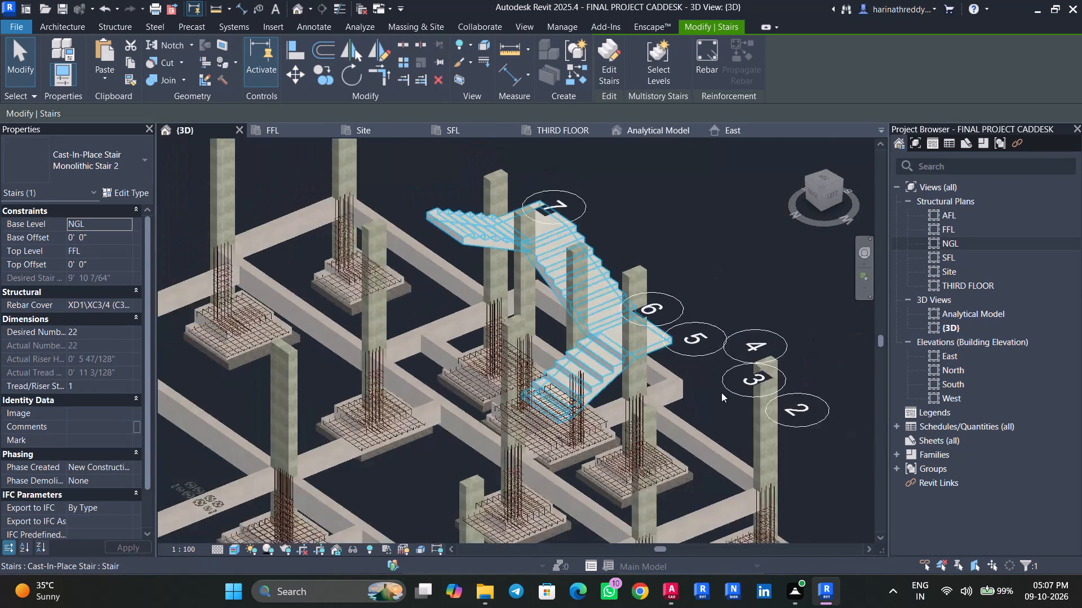
{"action": "scroll", "coordinate": [597, 383], "scroll_direction": "up", "scroll_amount": 9}
{"action": "middle_click_drag", "start_coordinate": [580, 370], "coordinate": [721, 448]}
{"action": "middle_click_drag", "start_coordinate": [730, 446], "coordinate": [855, 407], "text": "shift"}
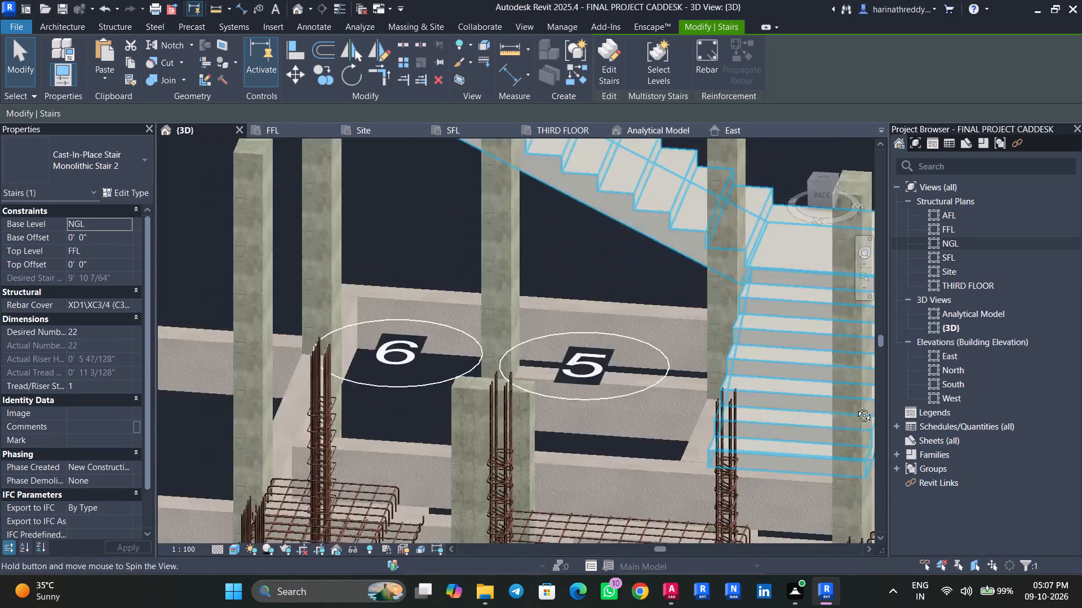
{"action": "middle_click_drag", "start_coordinate": [855, 407], "coordinate": [859, 406], "text": "shift"}
Examine the staircase's lower flight, landings and middle flight from the back and from above.
{"action": "middle_click_drag", "start_coordinate": [827, 392], "coordinate": [655, 504]}
{"action": "scroll", "coordinate": [690, 440], "scroll_direction": "up", "scroll_amount": 5}
{"action": "scroll", "coordinate": [690, 440], "scroll_direction": "down", "scroll_amount": 6}
{"action": "middle_click_drag", "start_coordinate": [689, 443], "coordinate": [634, 527], "text": "shift"}
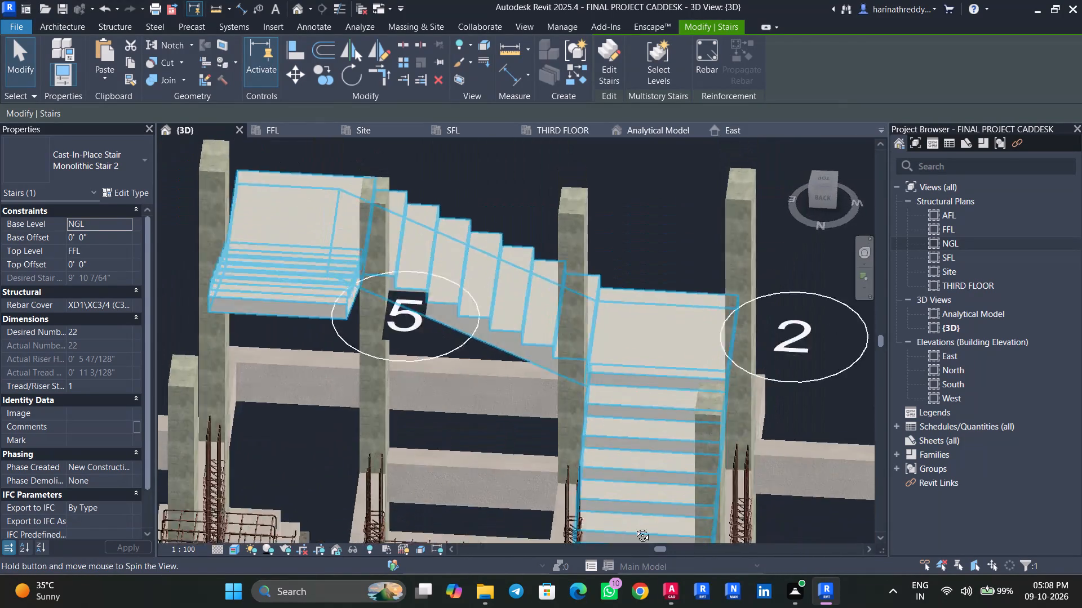
{"action": "middle_click_drag", "start_coordinate": [634, 527], "coordinate": [428, 529], "text": "shift"}
{"action": "scroll", "coordinate": [428, 526], "scroll_direction": "down", "scroll_amount": 1, "text": "shift"}
{"action": "scroll", "coordinate": [700, 309], "scroll_direction": "up", "scroll_amount": 4}
{"action": "middle_click_drag", "start_coordinate": [704, 318], "coordinate": [708, 405]}
{"action": "middle_click_drag", "start_coordinate": [826, 379], "coordinate": [790, 365], "text": "shift"}
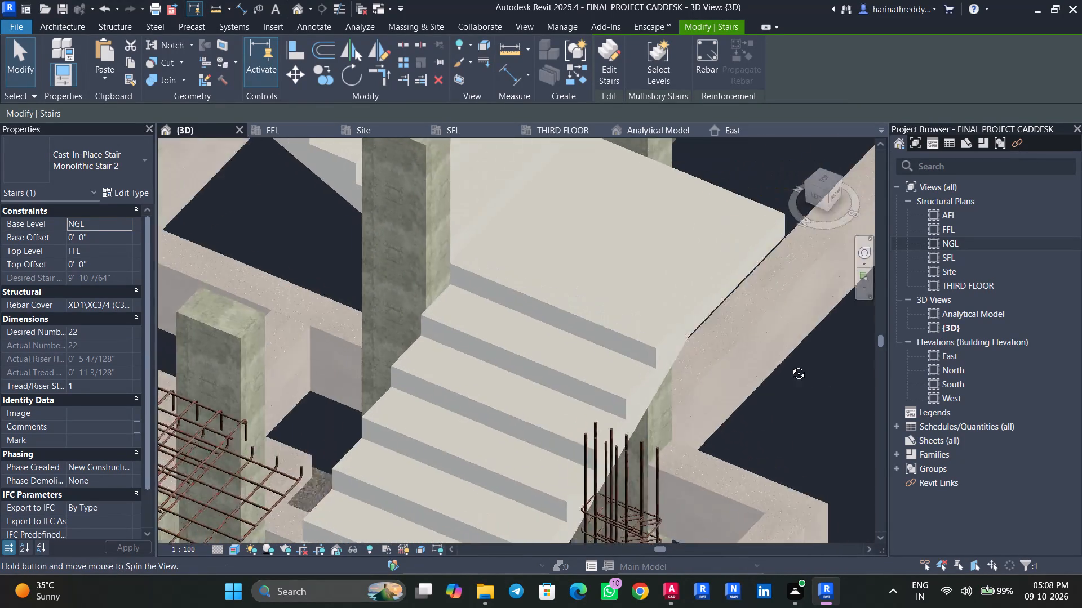
{"action": "middle_click_drag", "start_coordinate": [790, 365], "coordinate": [663, 364], "text": "shift"}
{"action": "scroll", "coordinate": [626, 342], "scroll_direction": "up", "scroll_amount": 5}
{"action": "scroll", "coordinate": [626, 339], "scroll_direction": "down", "scroll_amount": 1}
{"action": "scroll", "coordinate": [626, 339], "scroll_direction": "up", "scroll_amount": 1}
{"action": "middle_click_drag", "start_coordinate": [626, 339], "coordinate": [637, 438]}
{"action": "scroll", "coordinate": [638, 437], "scroll_direction": "down", "scroll_amount": 5}
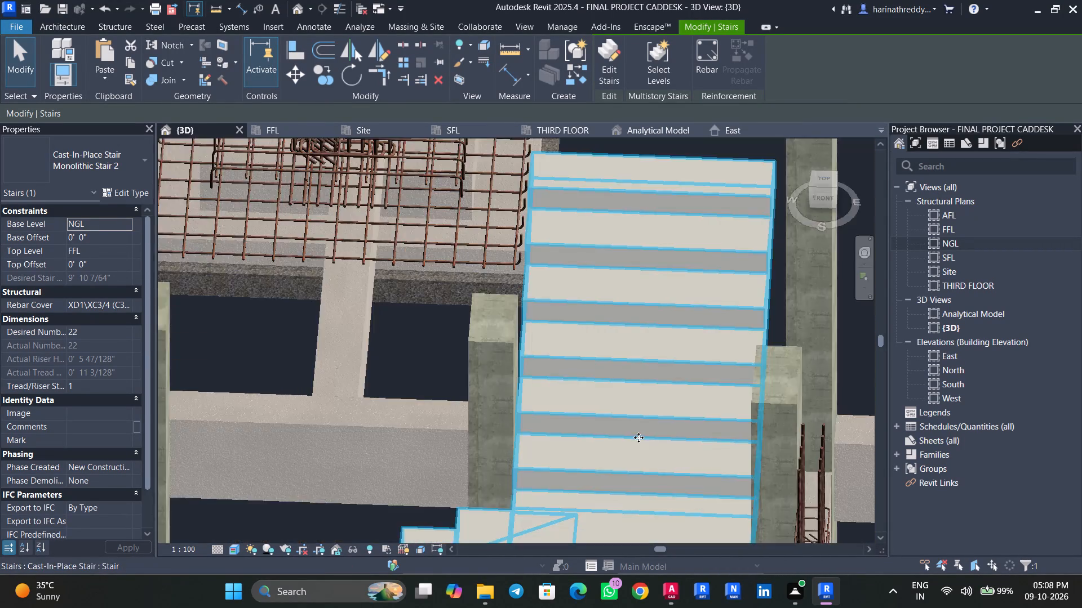
Examine the landing between the flights and the free end of the upper flight beside the columns.
{"action": "middle_click_drag", "start_coordinate": [638, 437], "coordinate": [804, 443]}
{"action": "middle_click_drag", "start_coordinate": [617, 421], "coordinate": [768, 328]}
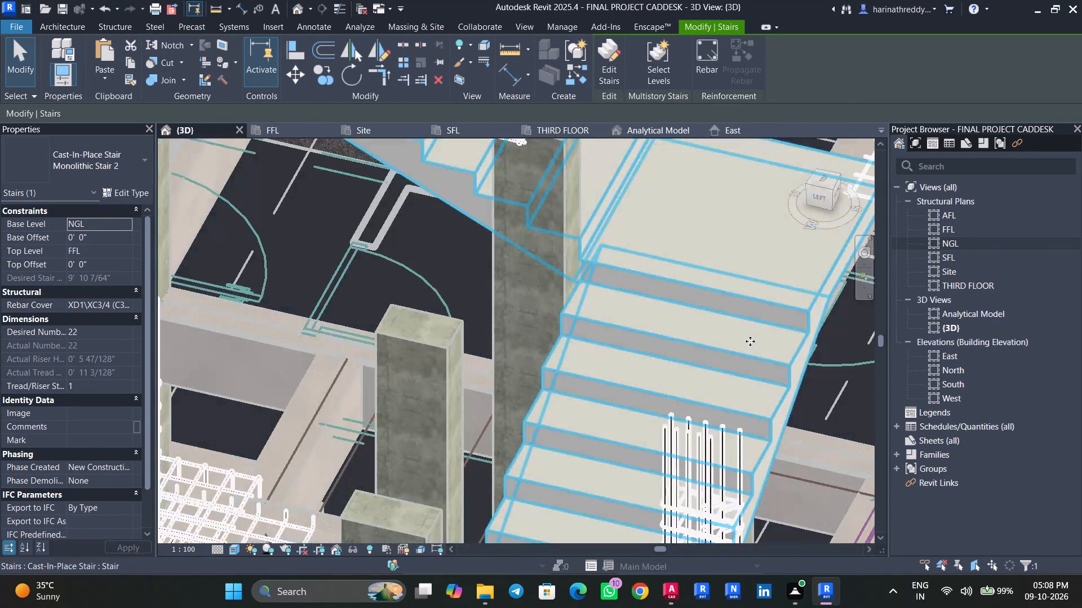
{"action": "scroll", "coordinate": [750, 341], "scroll_direction": "down", "scroll_amount": 3}
{"action": "middle_click_drag", "start_coordinate": [706, 407], "coordinate": [857, 368], "text": "shift"}
{"action": "scroll", "coordinate": [551, 358], "scroll_direction": "up", "scroll_amount": 6}
{"action": "middle_click_drag", "start_coordinate": [548, 356], "coordinate": [889, 446]}
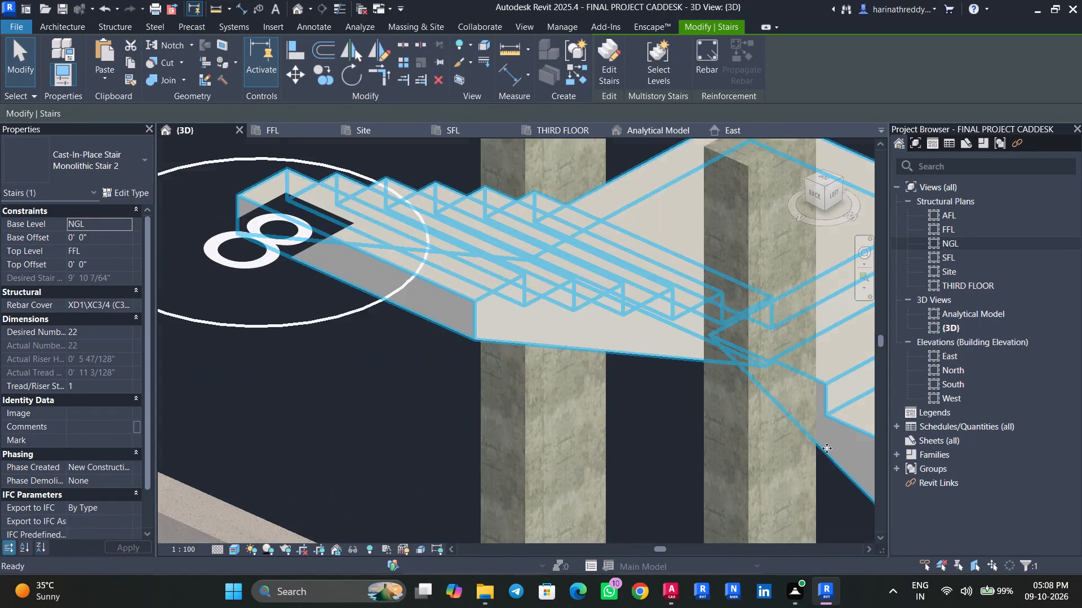
{"action": "scroll", "coordinate": [827, 448], "scroll_direction": "down", "scroll_amount": 3}
{"action": "scroll", "coordinate": [622, 361], "scroll_direction": "down", "scroll_amount": 7}
{"action": "scroll", "coordinate": [622, 361], "scroll_direction": "up", "scroll_amount": 1}
{"action": "scroll", "coordinate": [622, 361], "scroll_direction": "down", "scroll_amount": 1}
Examine how the staircase's flights fit over the reinforced footings and between the neighbouring columns and plinth beams.
{"action": "middle_click_drag", "start_coordinate": [707, 442], "coordinate": [535, 467], "text": "shift"}
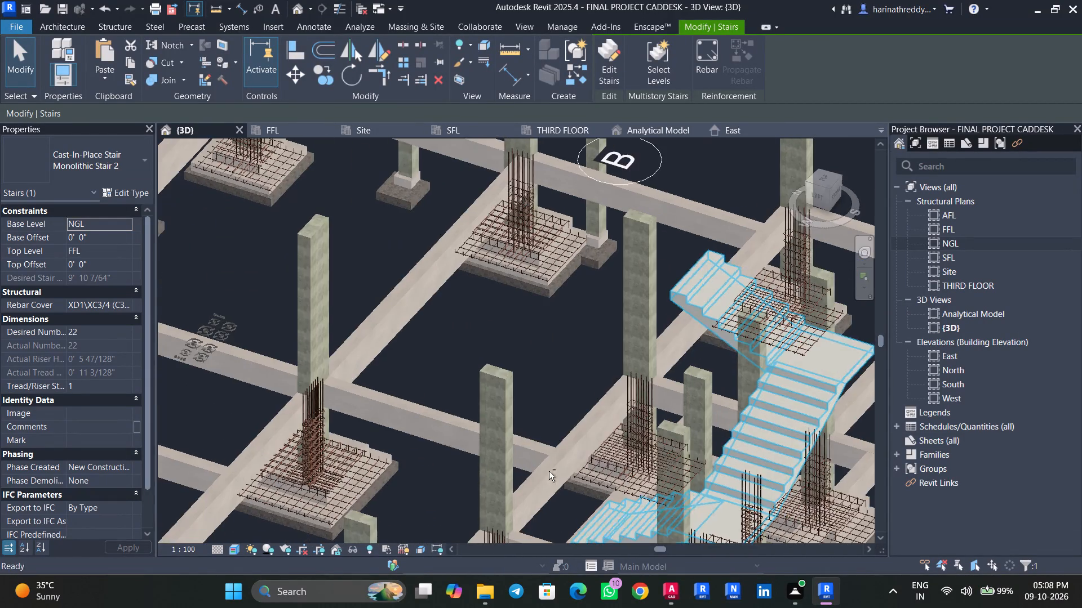
{"action": "scroll", "coordinate": [742, 485], "scroll_direction": "up", "scroll_amount": 5}
{"action": "middle_click_drag", "start_coordinate": [743, 485], "coordinate": [914, 354]}
{"action": "middle_click_drag", "start_coordinate": [713, 427], "coordinate": [831, 429], "text": "shift"}
{"action": "middle_click_drag", "start_coordinate": [795, 438], "coordinate": [662, 427]}
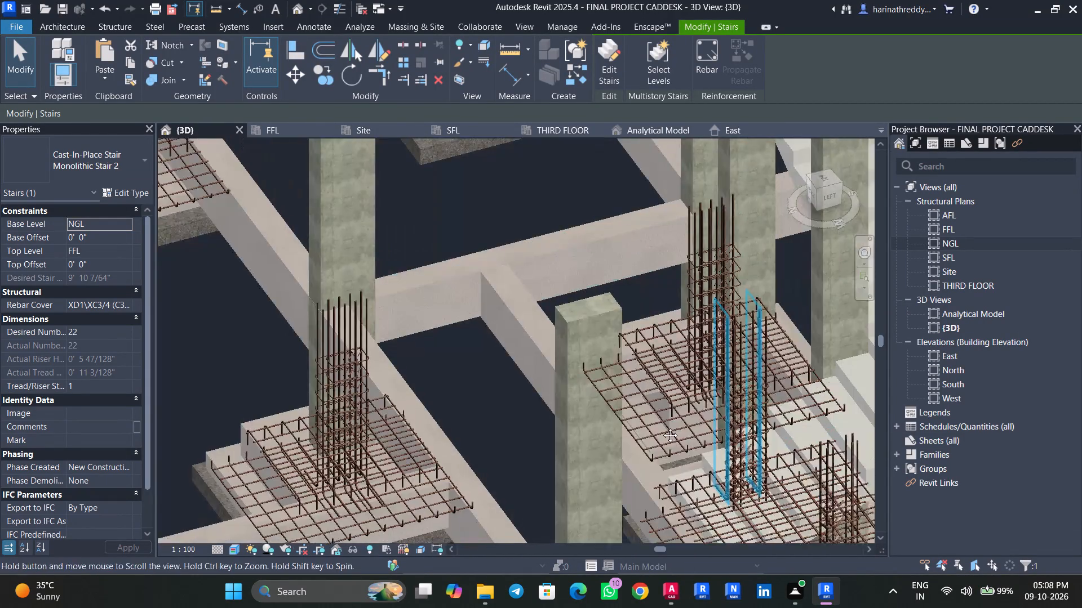
{"action": "middle_click_drag", "start_coordinate": [662, 427], "coordinate": [658, 426]}
{"action": "scroll", "coordinate": [675, 462], "scroll_direction": "up", "scroll_amount": 3}
{"action": "middle_click_drag", "start_coordinate": [676, 469], "coordinate": [688, 251]}
{"action": "scroll", "coordinate": [667, 337], "scroll_direction": "up", "scroll_amount": 1}
{"action": "scroll", "coordinate": [667, 337], "scroll_direction": "down", "scroll_amount": 6}
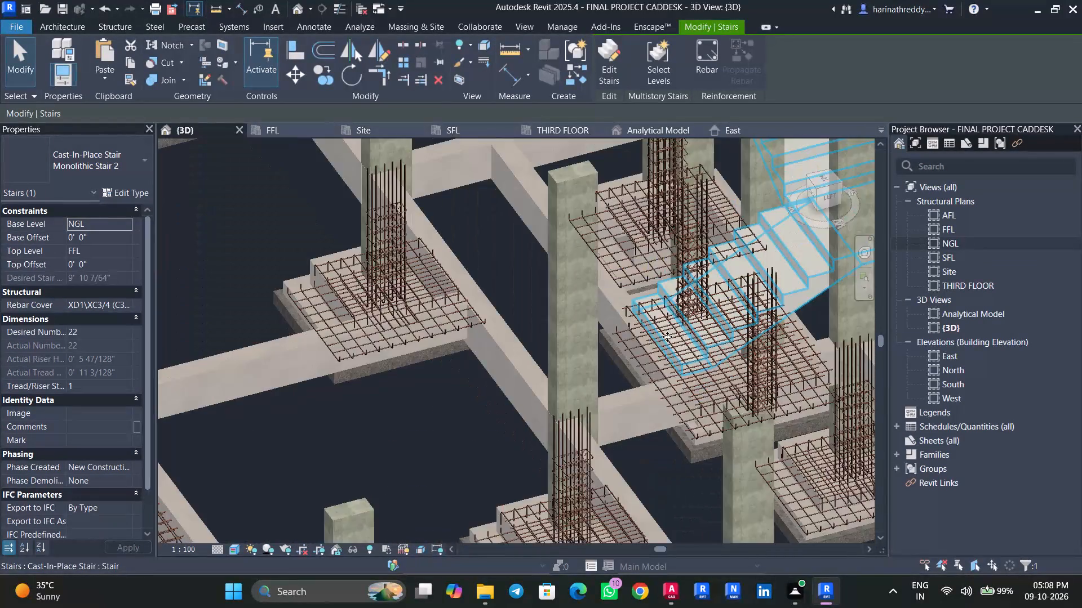
{"action": "scroll", "coordinate": [667, 337], "scroll_direction": "down", "scroll_amount": 2}
{"action": "scroll", "coordinate": [667, 337], "scroll_direction": "up", "scroll_amount": 1}
{"action": "scroll", "coordinate": [667, 337], "scroll_direction": "down", "scroll_amount": 2}
{"action": "middle_click_drag", "start_coordinate": [675, 373], "coordinate": [931, 377], "text": "shift"}
{"action": "middle_click_drag", "start_coordinate": [807, 399], "coordinate": [733, 484]}
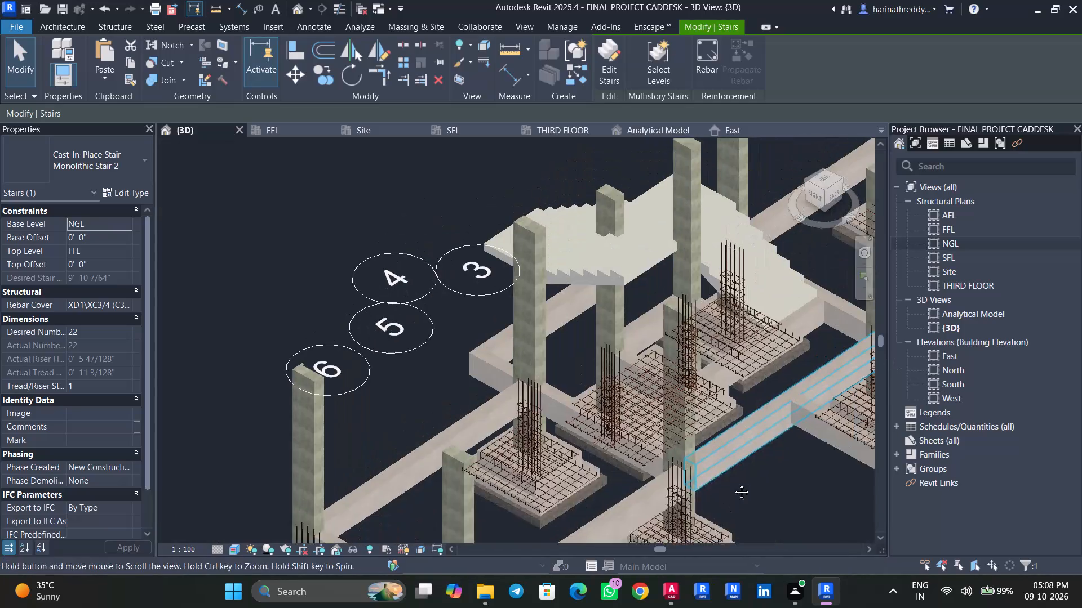
{"action": "middle_click_drag", "start_coordinate": [733, 484], "coordinate": [731, 486]}
{"action": "scroll", "coordinate": [766, 330], "scroll_direction": "up", "scroll_amount": 6}
Select the staircase and compare its flights and landing with the footings and beams from above.
{"action": "left_click", "coordinate": [788, 311]}
{"action": "scroll", "coordinate": [788, 311], "scroll_direction": "down", "scroll_amount": 3}
{"action": "middle_click_drag", "start_coordinate": [788, 311], "coordinate": [764, 406], "text": "shift"}
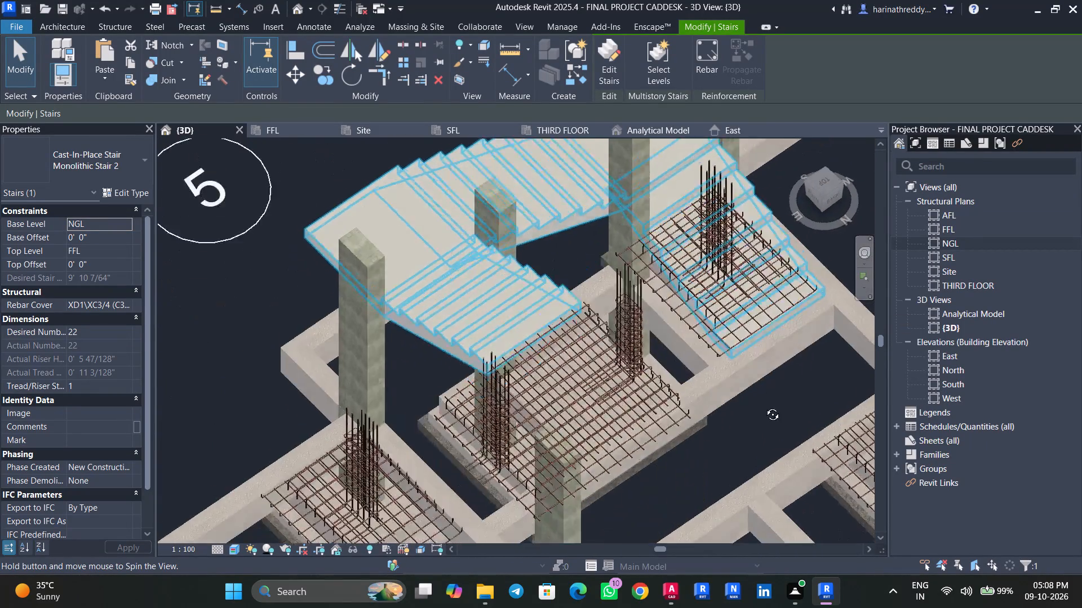
{"action": "middle_click_drag", "start_coordinate": [764, 406], "coordinate": [824, 475], "text": "shift"}
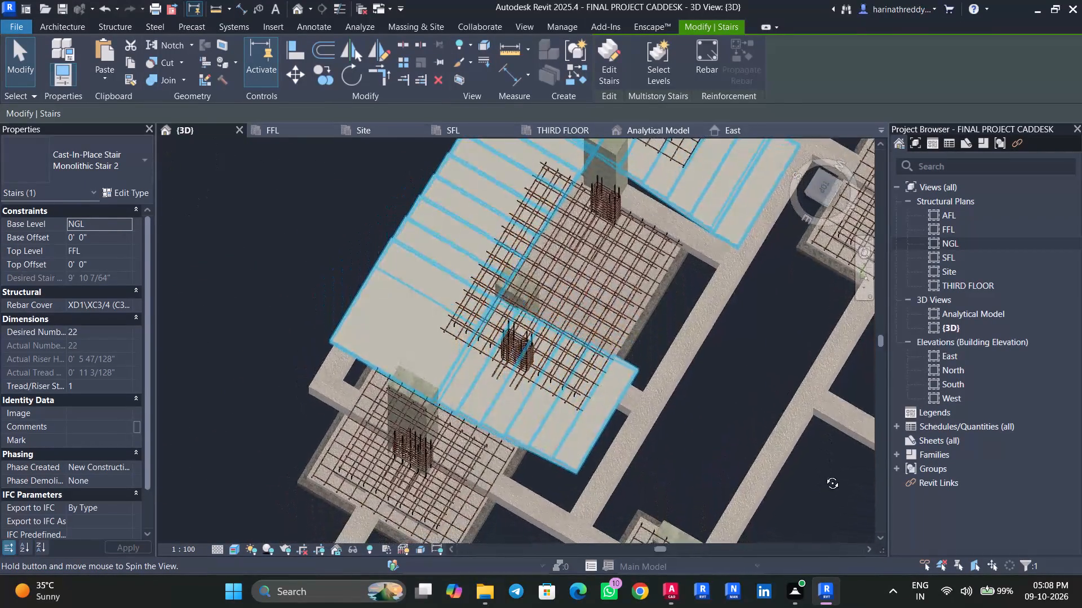
{"action": "middle_click_drag", "start_coordinate": [824, 475], "coordinate": [527, 372], "text": "shift"}
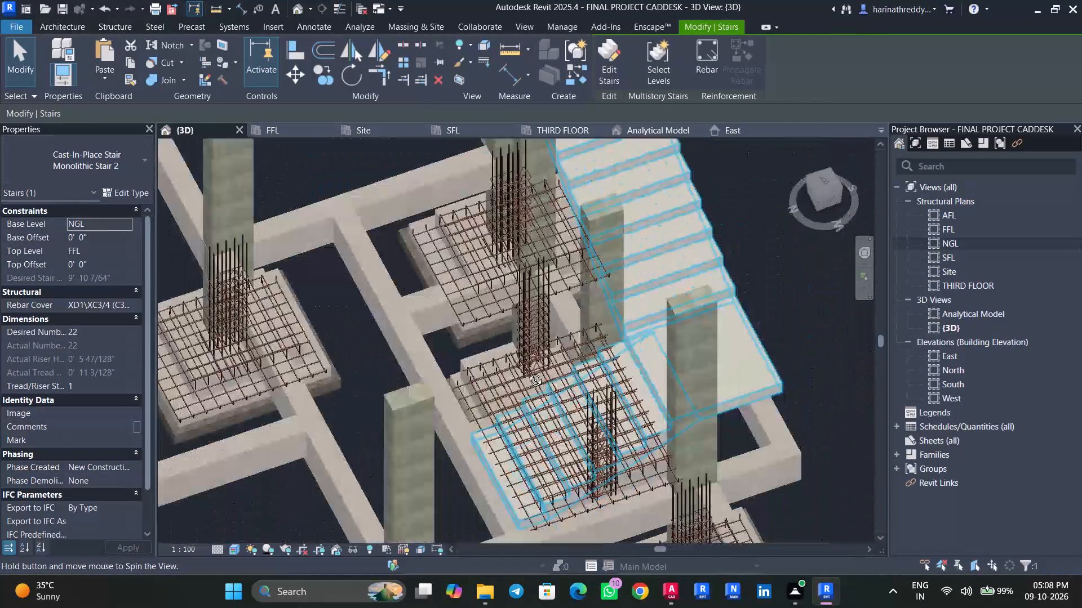
{"action": "middle_click_drag", "start_coordinate": [527, 372], "coordinate": [596, 292], "text": "shift"}
{"action": "scroll", "coordinate": [875, 318], "scroll_direction": "up", "scroll_amount": 5}
{"action": "scroll", "coordinate": [787, 361], "scroll_direction": "down", "scroll_amount": 4}
Examine the staircase's overall position within the whole frame of columns, beams and footings.
{"action": "middle_click_drag", "start_coordinate": [804, 382], "coordinate": [574, 365], "text": "shift"}
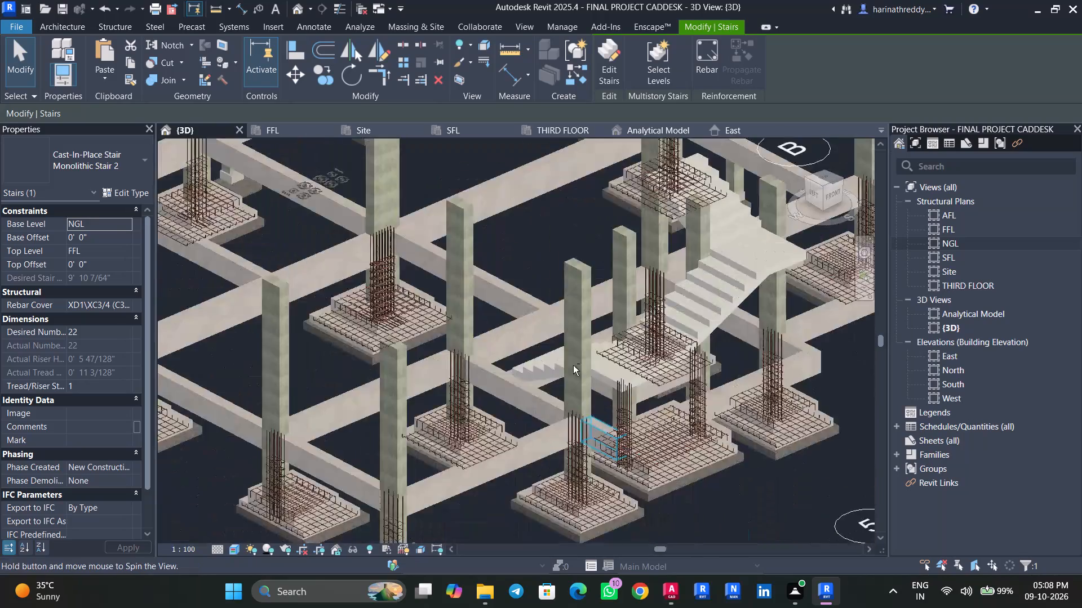
{"action": "scroll", "coordinate": [686, 328], "scroll_direction": "up", "scroll_amount": 9}
{"action": "scroll", "coordinate": [714, 344], "scroll_direction": "down", "scroll_amount": 9}
{"action": "scroll", "coordinate": [717, 349], "scroll_direction": "up", "scroll_amount": 1}
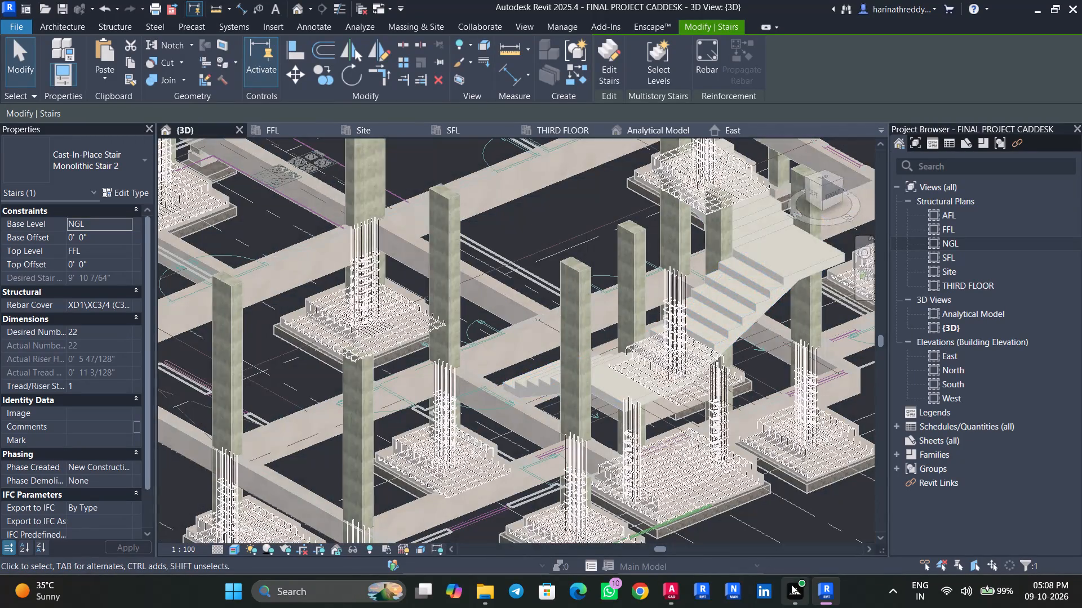
{"action": "double_click", "coordinate": [831, 595]}
{"action": "scroll", "coordinate": [606, 433], "scroll_direction": "down", "scroll_amount": 3}
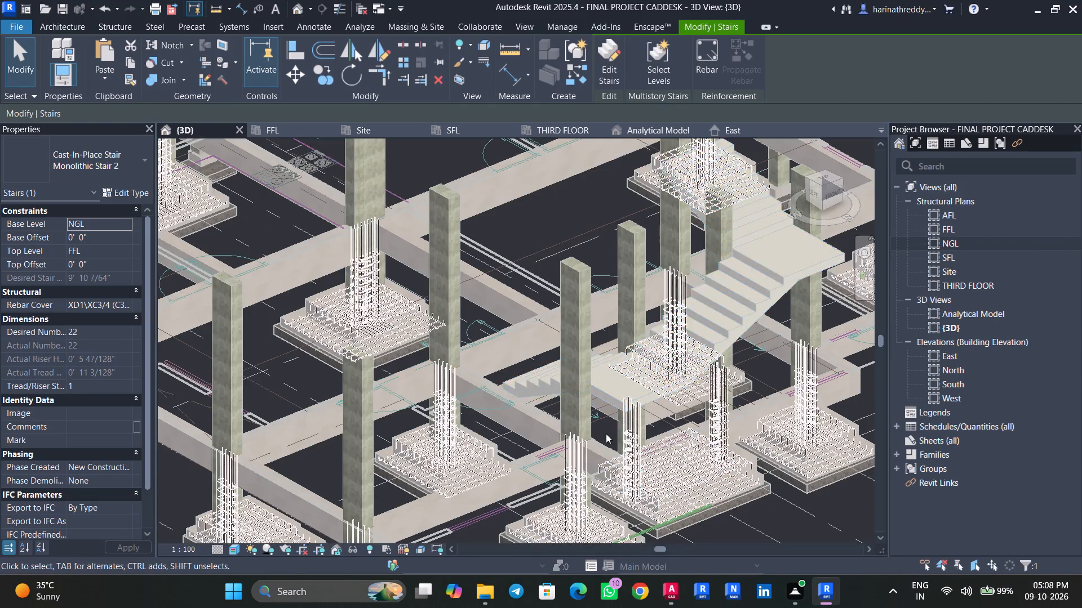
{"action": "scroll", "coordinate": [606, 433], "scroll_direction": "down", "scroll_amount": 4}
{"action": "scroll", "coordinate": [572, 480], "scroll_direction": "down", "scroll_amount": 1}
{"action": "scroll", "coordinate": [572, 480], "scroll_direction": "up", "scroll_amount": 5}
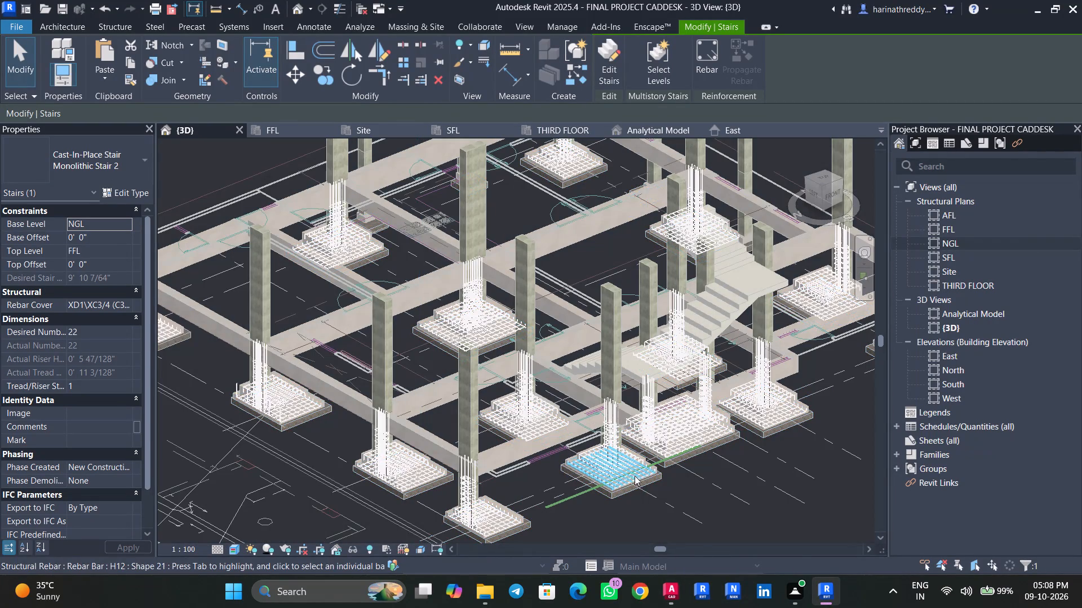
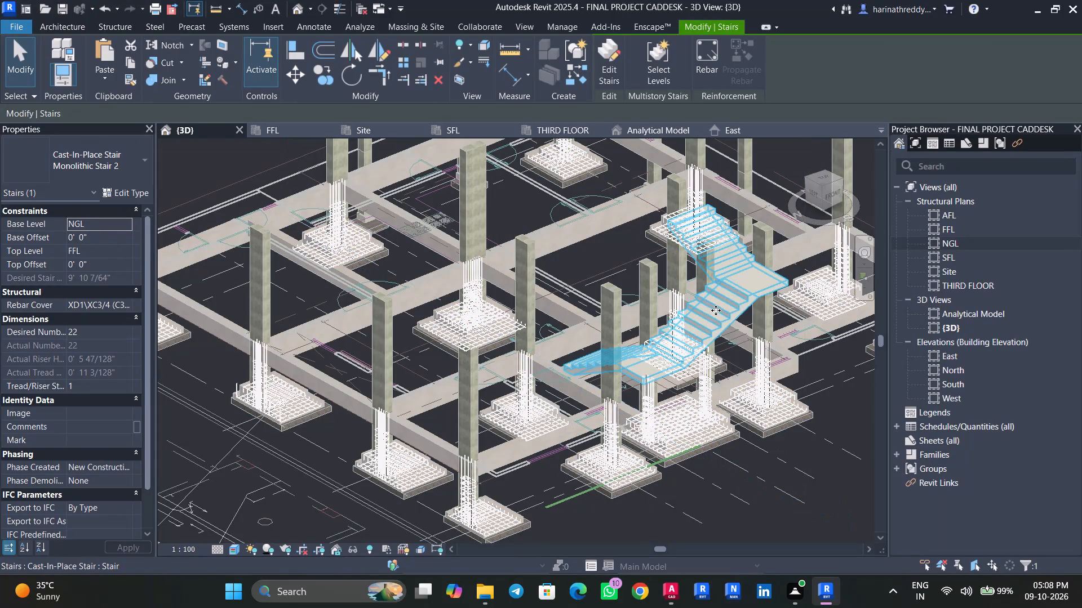
Open the NGL structural plan and draw a section line through the lift from the lobby to the road.
{"action": "double_click", "coordinate": [955, 245]}
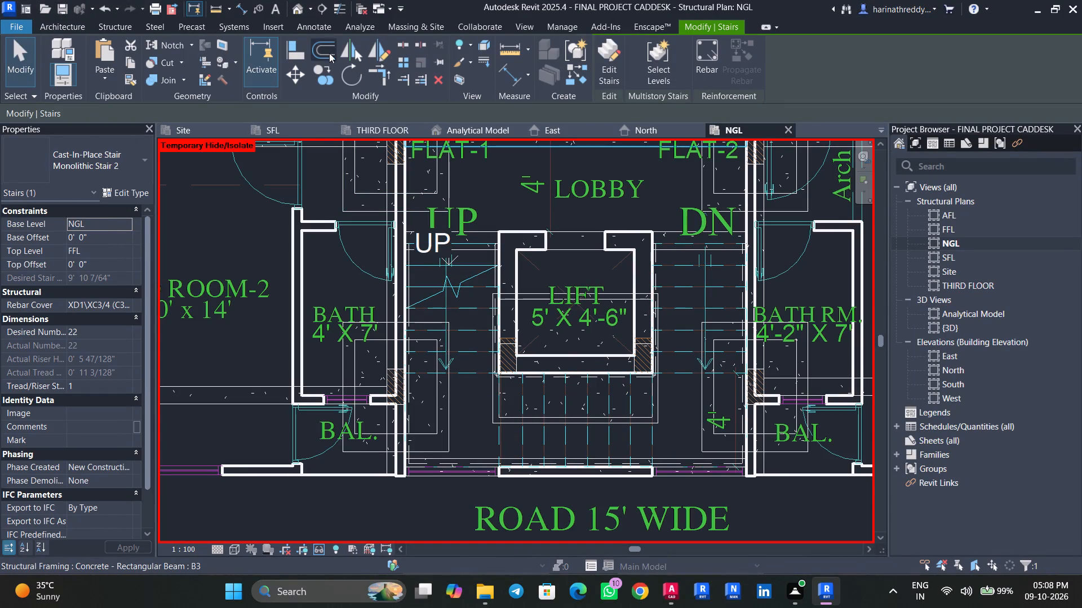
{"action": "left_click", "coordinate": [318, 8]}
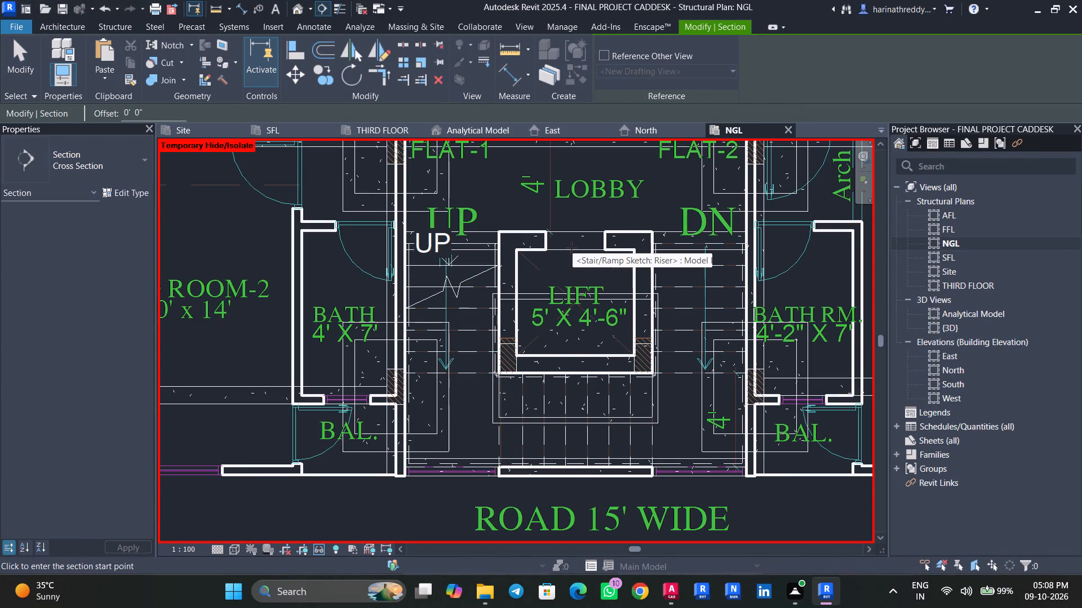
{"action": "left_click", "coordinate": [567, 217]}
{"action": "left_click", "coordinate": [569, 500]}
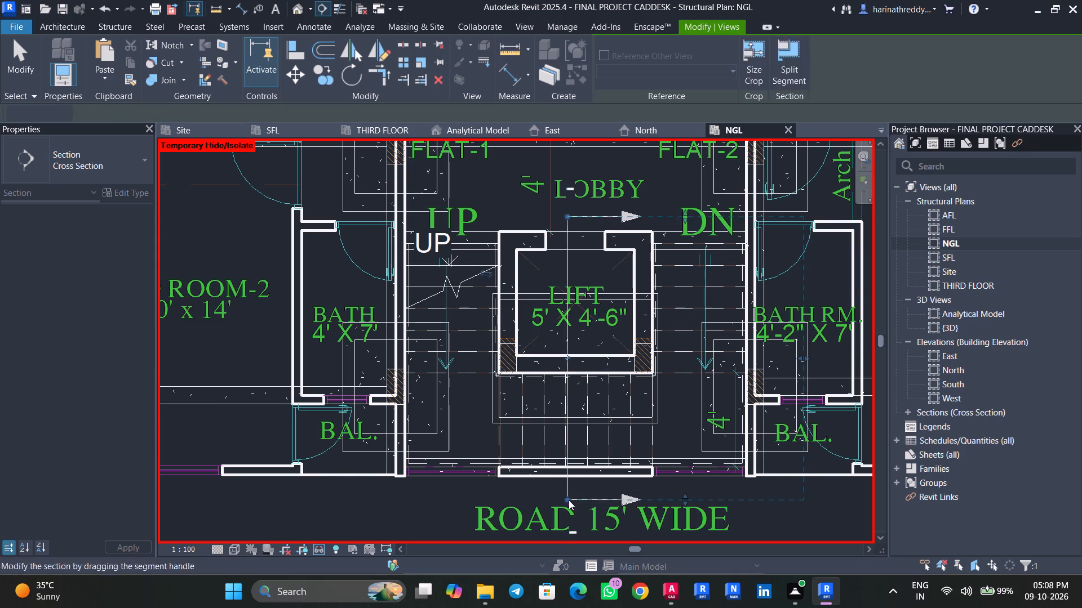
{"action": "key", "text": "Escape"}
{"action": "key", "text": "Escape"}
{"action": "key", "text": "Escape"}
Flip the section's viewing direction to face the UP flight.
{"action": "left_click", "coordinate": [568, 493]}
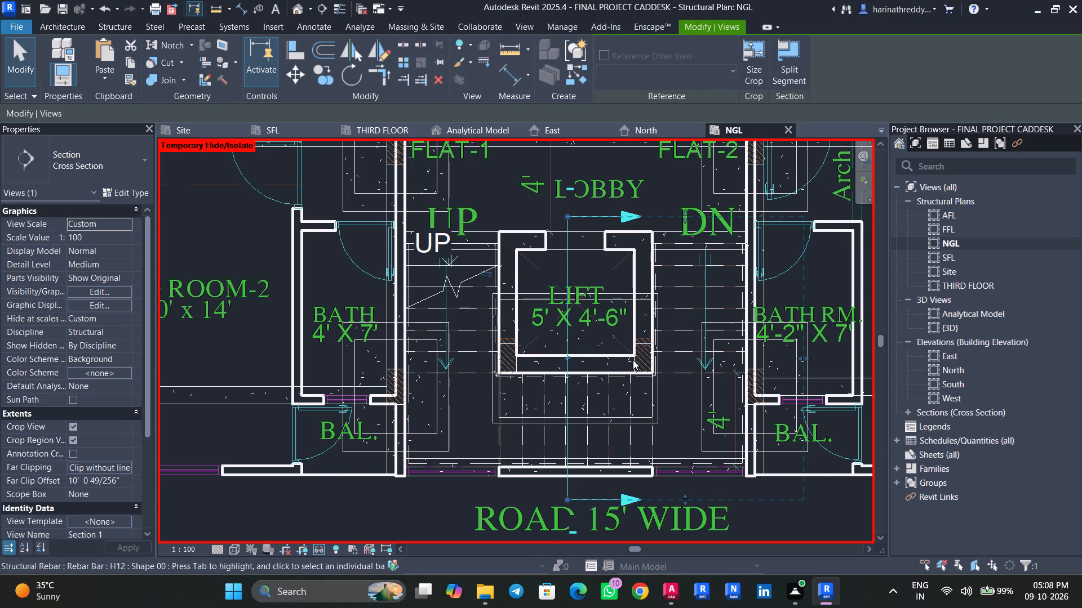
{"action": "middle_click_drag", "start_coordinate": [528, 496], "coordinate": [553, 444]}
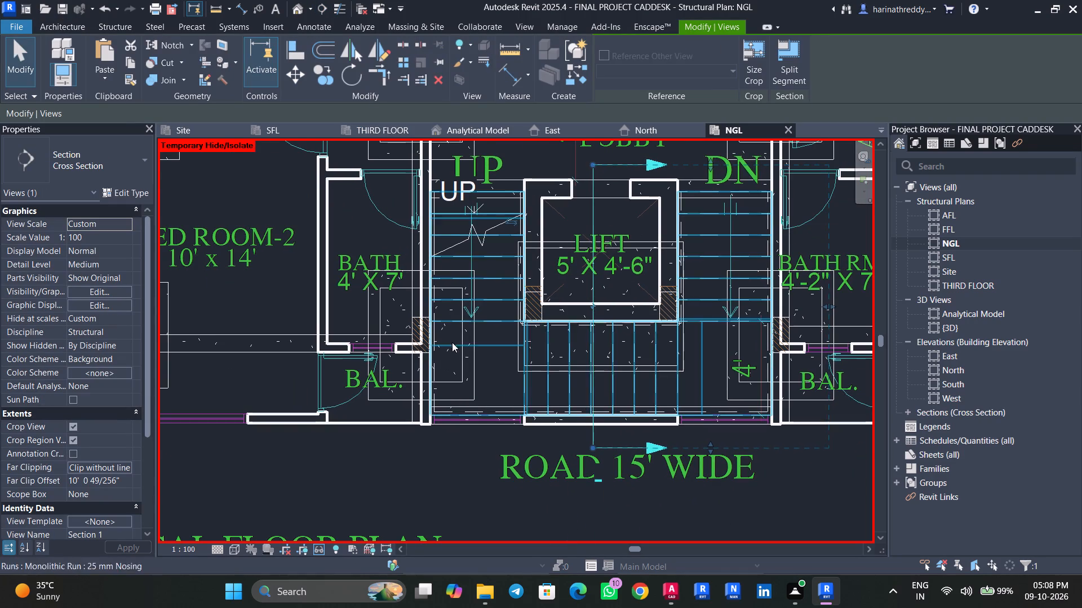
{"action": "scroll", "coordinate": [558, 350], "scroll_direction": "up", "scroll_amount": 5}
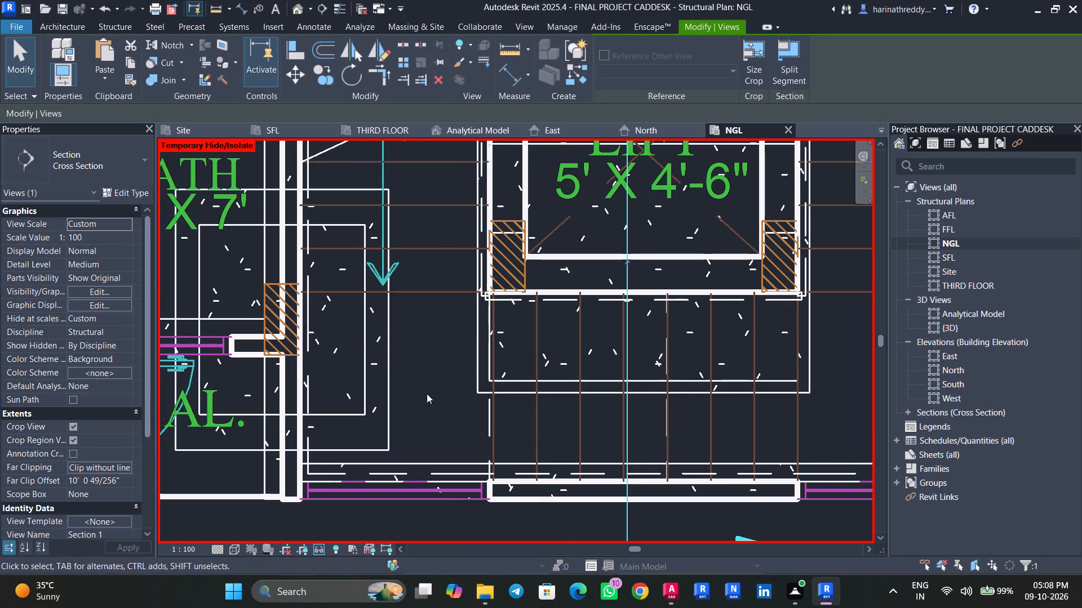
{"action": "middle_click_drag", "start_coordinate": [442, 370], "coordinate": [438, 569]}
{"action": "middle_click_drag", "start_coordinate": [521, 369], "coordinate": [521, 444]}
{"action": "scroll", "coordinate": [445, 308], "scroll_direction": "up", "scroll_amount": 3}
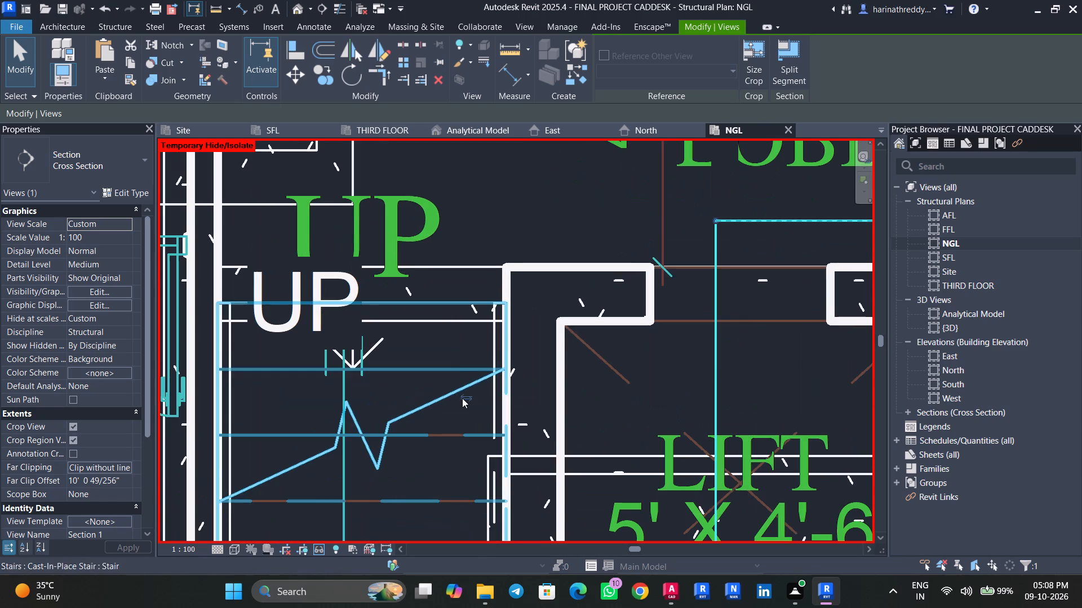
{"action": "left_click", "coordinate": [463, 396]}
Reduce the section's far clip offset to about 5' 10" so it ends within the UP flight, and shorten both ends of its extent.
{"action": "scroll", "coordinate": [463, 396], "scroll_direction": "up", "scroll_amount": 1}
{"action": "scroll", "coordinate": [463, 396], "scroll_direction": "down", "scroll_amount": 7}
{"action": "middle_click_drag", "start_coordinate": [424, 424], "coordinate": [474, 334]}
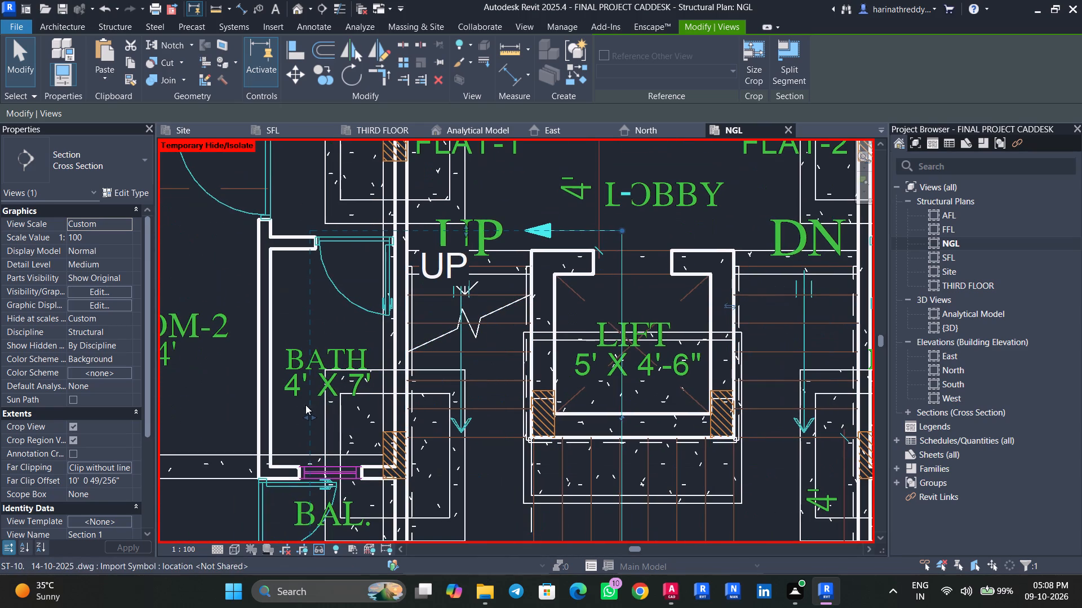
{"action": "left_click_drag", "start_coordinate": [312, 412], "coordinate": [440, 412]}
{"action": "middle_click_drag", "start_coordinate": [476, 411], "coordinate": [467, 296]}
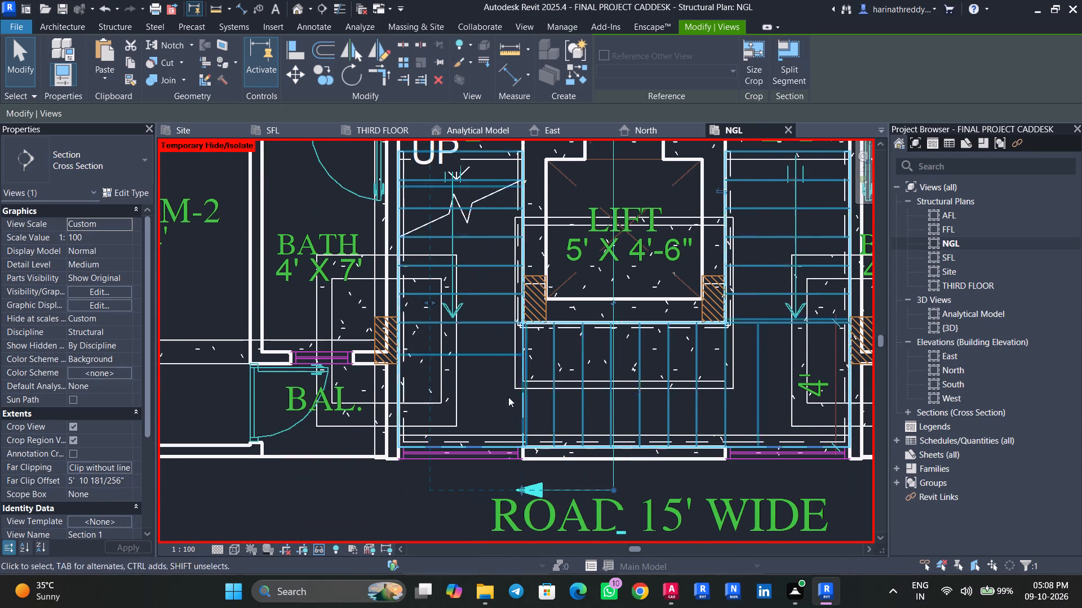
{"action": "left_click_drag", "start_coordinate": [525, 488], "coordinate": [537, 428]}
{"action": "scroll", "coordinate": [544, 373], "scroll_direction": "up", "scroll_amount": 1}
{"action": "middle_click_drag", "start_coordinate": [545, 374], "coordinate": [552, 476]}
{"action": "scroll", "coordinate": [547, 378], "scroll_direction": "down", "scroll_amount": 1}
{"action": "left_click_drag", "start_coordinate": [526, 221], "coordinate": [530, 258]}
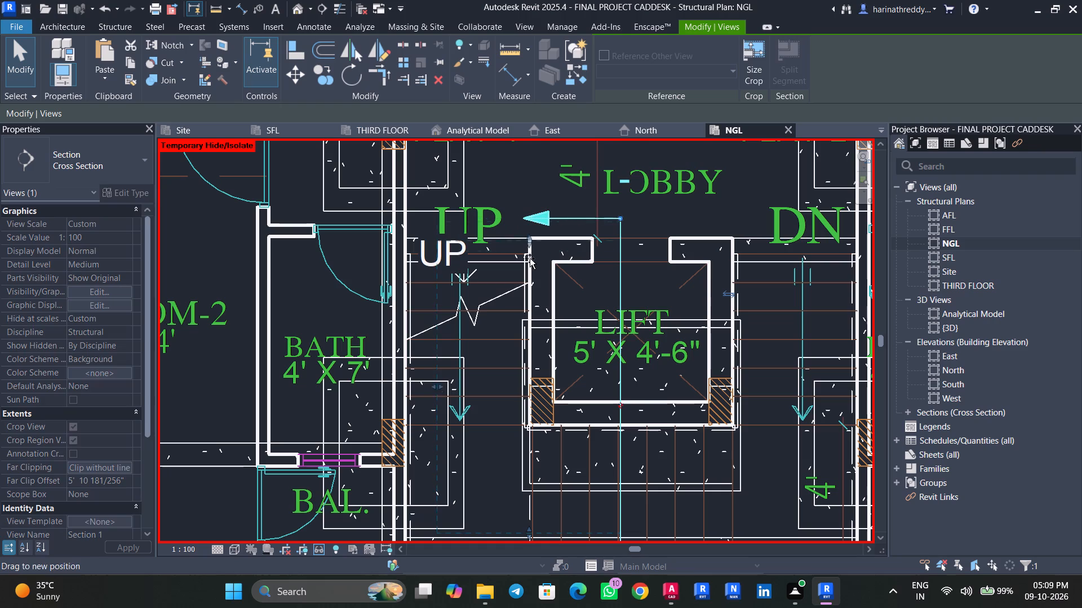
{"action": "left_click_drag", "start_coordinate": [530, 258], "coordinate": [529, 258]}
Open the new section's view and enlarge its crop region upward and outward on both sides around the lower flight and landing.
{"action": "right_click", "coordinate": [616, 282]}
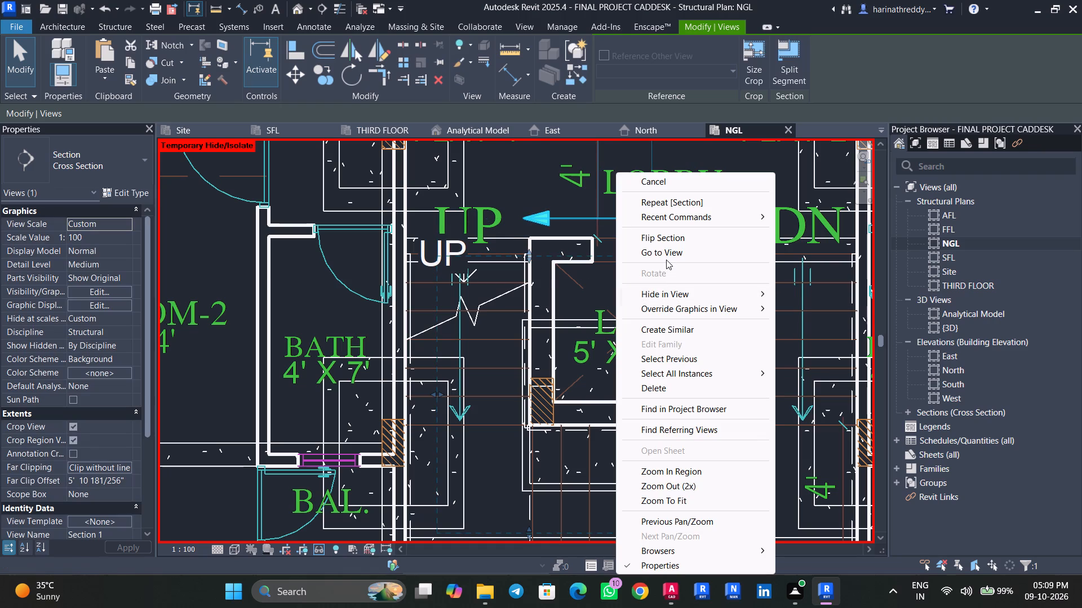
{"action": "left_click", "coordinate": [666, 256]}
{"action": "scroll", "coordinate": [506, 433], "scroll_direction": "up", "scroll_amount": 6}
{"action": "middle_click_drag", "start_coordinate": [535, 396], "coordinate": [495, 471]}
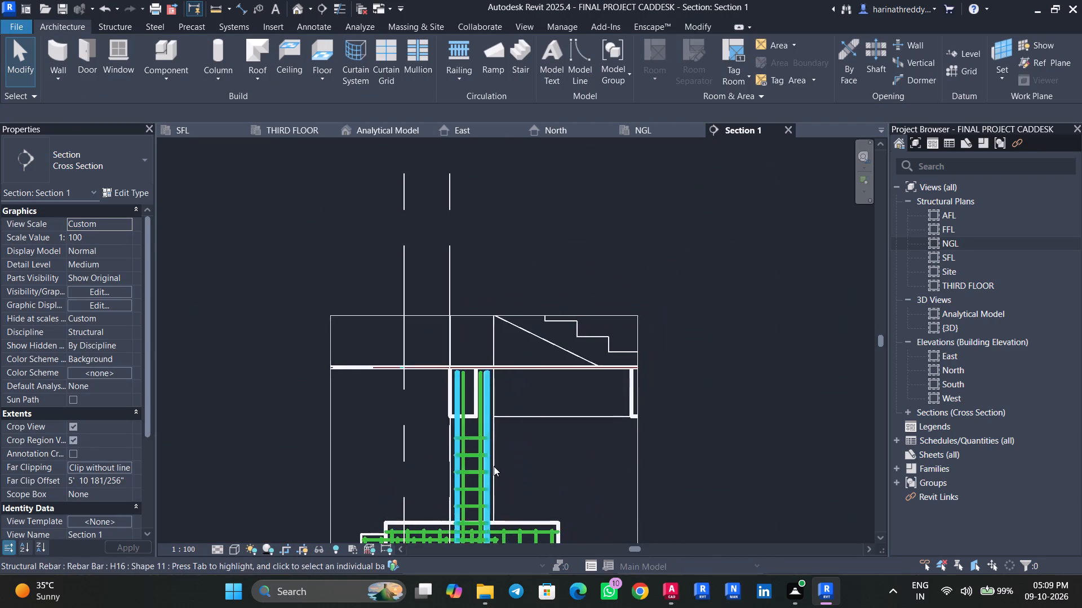
{"action": "scroll", "coordinate": [494, 465], "scroll_direction": "down", "scroll_amount": 4}
{"action": "left_click", "coordinate": [484, 381]}
{"action": "left_click_drag", "start_coordinate": [487, 377], "coordinate": [485, 251]}
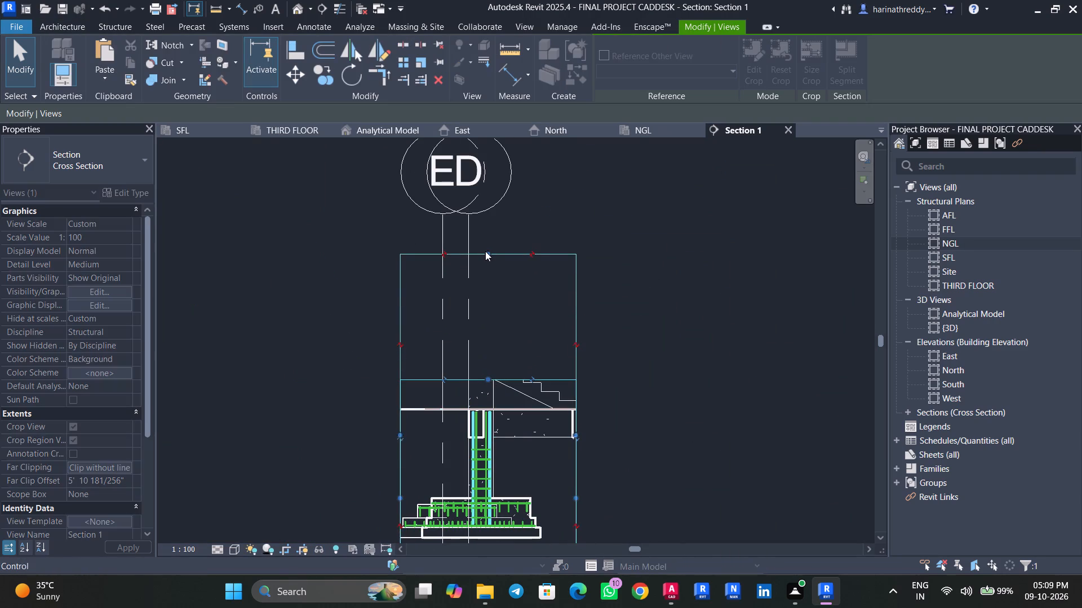
{"action": "left_click_drag", "start_coordinate": [485, 251], "coordinate": [485, 235]}
{"action": "left_click_drag", "start_coordinate": [577, 426], "coordinate": [640, 431]}
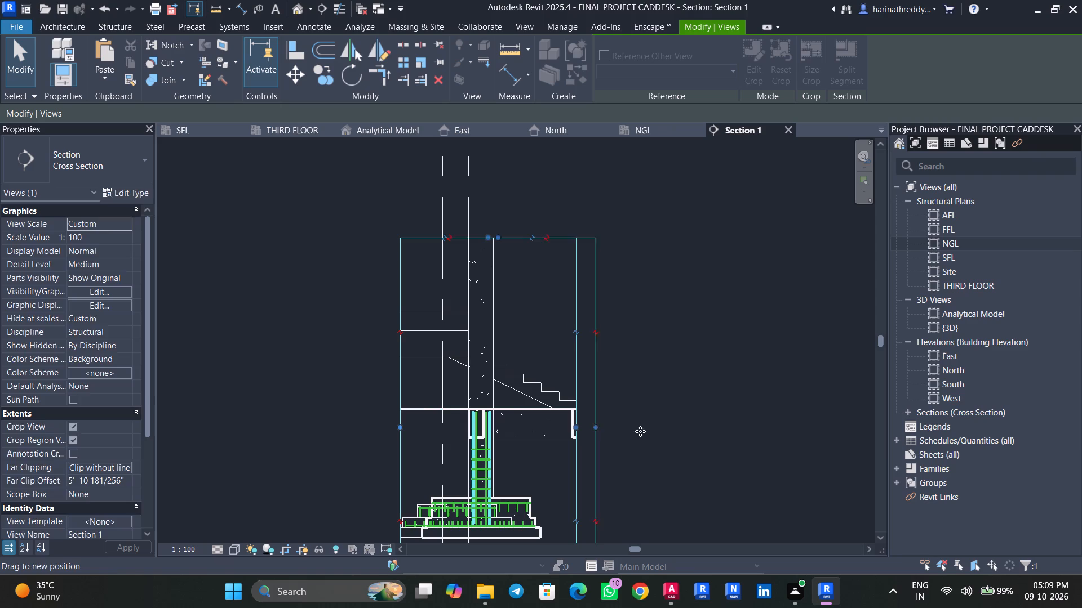
{"action": "left_click_drag", "start_coordinate": [640, 431], "coordinate": [653, 431]}
{"action": "left_click_drag", "start_coordinate": [397, 426], "coordinate": [276, 434]}
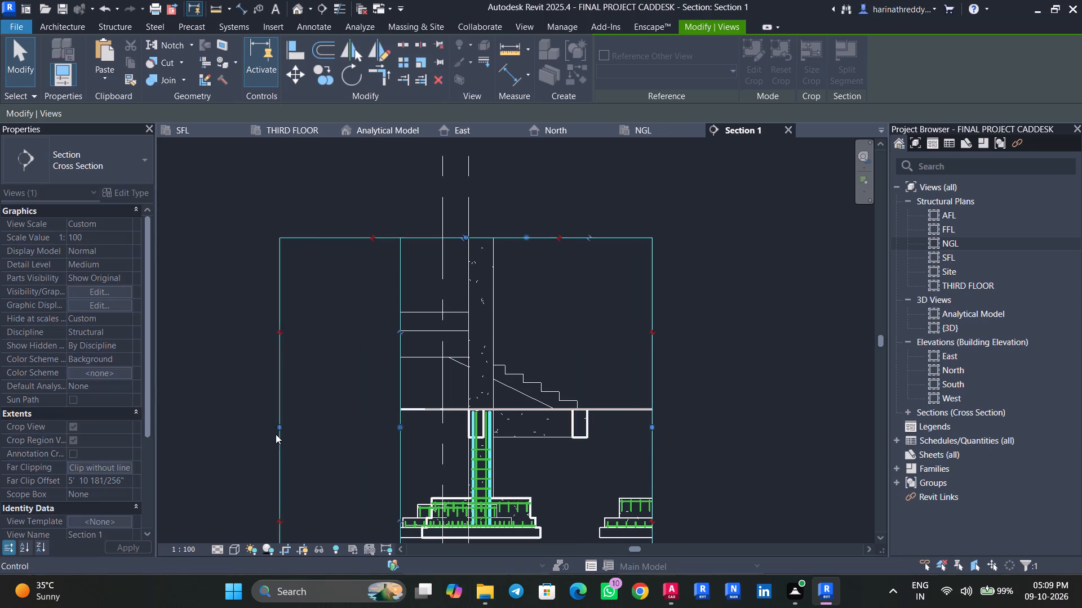
{"action": "left_click_drag", "start_coordinate": [276, 434], "coordinate": [367, 434]}
Display the section with thin lines and inspect the lower flight's meeting with the plinth beams.
{"action": "scroll", "coordinate": [397, 428], "scroll_direction": "up", "scroll_amount": 4}
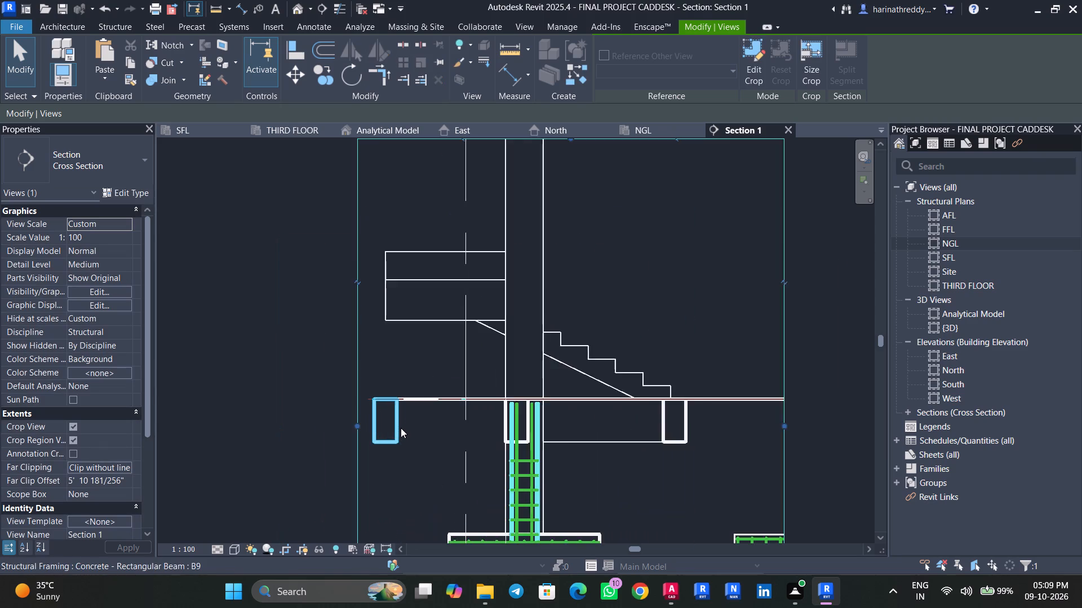
{"action": "left_click", "coordinate": [338, 14]}
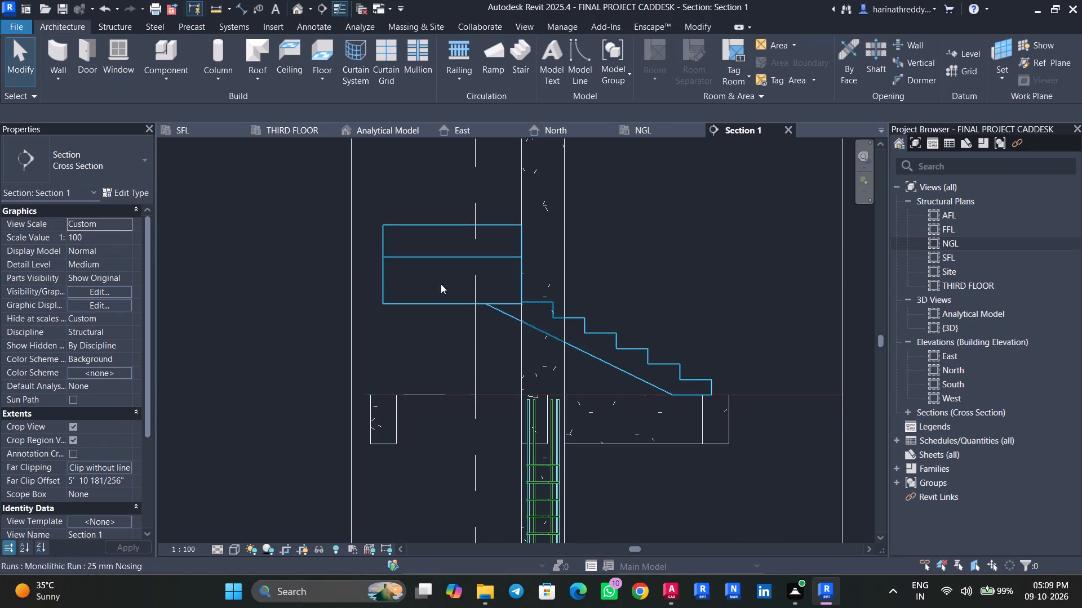
{"action": "scroll", "coordinate": [597, 372], "scroll_direction": "up", "scroll_amount": 3}
{"action": "middle_click_drag", "start_coordinate": [590, 362], "coordinate": [499, 386]}
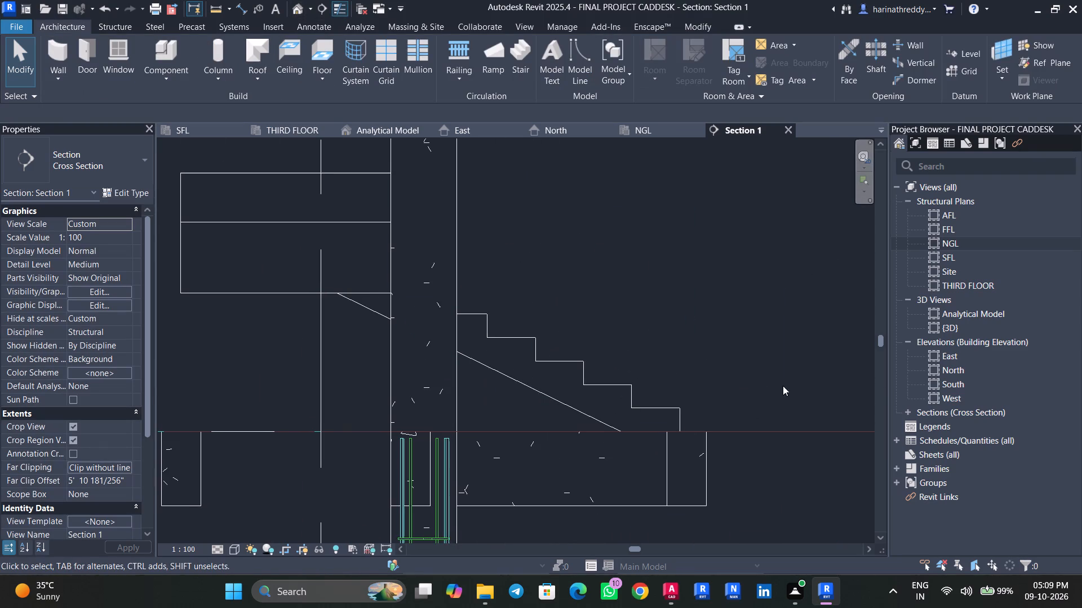
Move the section line in the NGL plan from the lift onto the DN flight.
{"action": "double_click", "coordinate": [960, 247]}
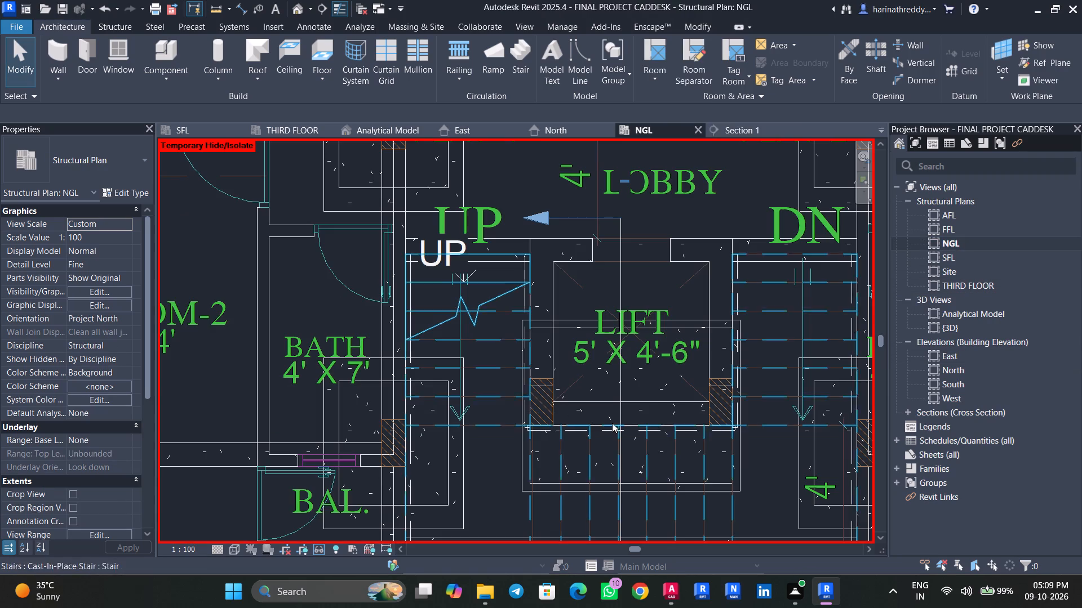
{"action": "left_click", "coordinate": [616, 290]}
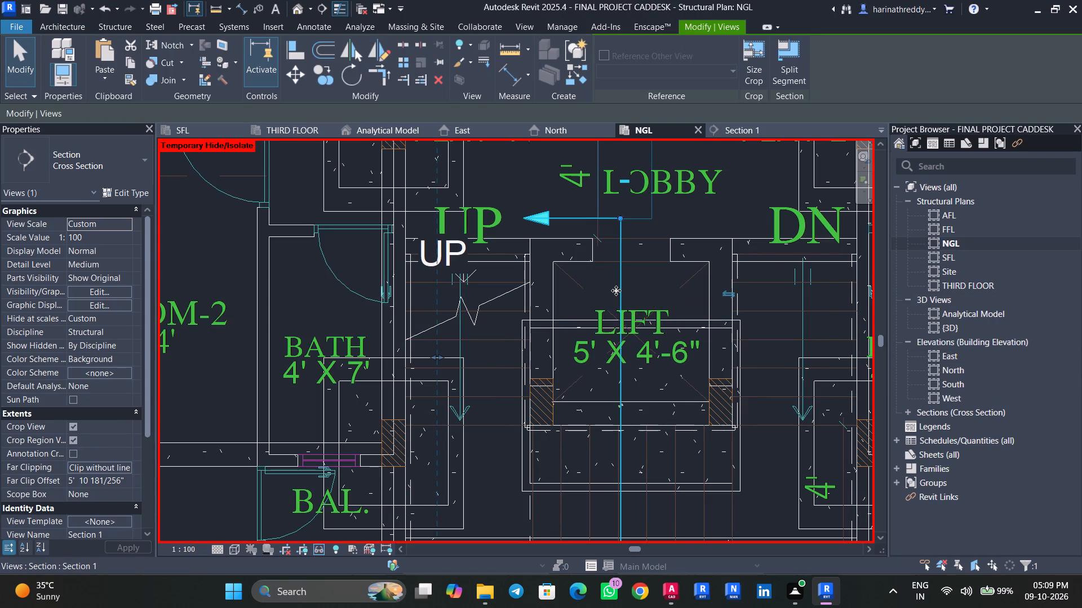
{"action": "left_click_drag", "start_coordinate": [620, 292], "coordinate": [626, 293]}
{"action": "left_click_drag", "start_coordinate": [626, 293], "coordinate": [800, 293]}
{"action": "middle_click_drag", "start_coordinate": [790, 298], "coordinate": [654, 250]}
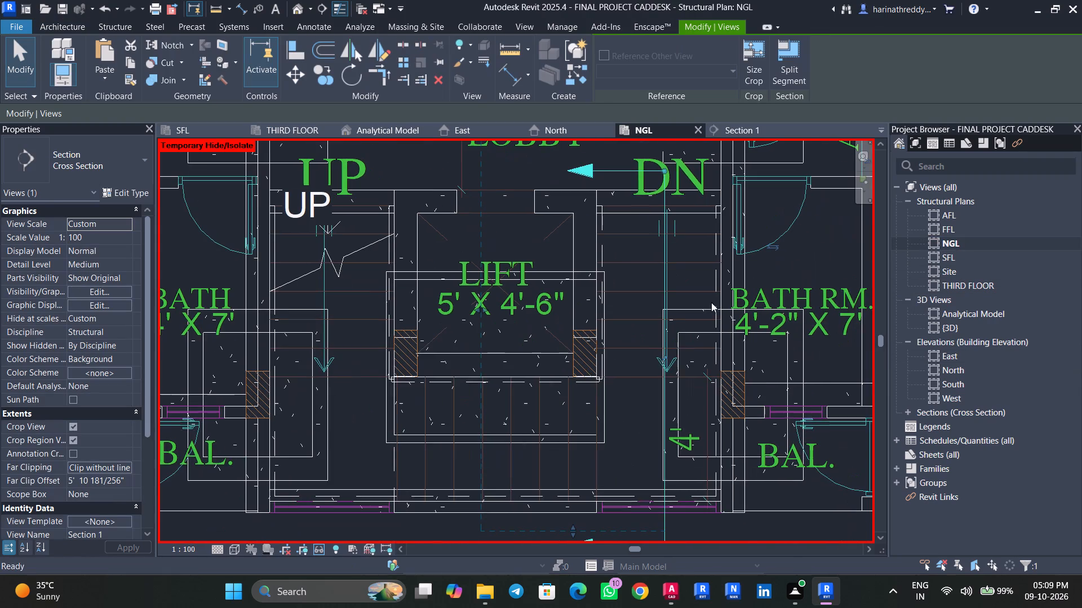
Reopen the section view and extend the top of its crop region above the upper flight.
{"action": "left_click", "coordinate": [907, 412]}
{"action": "double_click", "coordinate": [955, 427]}
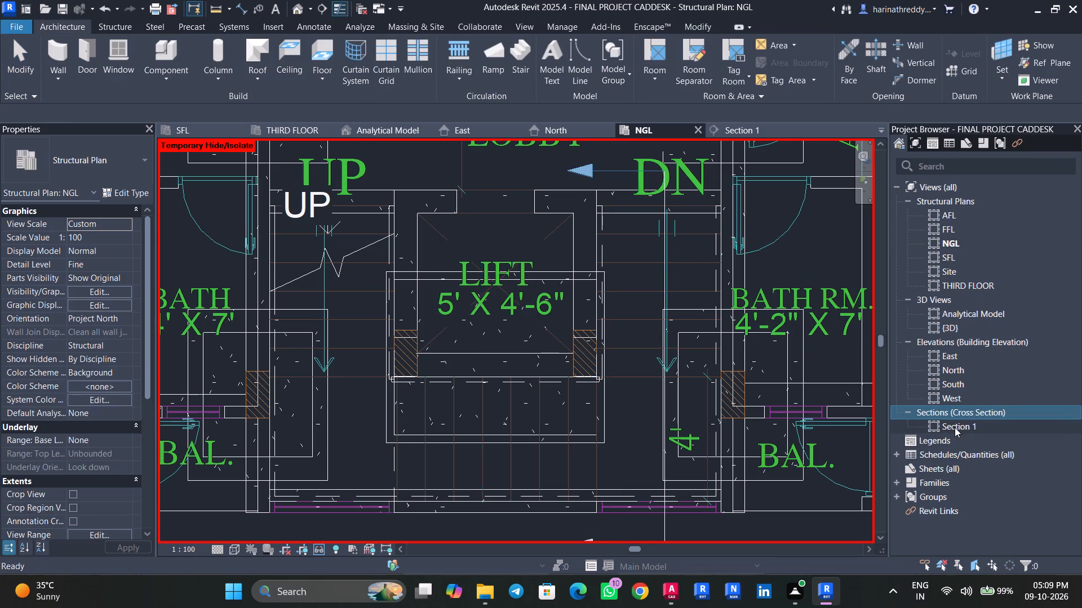
{"action": "scroll", "coordinate": [539, 402], "scroll_direction": "down", "scroll_amount": 8}
{"action": "middle_click_drag", "start_coordinate": [560, 355], "coordinate": [565, 445]}
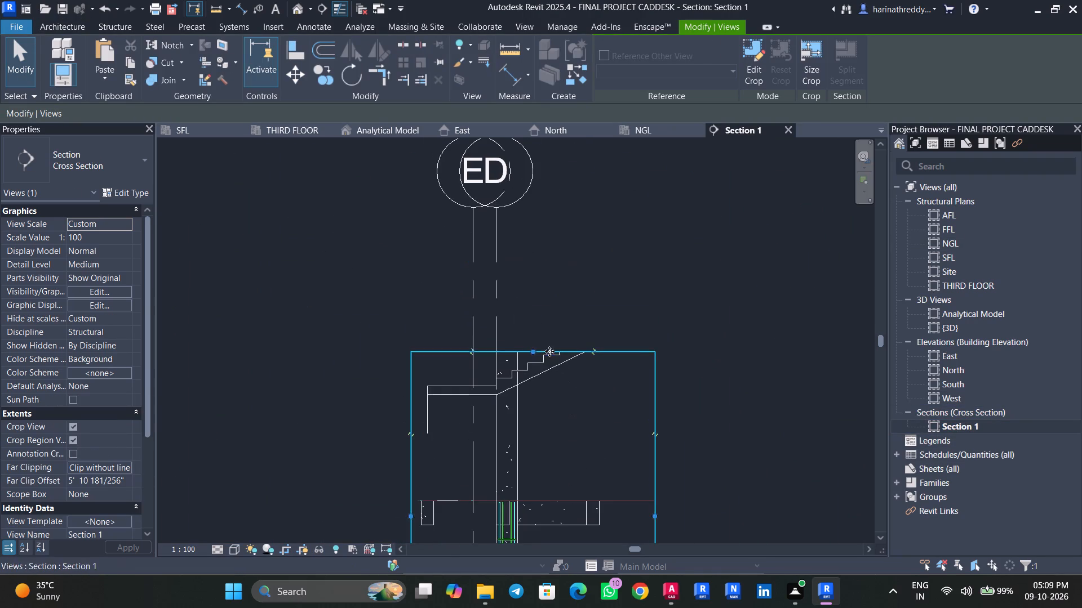
{"action": "left_click_drag", "start_coordinate": [527, 351], "coordinate": [544, 267]}
{"action": "scroll", "coordinate": [544, 370], "scroll_direction": "up", "scroll_amount": 3}
{"action": "middle_click_drag", "start_coordinate": [544, 370], "coordinate": [572, 369]}
{"action": "scroll", "coordinate": [572, 369], "scroll_direction": "up", "scroll_amount": 1}
{"action": "scroll", "coordinate": [573, 385], "scroll_direction": "down", "scroll_amount": 3}
{"action": "scroll", "coordinate": [573, 385], "scroll_direction": "up", "scroll_amount": 2}
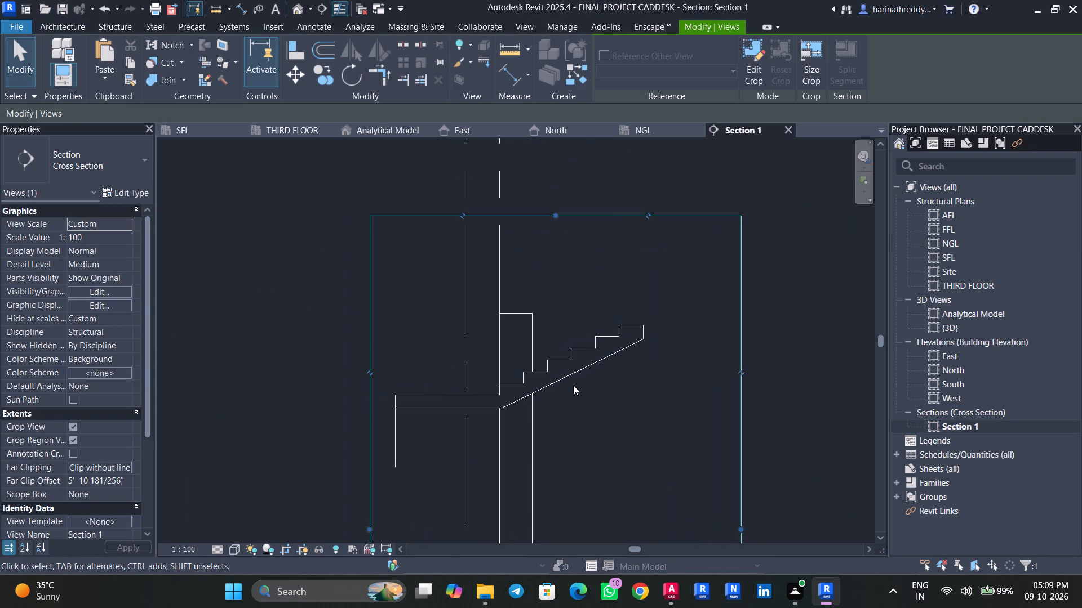
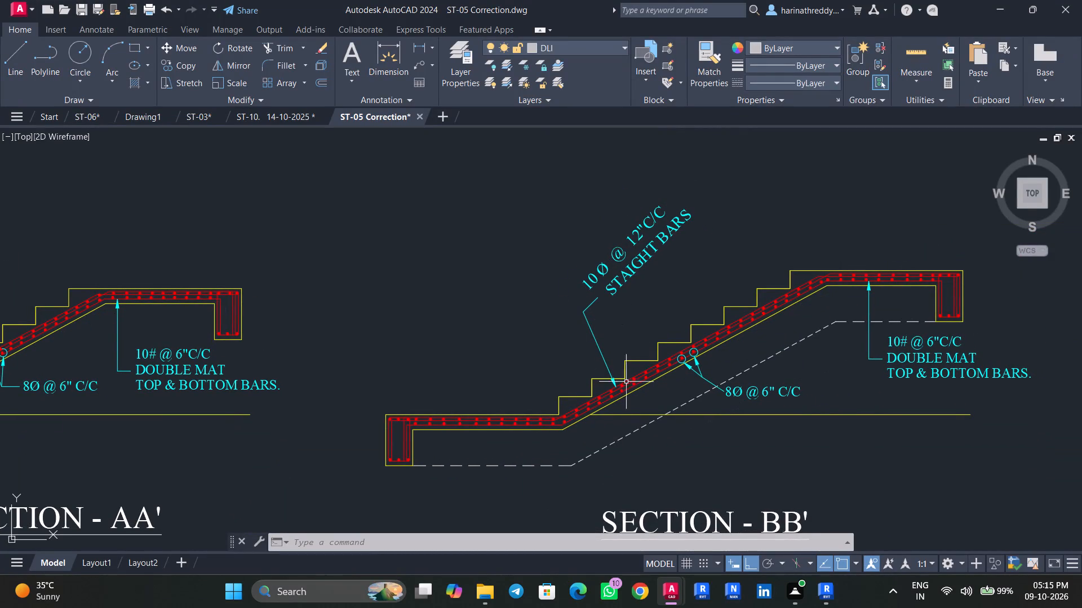
Examine the straight bars and distribution bars along the flight in Section BB' of the ST-05 Correction drawing.
{"action": "scroll", "coordinate": [627, 395], "scroll_direction": "up", "scroll_amount": 2}
{"action": "scroll", "coordinate": [627, 395], "scroll_direction": "down", "scroll_amount": 2}
{"action": "scroll", "coordinate": [593, 373], "scroll_direction": "up", "scroll_amount": 2}
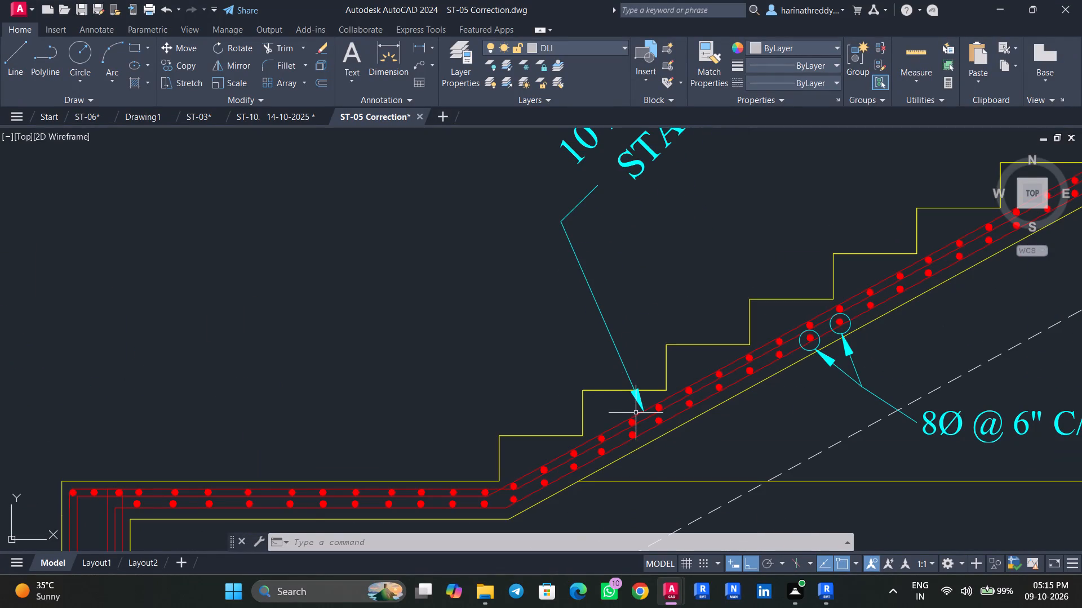
{"action": "left_click", "coordinate": [637, 413]}
{"action": "scroll", "coordinate": [637, 413], "scroll_direction": "down", "scroll_amount": 1}
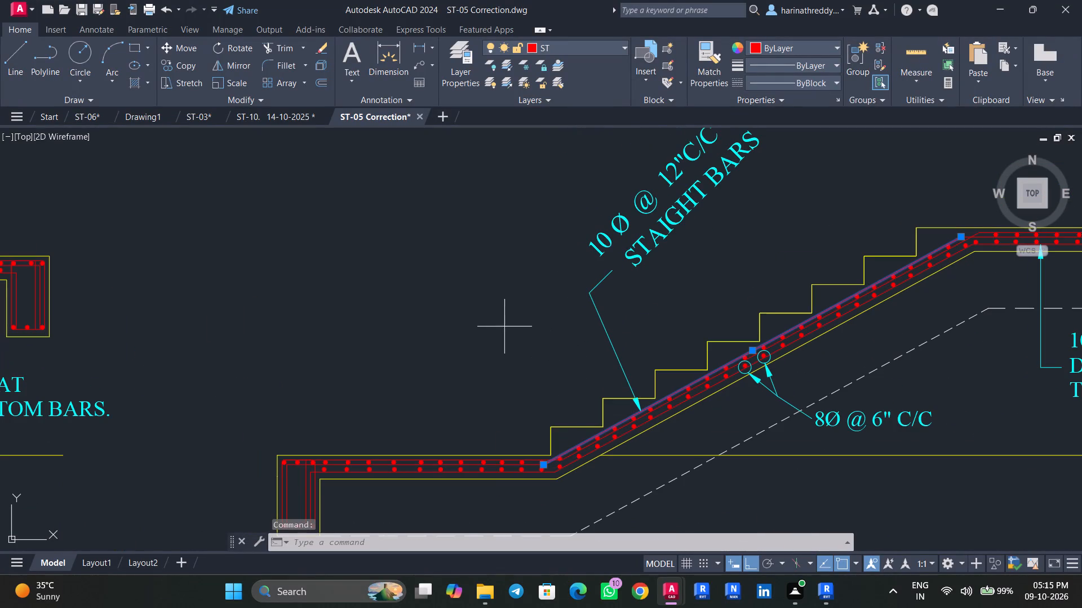
{"action": "left_click", "coordinate": [504, 327]}
{"action": "scroll", "coordinate": [510, 325], "scroll_direction": "down", "scroll_amount": 1}
{"action": "middle_click_drag", "start_coordinate": [511, 327], "coordinate": [498, 345]}
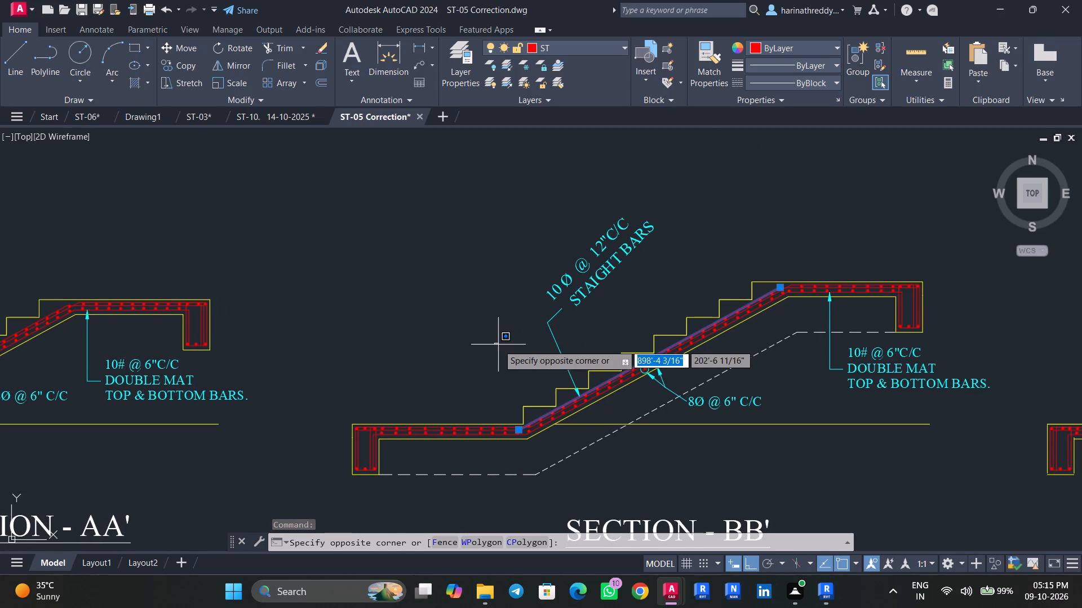
{"action": "key", "text": "Escape"}
{"action": "key", "text": "Escape"}
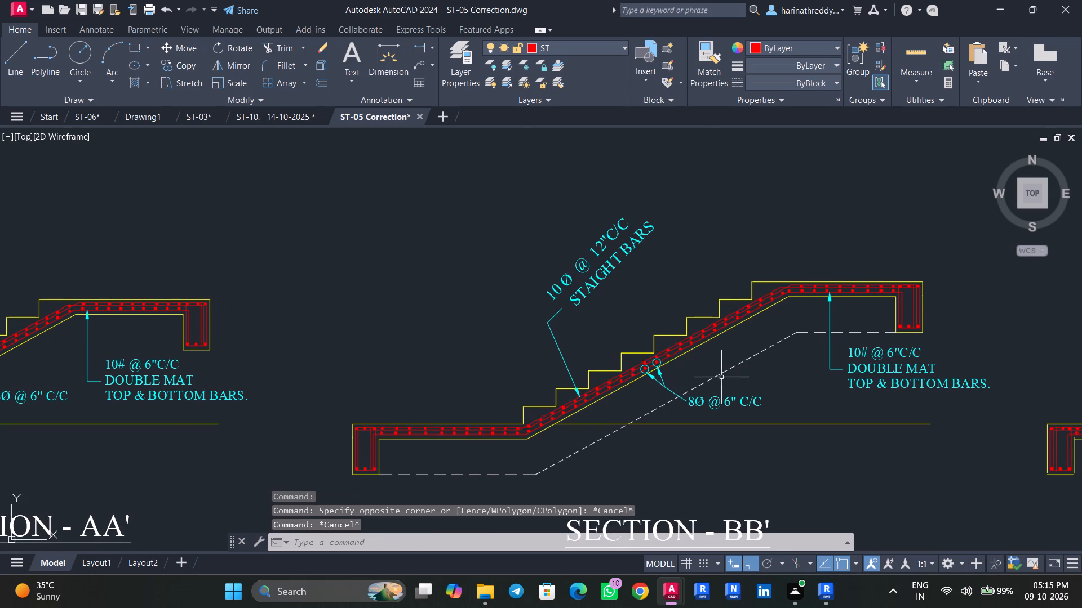
{"action": "scroll", "coordinate": [677, 380], "scroll_direction": "up", "scroll_amount": 5}
{"action": "scroll", "coordinate": [638, 369], "scroll_direction": "down", "scroll_amount": 4}
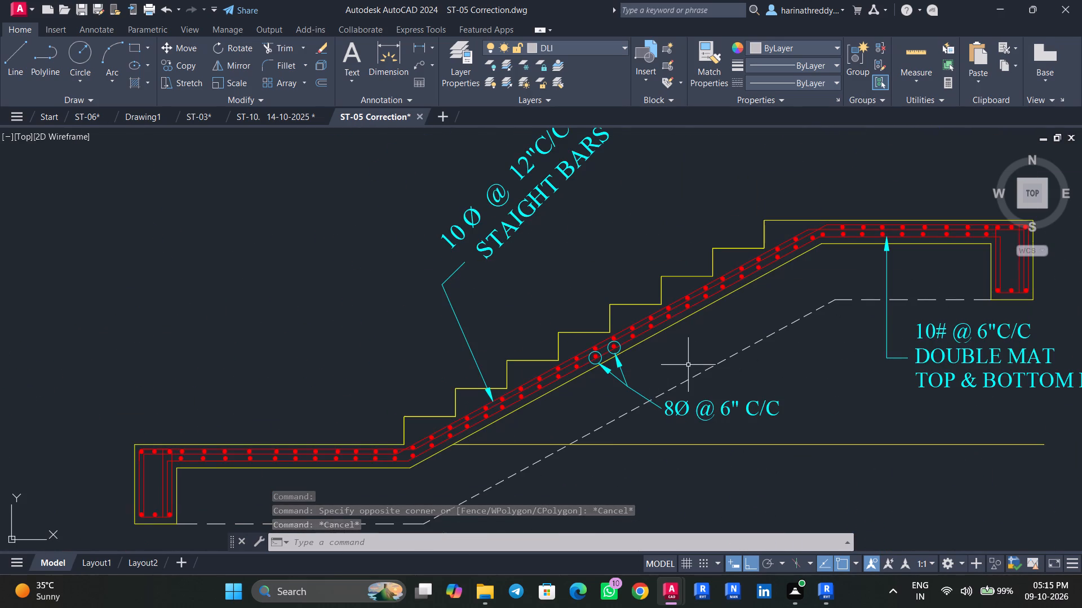
{"action": "middle_click_drag", "start_coordinate": [772, 336], "coordinate": [772, 337]}
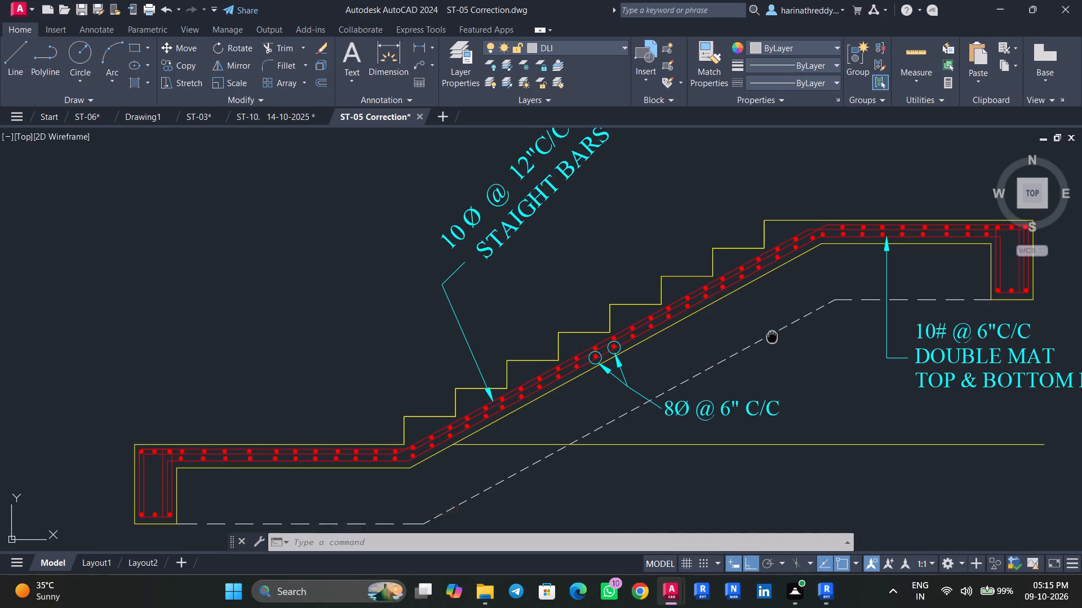
{"action": "middle_click_drag", "start_coordinate": [772, 337], "coordinate": [758, 364]}
{"action": "scroll", "coordinate": [917, 239], "scroll_direction": "up", "scroll_amount": 3}
{"action": "scroll", "coordinate": [818, 322], "scroll_direction": "down", "scroll_amount": 2}
{"action": "middle_click_drag", "start_coordinate": [858, 352], "coordinate": [849, 346]}
{"action": "scroll", "coordinate": [849, 346], "scroll_direction": "down", "scroll_amount": 1}
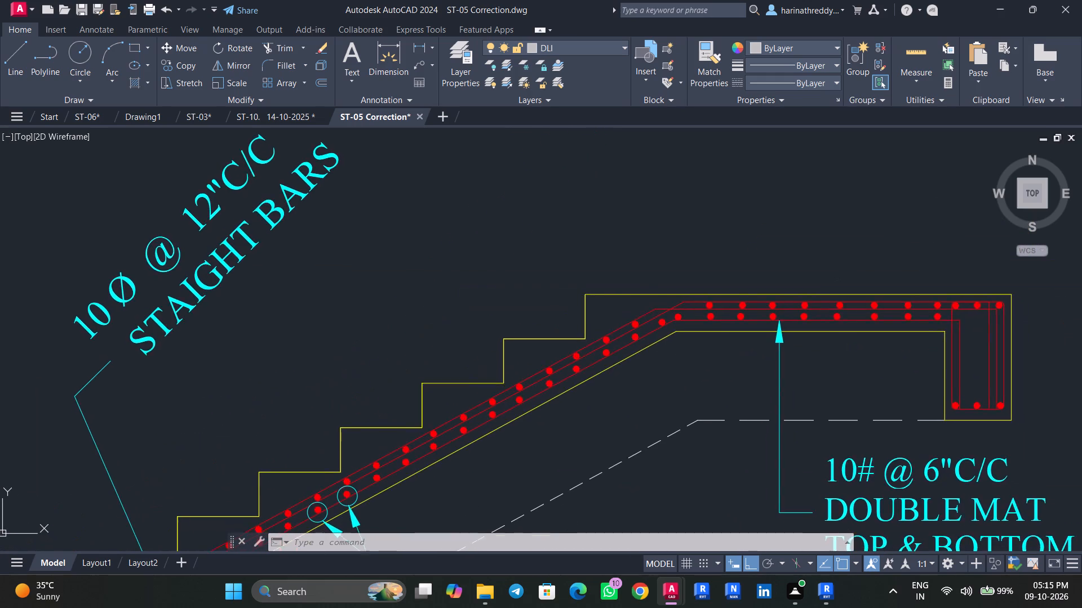
Trace the individual bar lines of Section BB' where the sloping flight reinforcement meets the upper landing's double mat.
{"action": "scroll", "coordinate": [804, 328], "scroll_direction": "up", "scroll_amount": 2}
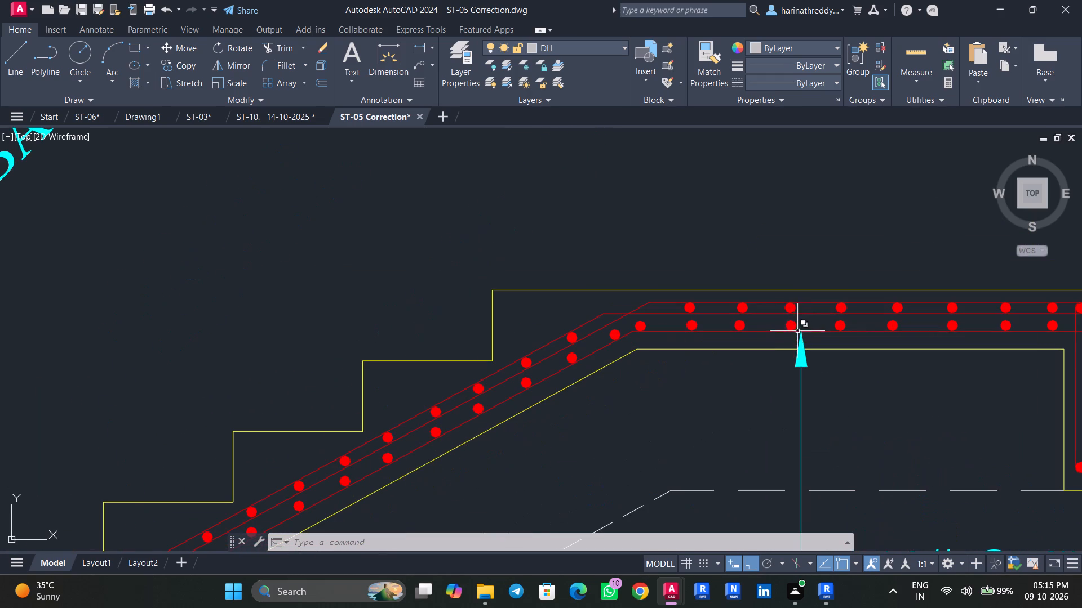
{"action": "left_click", "coordinate": [781, 332]}
{"action": "middle_click_drag", "start_coordinate": [660, 365], "coordinate": [771, 328]}
{"action": "middle_click_drag", "start_coordinate": [720, 359], "coordinate": [800, 306]}
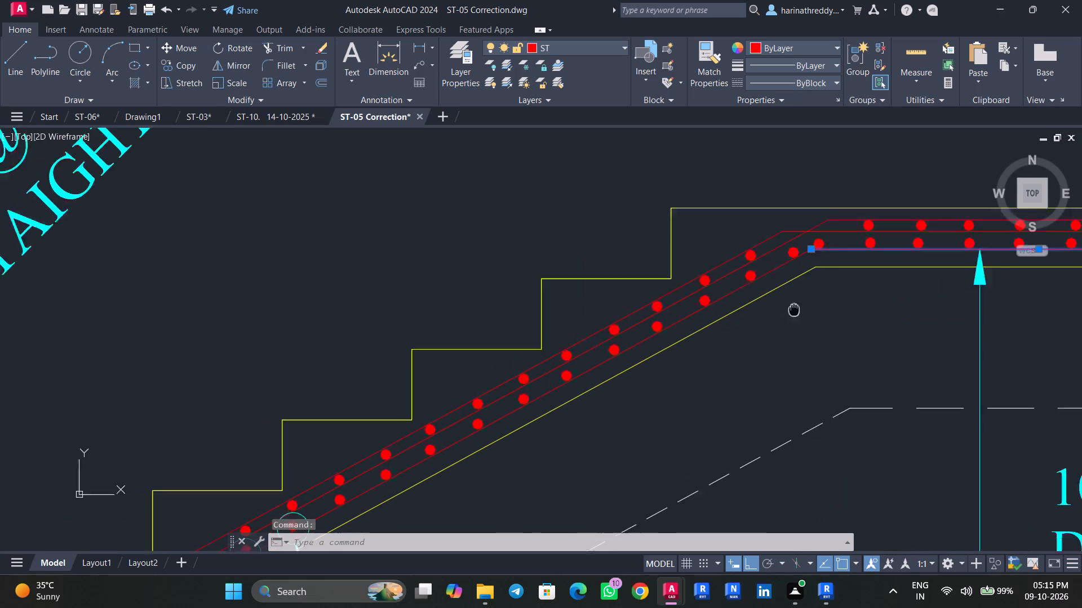
{"action": "middle_click_drag", "start_coordinate": [800, 306], "coordinate": [845, 275]}
{"action": "middle_click_drag", "start_coordinate": [755, 340], "coordinate": [858, 272]}
{"action": "middle_click_drag", "start_coordinate": [824, 310], "coordinate": [855, 272]}
{"action": "middle_click_drag", "start_coordinate": [775, 333], "coordinate": [693, 394]}
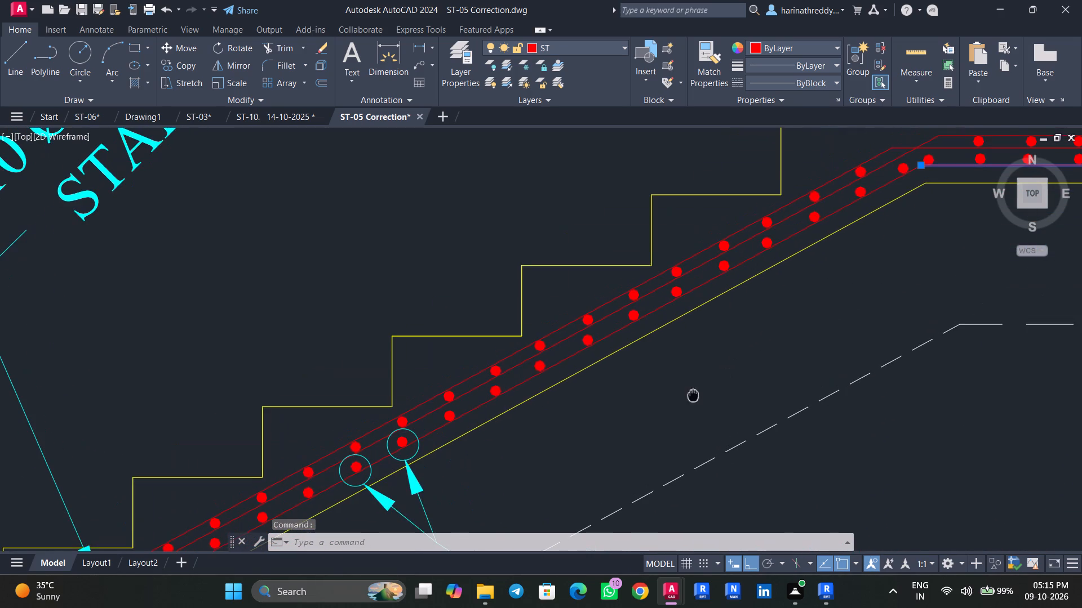
{"action": "middle_click_drag", "start_coordinate": [693, 394], "coordinate": [693, 395]}
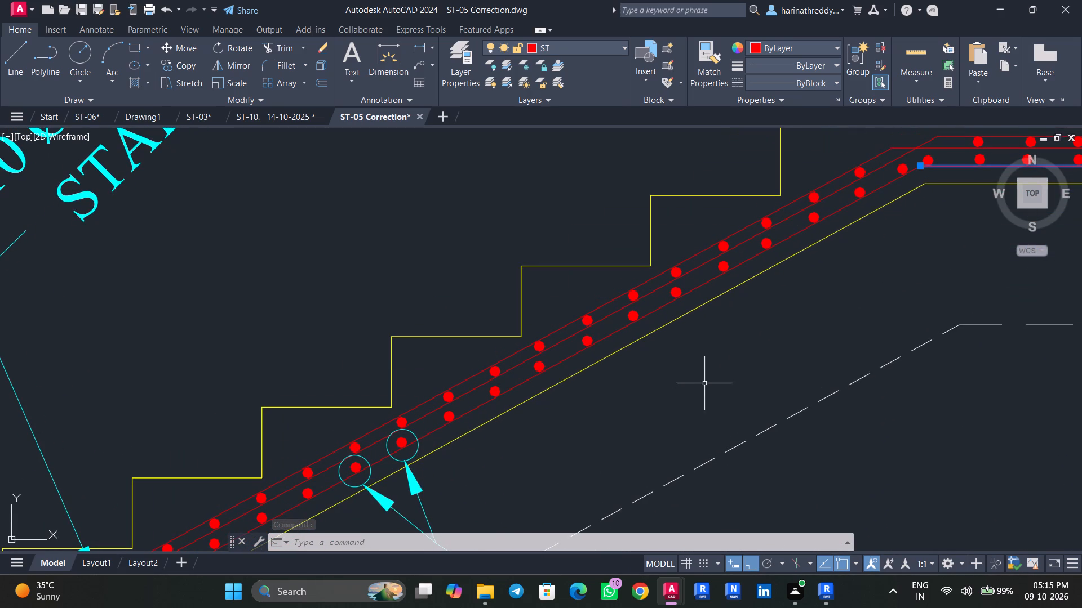
{"action": "scroll", "coordinate": [787, 305], "scroll_direction": "up", "scroll_amount": 1}
{"action": "middle_click_drag", "start_coordinate": [787, 305], "coordinate": [650, 399]}
{"action": "scroll", "coordinate": [651, 393], "scroll_direction": "down", "scroll_amount": 2}
{"action": "middle_click_drag", "start_coordinate": [653, 393], "coordinate": [596, 413]}
{"action": "scroll", "coordinate": [649, 352], "scroll_direction": "up", "scroll_amount": 1}
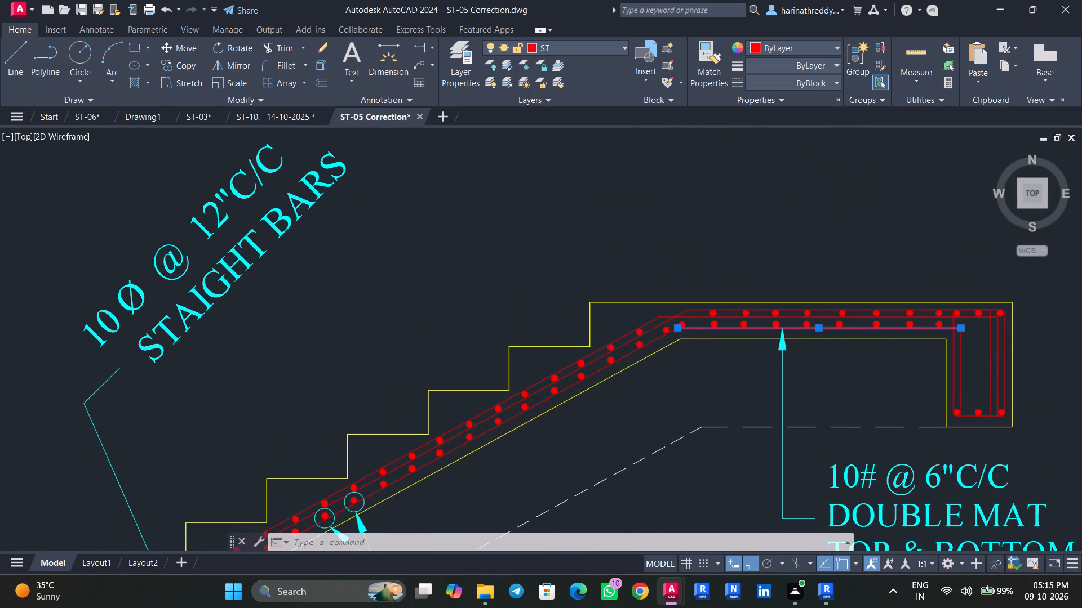
{"action": "scroll", "coordinate": [649, 352], "scroll_direction": "up", "scroll_amount": 1}
{"action": "key", "text": "Escape"}
{"action": "left_click", "coordinate": [638, 334]}
{"action": "scroll", "coordinate": [638, 334], "scroll_direction": "down", "scroll_amount": 4}
{"action": "scroll", "coordinate": [638, 334], "scroll_direction": "up", "scroll_amount": 1}
{"action": "scroll", "coordinate": [638, 334], "scroll_direction": "down", "scroll_amount": 4}
{"action": "middle_click_drag", "start_coordinate": [627, 394], "coordinate": [685, 355]}
{"action": "scroll", "coordinate": [580, 354], "scroll_direction": "up", "scroll_amount": 2}
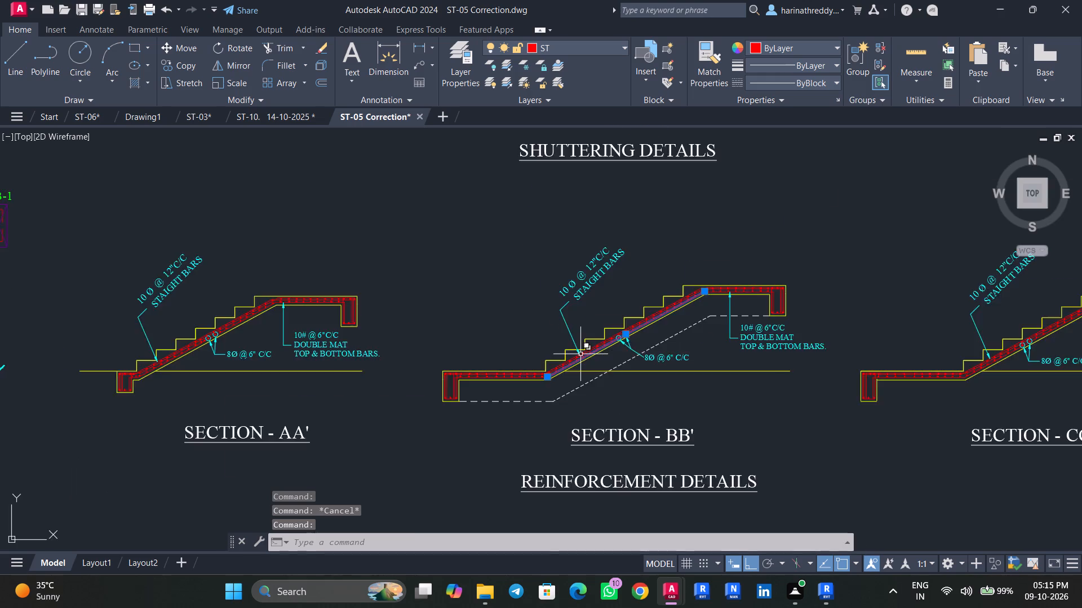
{"action": "scroll", "coordinate": [581, 354], "scroll_direction": "up", "scroll_amount": 3}
{"action": "key", "text": "Escape"}
{"action": "left_click", "coordinate": [605, 348]}
{"action": "scroll", "coordinate": [605, 348], "scroll_direction": "down", "scroll_amount": 5}
{"action": "scroll", "coordinate": [762, 289], "scroll_direction": "up", "scroll_amount": 5}
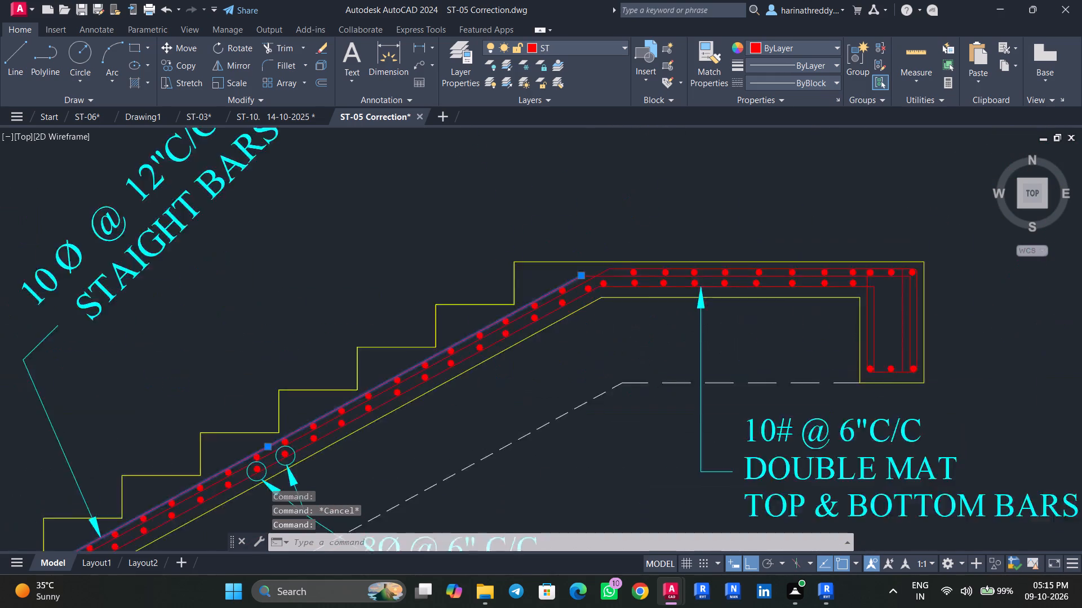
{"action": "middle_click_drag", "start_coordinate": [703, 294], "coordinate": [722, 330]}
{"action": "key", "text": "Escape"}
{"action": "left_click", "coordinate": [545, 293]}
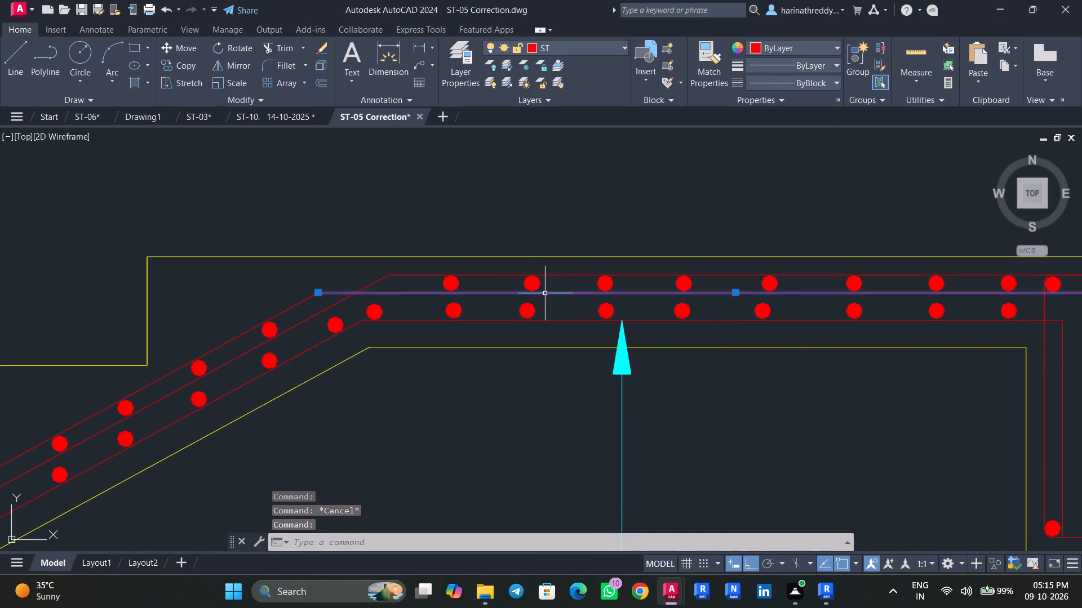
Examine how the landing mat bars begin at the upper bend of Section BB', and check the bend at the lower landing.
{"action": "scroll", "coordinate": [545, 293], "scroll_direction": "down", "scroll_amount": 3}
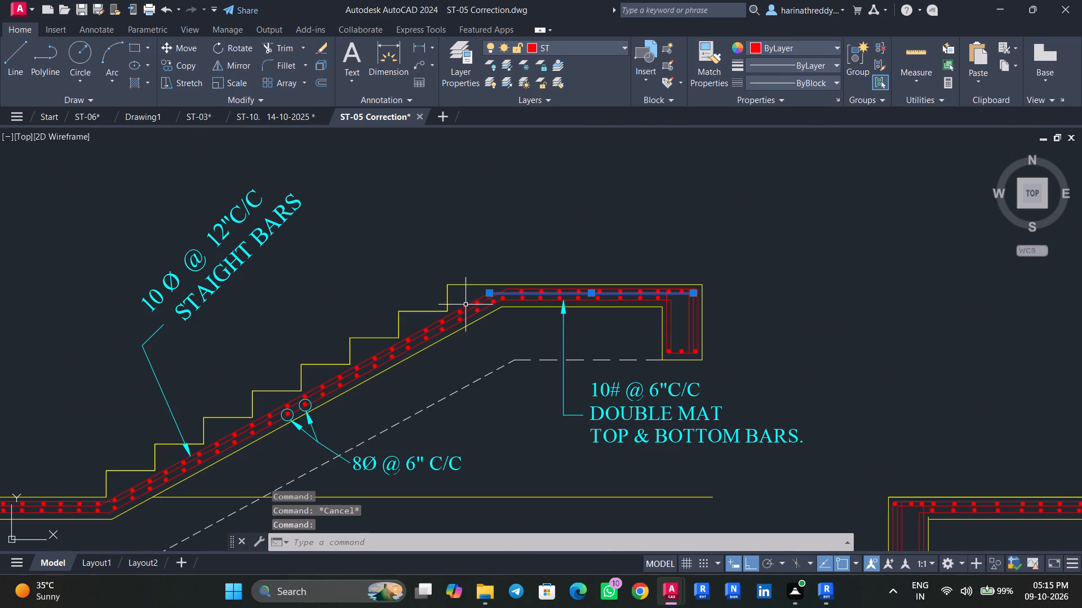
{"action": "scroll", "coordinate": [489, 296], "scroll_direction": "up", "scroll_amount": 2}
{"action": "key", "text": "Escape"}
{"action": "left_click", "coordinate": [545, 308]}
{"action": "scroll", "coordinate": [548, 320], "scroll_direction": "up", "scroll_amount": 1}
{"action": "middle_click_drag", "start_coordinate": [550, 321], "coordinate": [584, 319]}
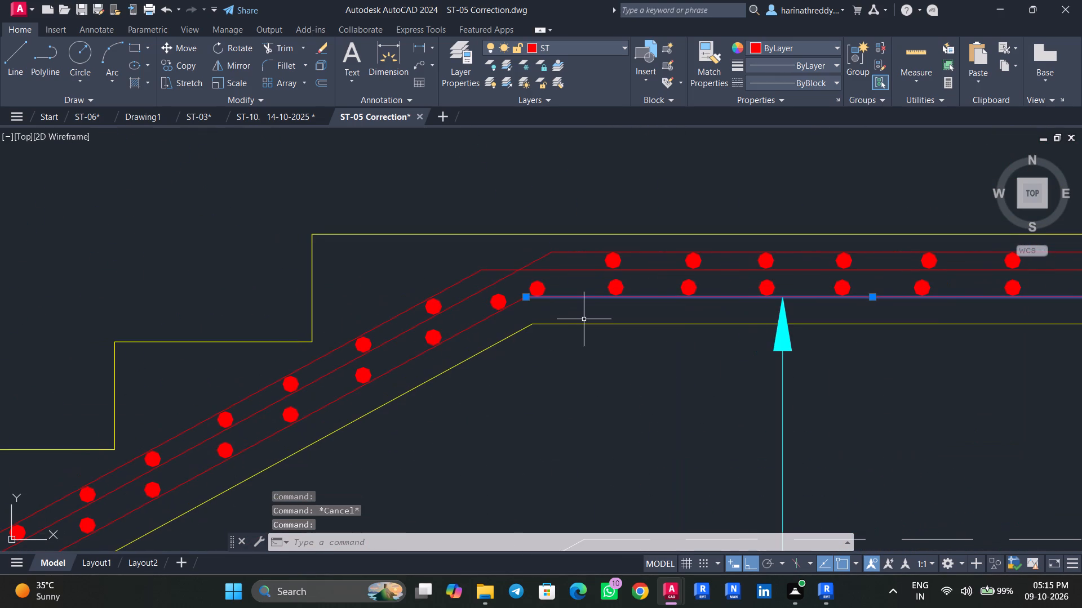
{"action": "scroll", "coordinate": [584, 319], "scroll_direction": "down", "scroll_amount": 1}
{"action": "middle_click_drag", "start_coordinate": [584, 319], "coordinate": [600, 314]}
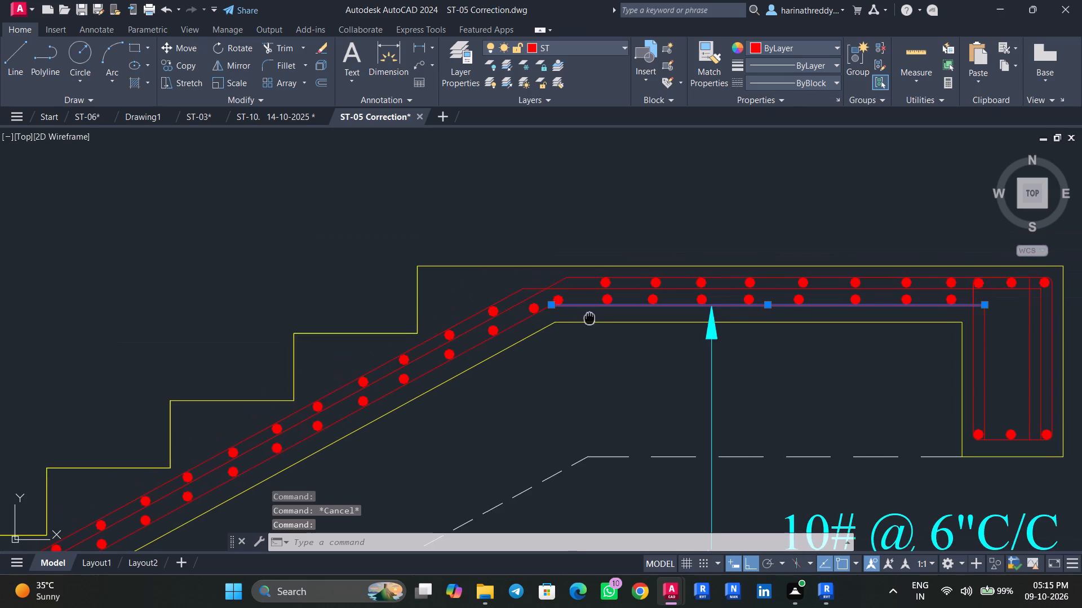
{"action": "middle_click_drag", "start_coordinate": [600, 314], "coordinate": [605, 311]}
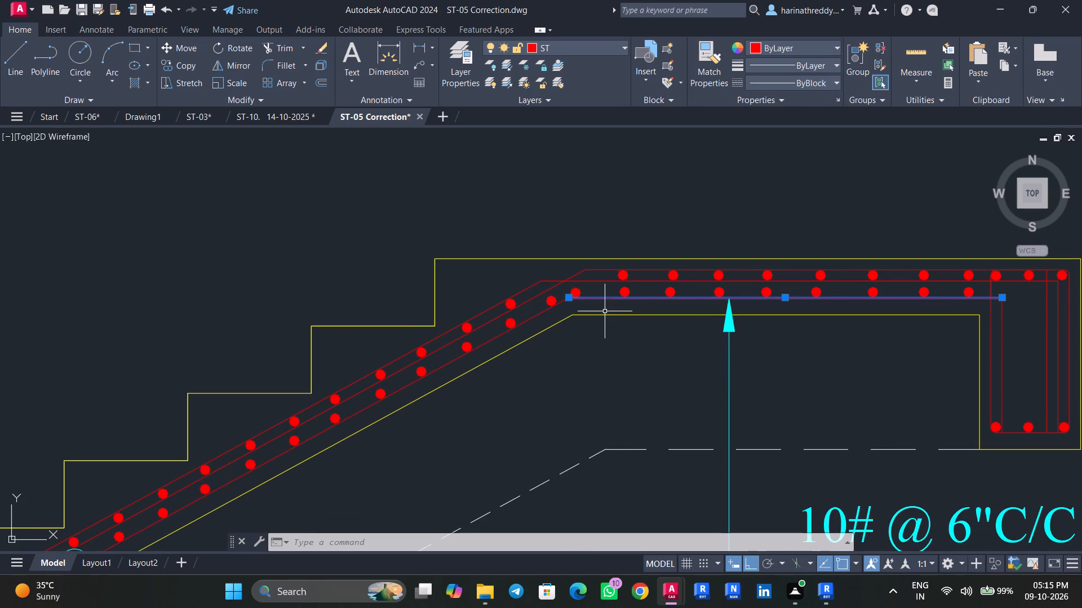
{"action": "key", "text": "Escape"}
{"action": "left_click", "coordinate": [617, 296]}
{"action": "key", "text": "Escape"}
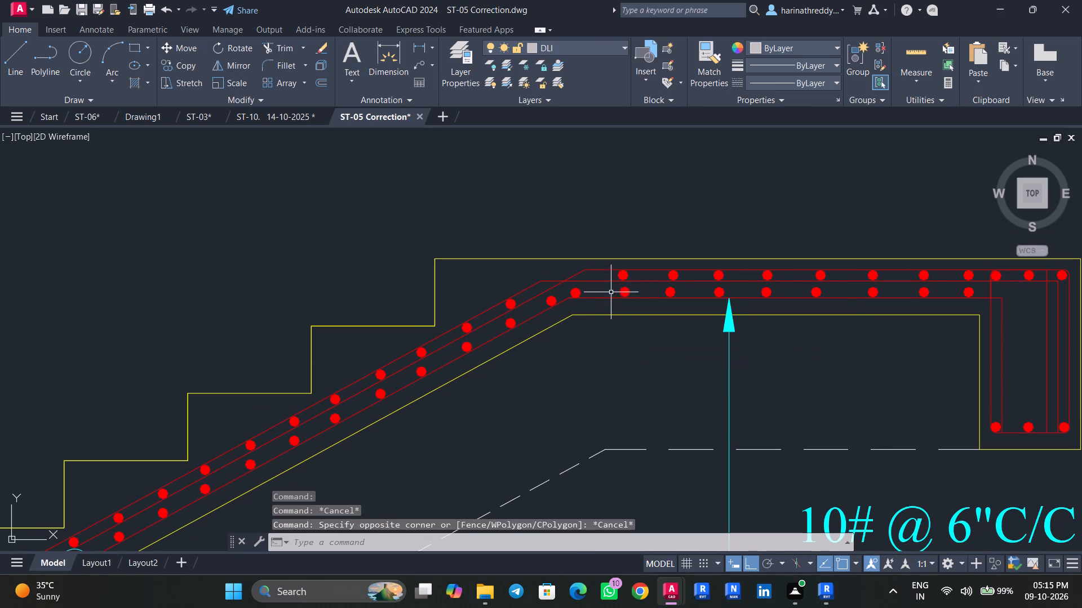
{"action": "left_click", "coordinate": [603, 297]}
{"action": "scroll", "coordinate": [611, 320], "scroll_direction": "down", "scroll_amount": 2}
{"action": "middle_click_drag", "start_coordinate": [612, 347], "coordinate": [670, 321]}
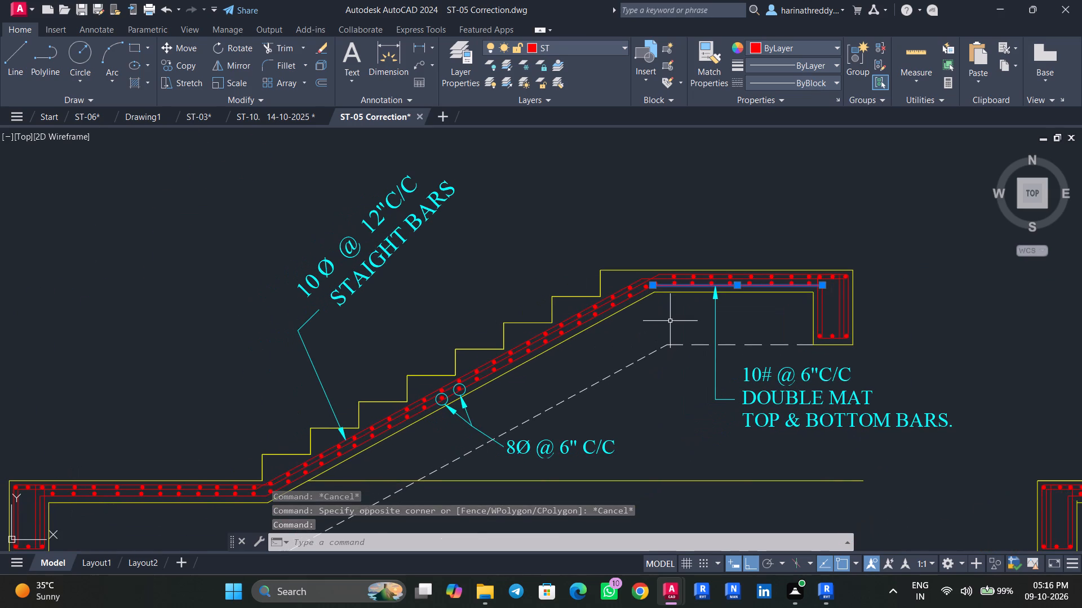
{"action": "key", "text": "Escape"}
{"action": "key", "text": "Escape"}
{"action": "scroll", "coordinate": [672, 280], "scroll_direction": "up", "scroll_amount": 3}
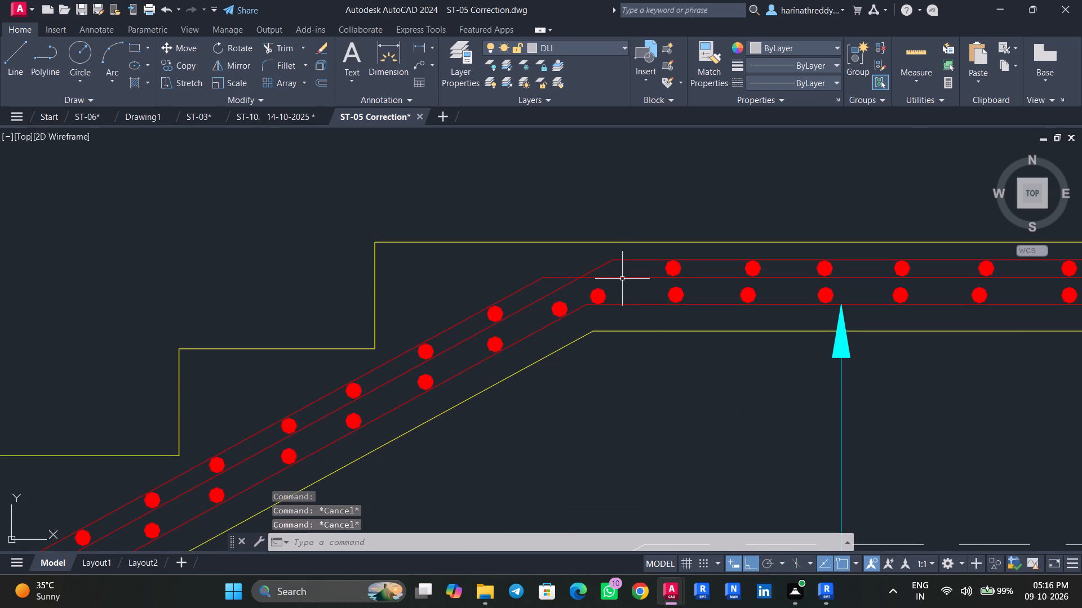
{"action": "left_click", "coordinate": [622, 279]}
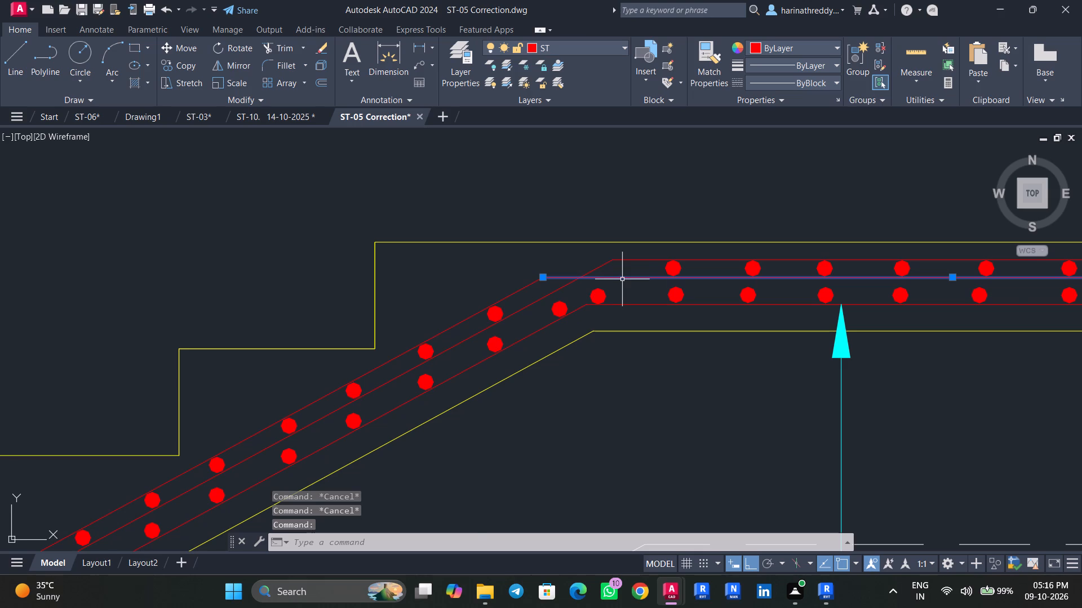
{"action": "scroll", "coordinate": [622, 279], "scroll_direction": "down", "scroll_amount": 1}
{"action": "key", "text": "Escape"}
{"action": "left_click", "coordinate": [632, 296]}
{"action": "scroll", "coordinate": [656, 339], "scroll_direction": "down", "scroll_amount": 2}
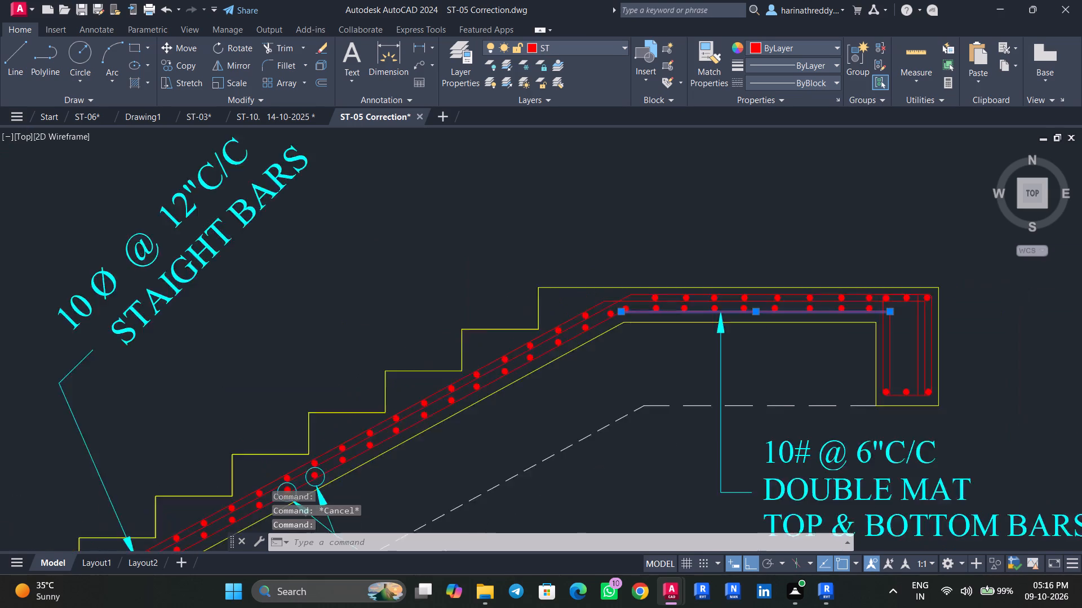
{"action": "middle_click_drag", "start_coordinate": [655, 380], "coordinate": [682, 333]}
{"action": "middle_click_drag", "start_coordinate": [725, 444], "coordinate": [742, 416]}
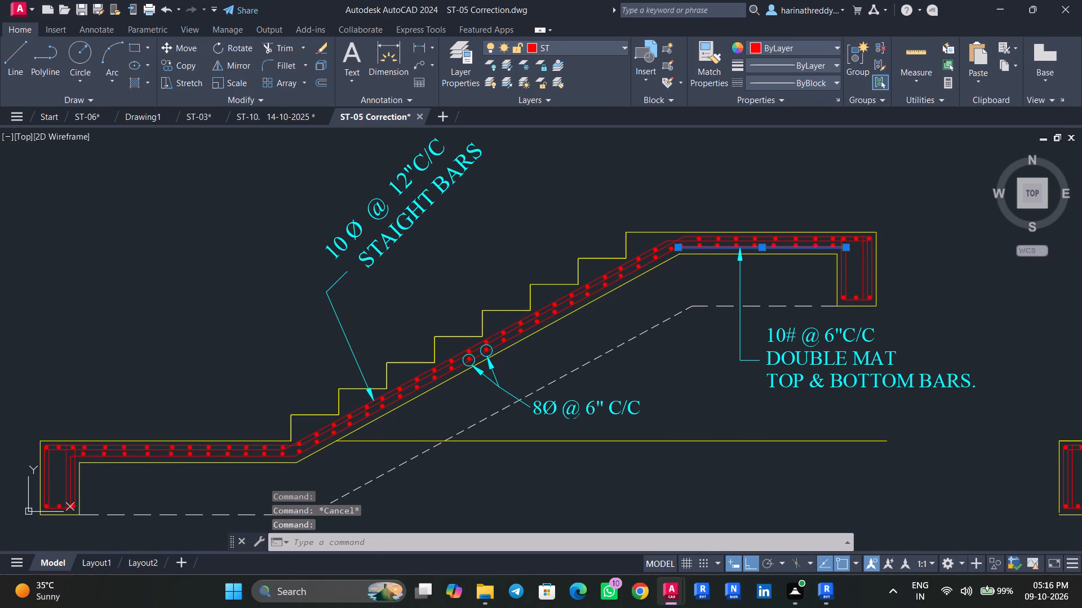
{"action": "scroll", "coordinate": [252, 457], "scroll_direction": "up", "scroll_amount": 2}
{"action": "middle_click_drag", "start_coordinate": [285, 467], "coordinate": [505, 408]}
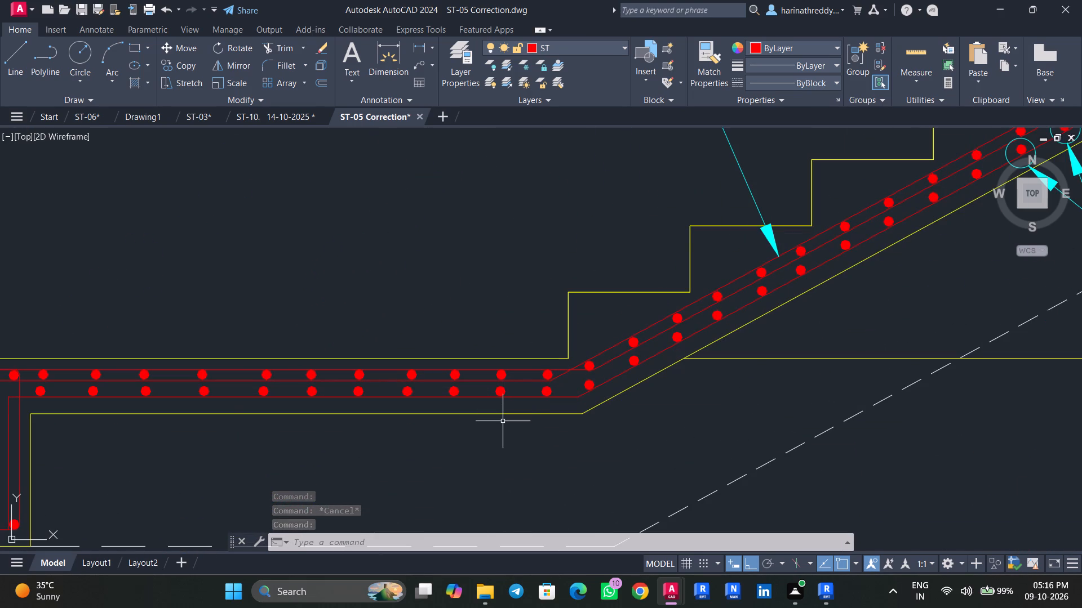
{"action": "scroll", "coordinate": [503, 421], "scroll_direction": "down", "scroll_amount": 2}
Switch to Revit and open the Section 1 view at the staircase.
{"action": "left_click", "coordinate": [835, 590]}
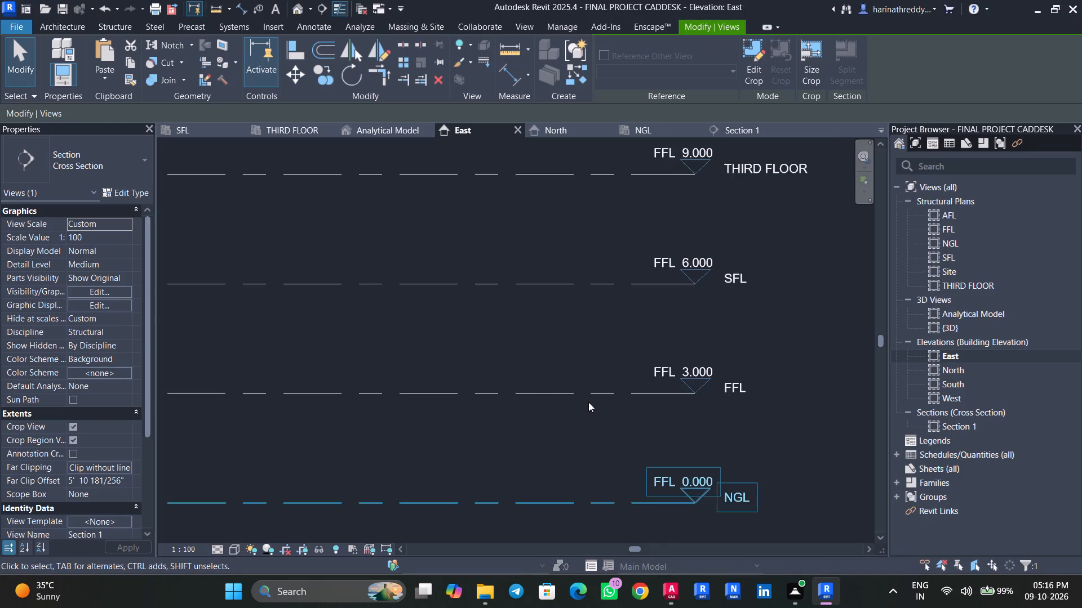
{"action": "scroll", "coordinate": [593, 396], "scroll_direction": "down", "scroll_amount": 2}
{"action": "double_click", "coordinate": [968, 427]}
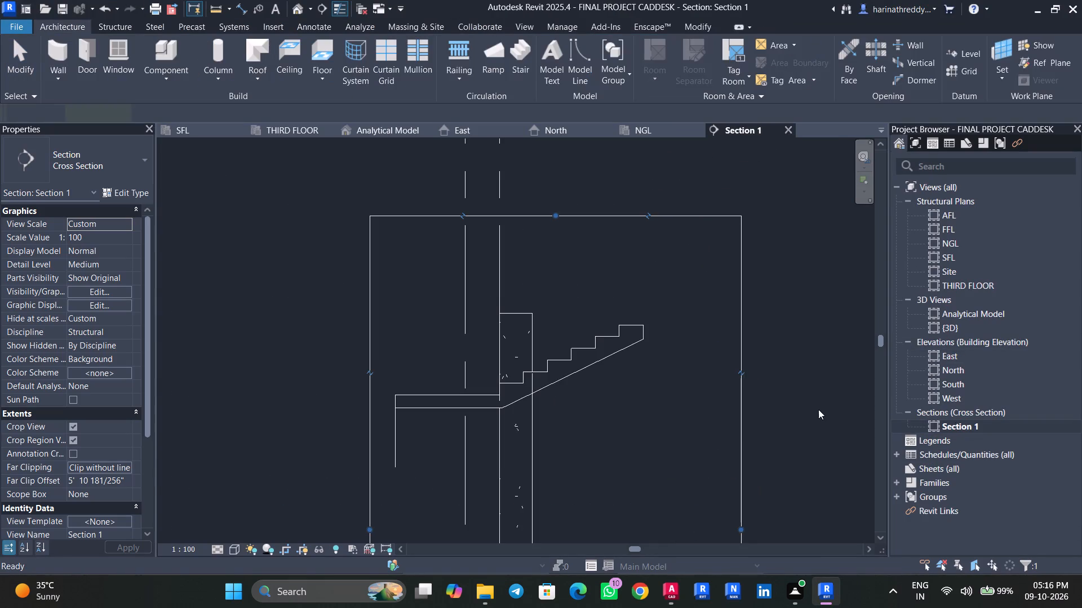
{"action": "scroll", "coordinate": [562, 371], "scroll_direction": "up", "scroll_amount": 2}
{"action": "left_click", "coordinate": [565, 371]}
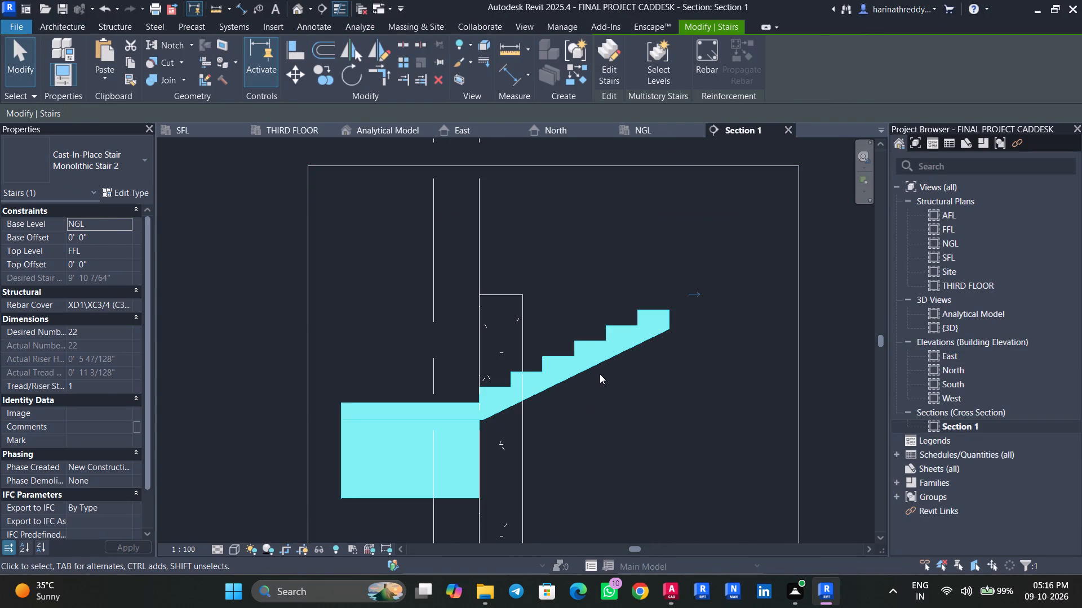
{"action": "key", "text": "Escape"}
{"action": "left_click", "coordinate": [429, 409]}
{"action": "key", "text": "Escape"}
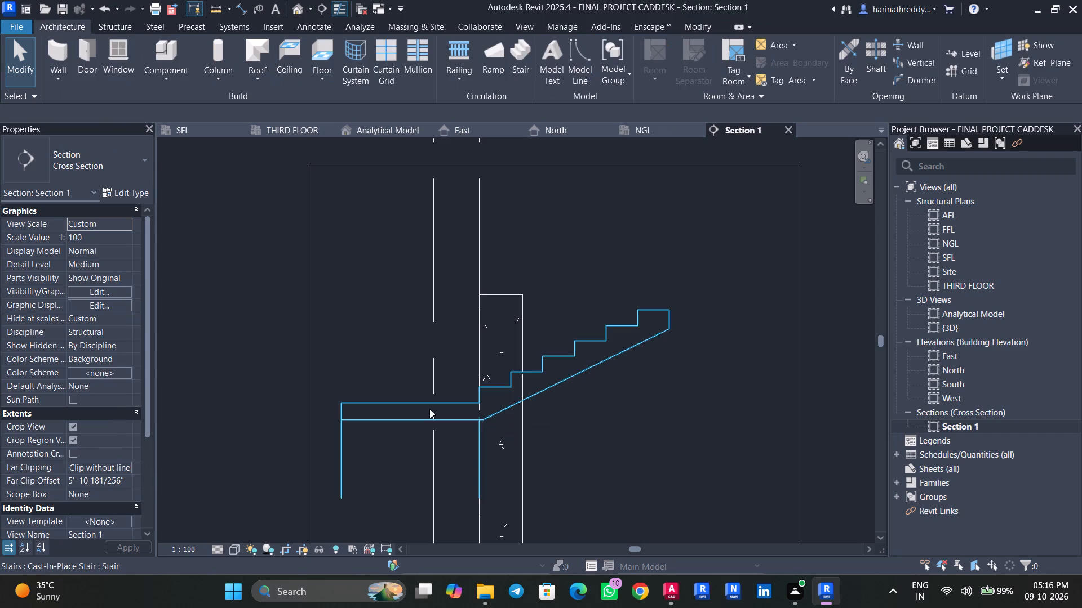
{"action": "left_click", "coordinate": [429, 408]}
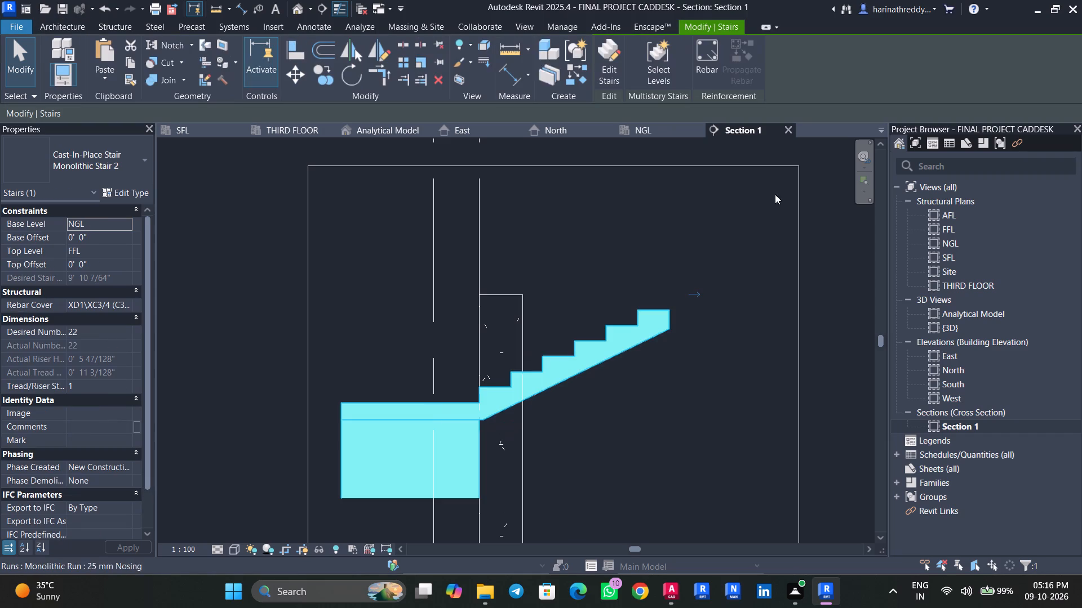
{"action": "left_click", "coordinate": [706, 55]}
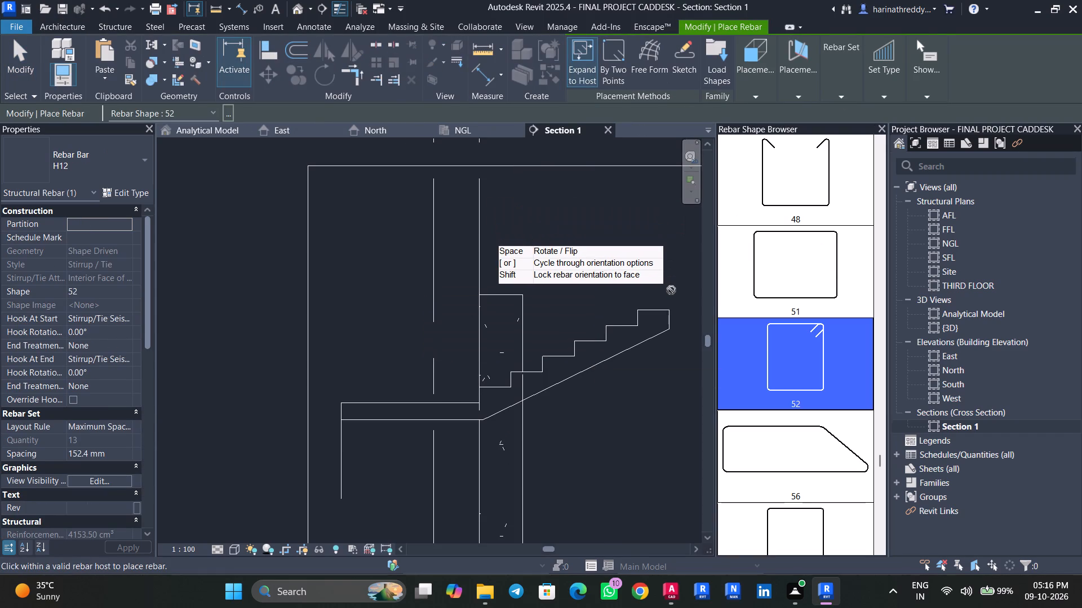
Set the rebar cover of the whole cast-in-place staircase in Section 1 to STAIR <20 mm>.
{"action": "left_click", "coordinate": [122, 25]}
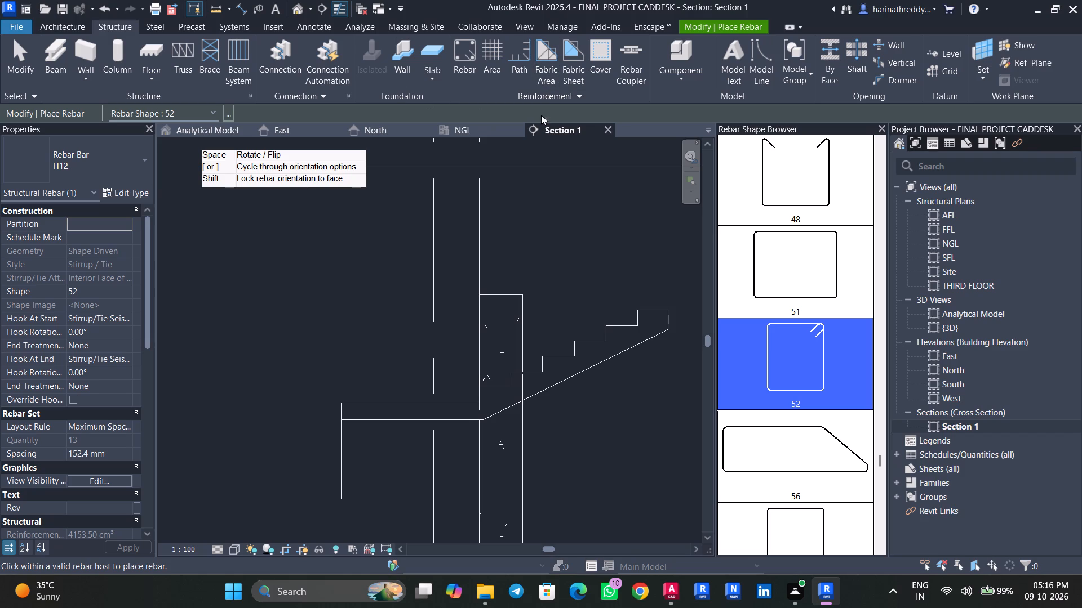
{"action": "left_click", "coordinate": [610, 72]}
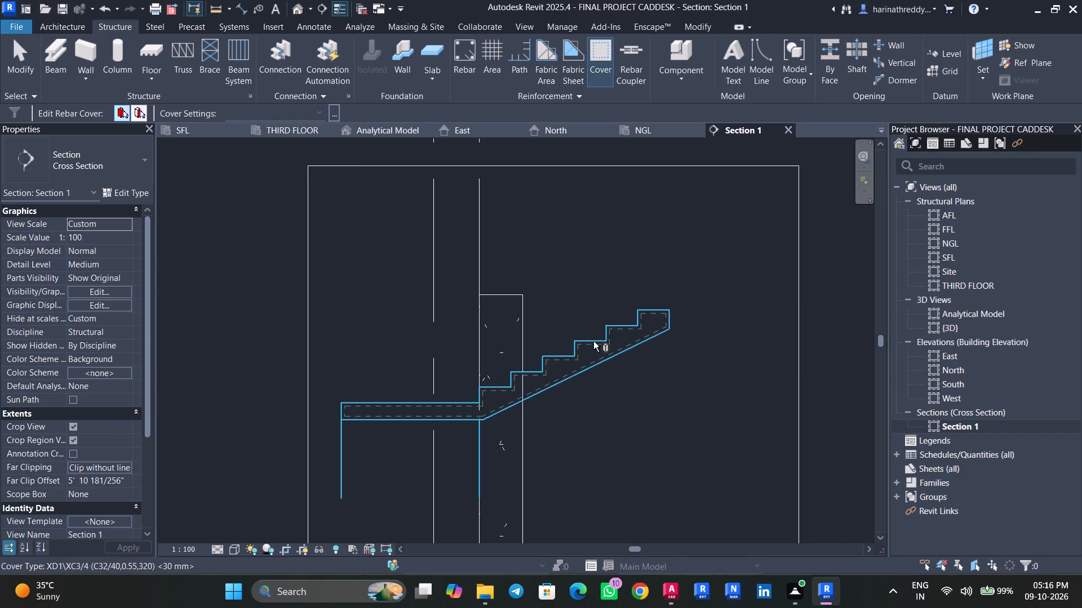
{"action": "left_click", "coordinate": [593, 341]}
{"action": "left_click", "coordinate": [272, 116]}
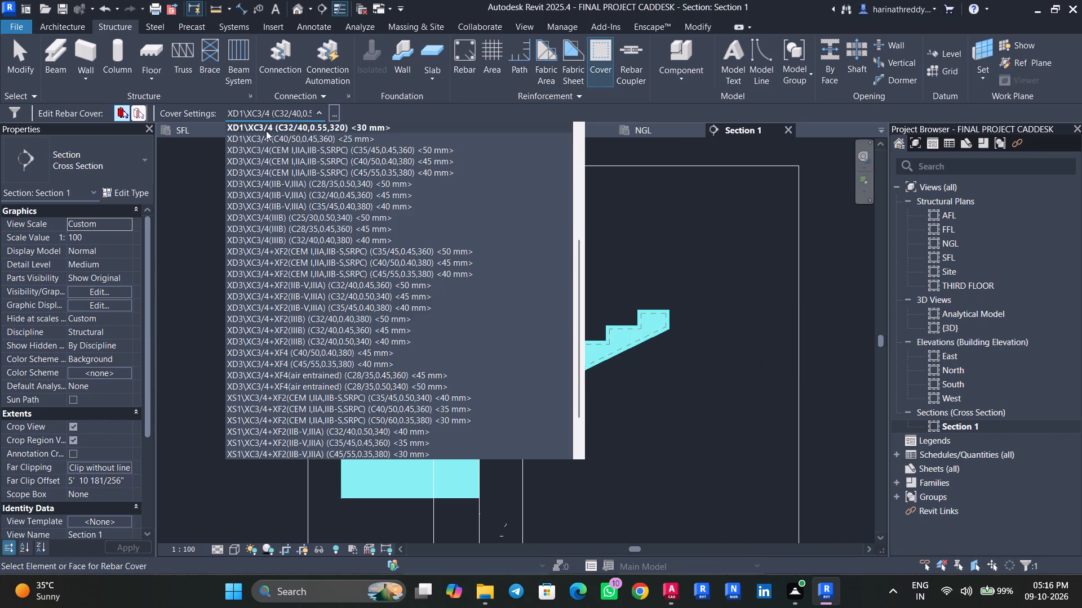
{"action": "scroll", "coordinate": [267, 139], "scroll_direction": "up", "scroll_amount": 5}
{"action": "scroll", "coordinate": [269, 139], "scroll_direction": "down", "scroll_amount": 1}
{"action": "scroll", "coordinate": [269, 139], "scroll_direction": "up", "scroll_amount": 8}
{"action": "left_click", "coordinate": [272, 162]}
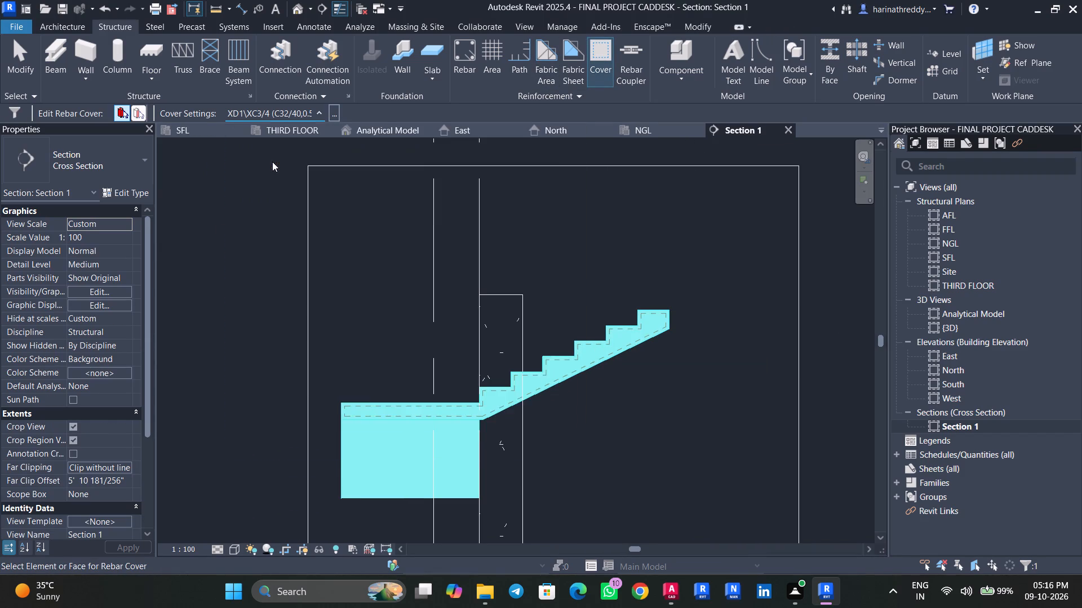
{"action": "scroll", "coordinate": [628, 362], "scroll_direction": "up", "scroll_amount": 3}
{"action": "key", "text": "Escape"}
{"action": "key", "text": "Escape"}
Start placing rebar in the cast-in-place staircase, using the straight bar shape 00.
{"action": "left_click", "coordinate": [610, 350]}
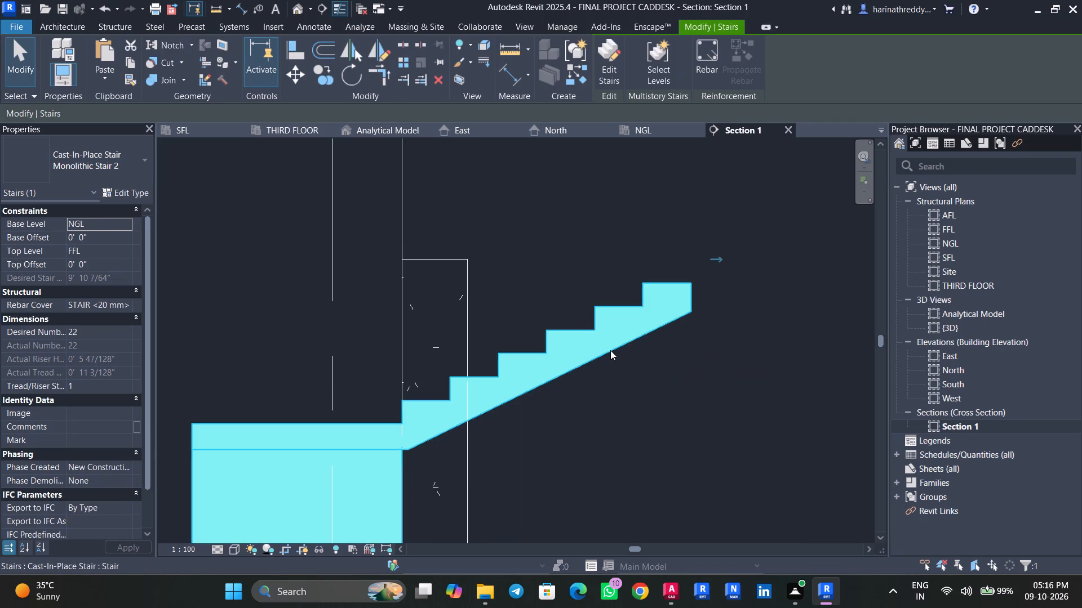
{"action": "left_click", "coordinate": [700, 73]}
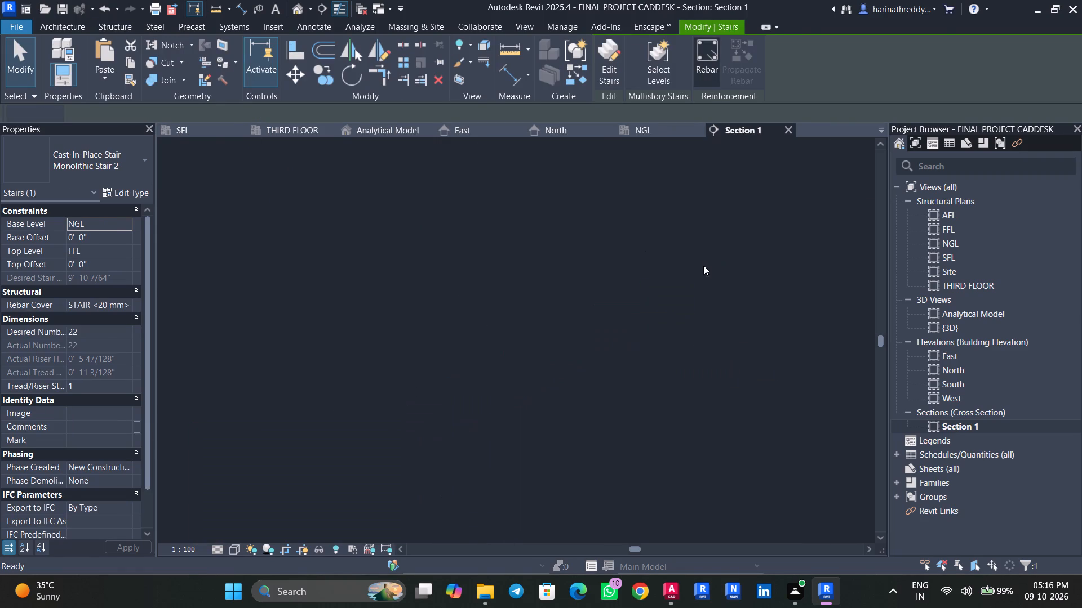
{"action": "scroll", "coordinate": [824, 312], "scroll_direction": "up", "scroll_amount": 10}
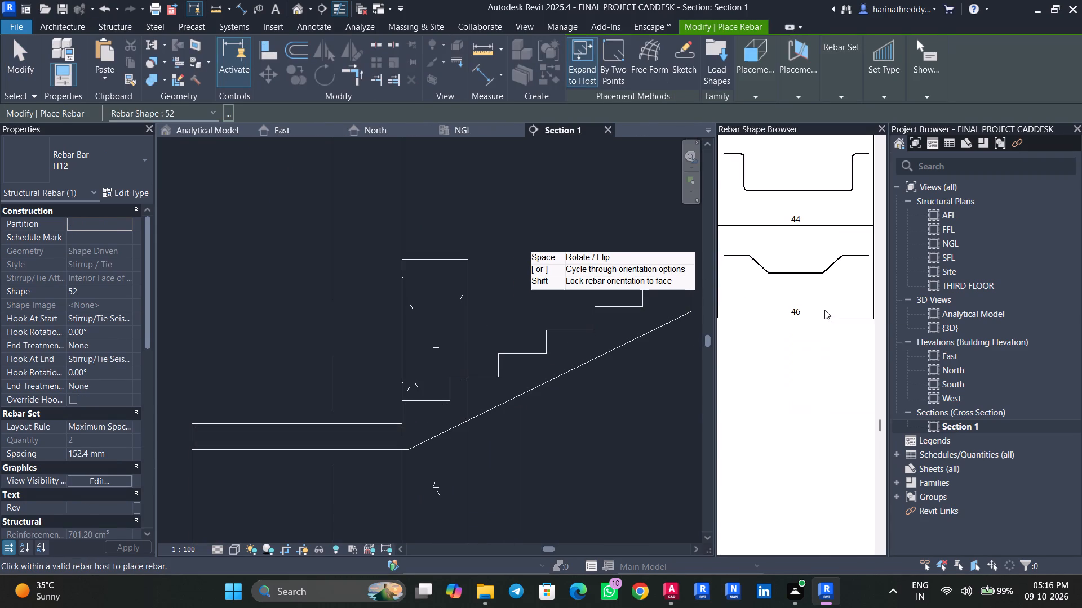
{"action": "scroll", "coordinate": [824, 310], "scroll_direction": "up", "scroll_amount": 10}
{"action": "left_click_drag", "start_coordinate": [880, 342], "coordinate": [871, 161]}
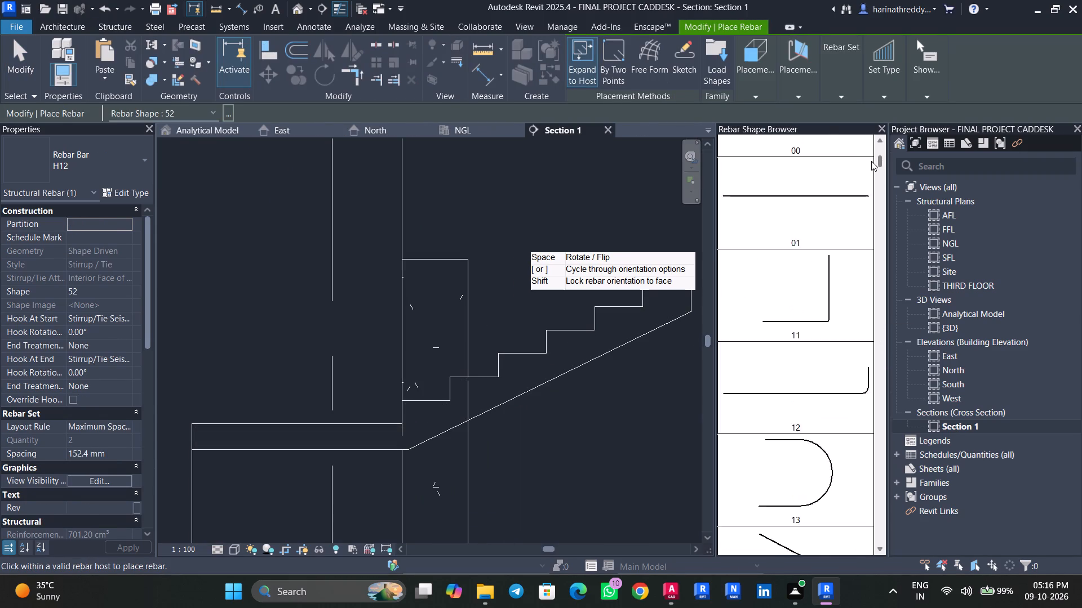
{"action": "left_click_drag", "start_coordinate": [871, 161], "coordinate": [871, 146]}
{"action": "left_click", "coordinate": [841, 163]}
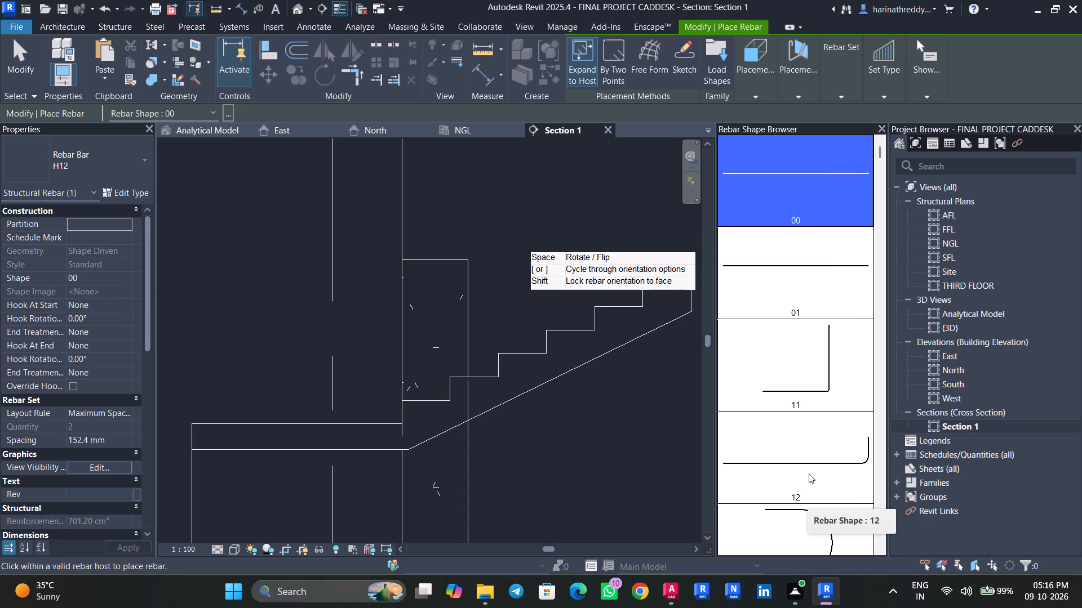
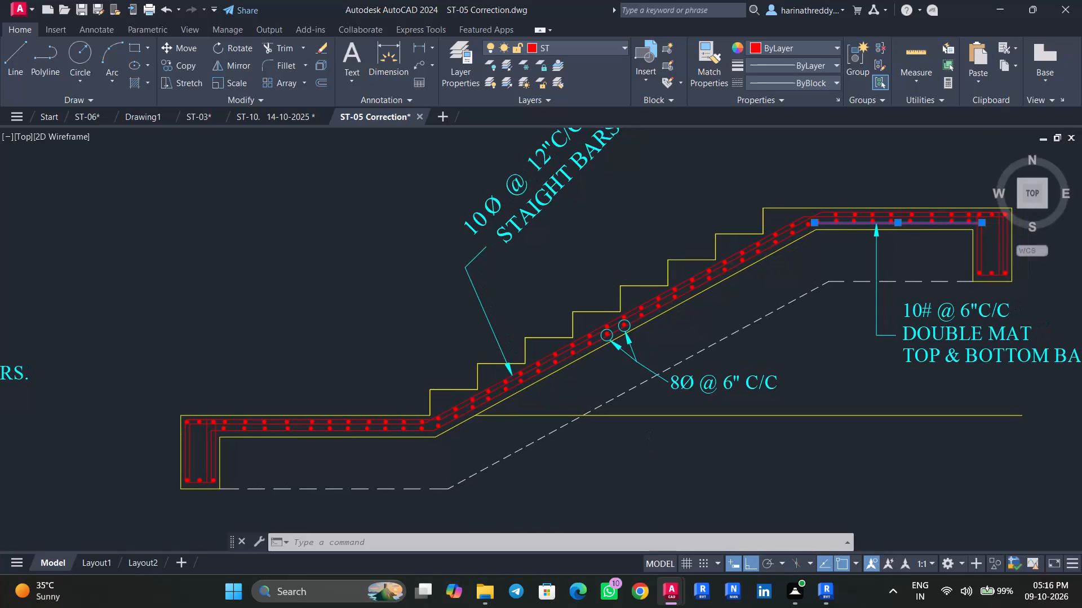
Check the flight's bar callouts in the ST-05 stair section, and switch to Revit to set the rebar being placed to type H10.
{"action": "scroll", "coordinate": [614, 338], "scroll_direction": "up", "scroll_amount": 1}
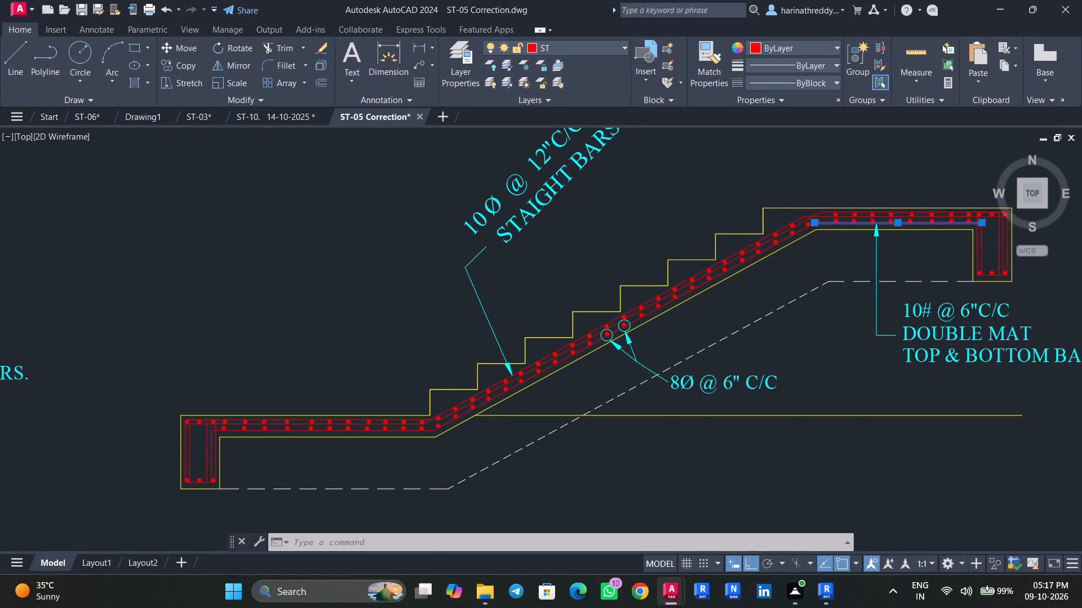
{"action": "middle_click_drag", "start_coordinate": [614, 338], "coordinate": [535, 430]}
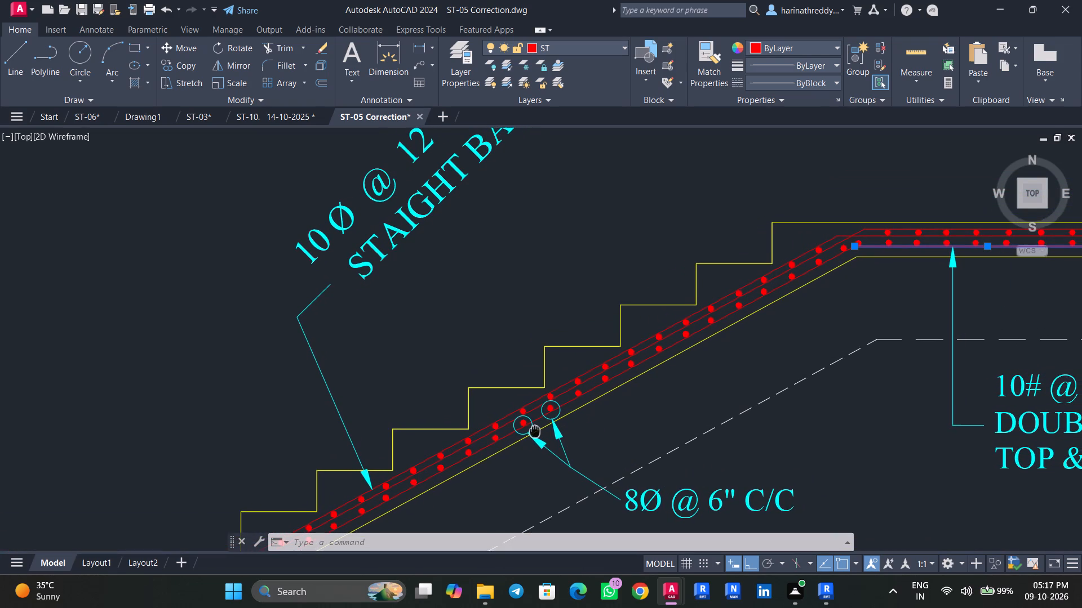
{"action": "middle_click_drag", "start_coordinate": [535, 430], "coordinate": [530, 440]}
{"action": "scroll", "coordinate": [569, 440], "scroll_direction": "down", "scroll_amount": 1}
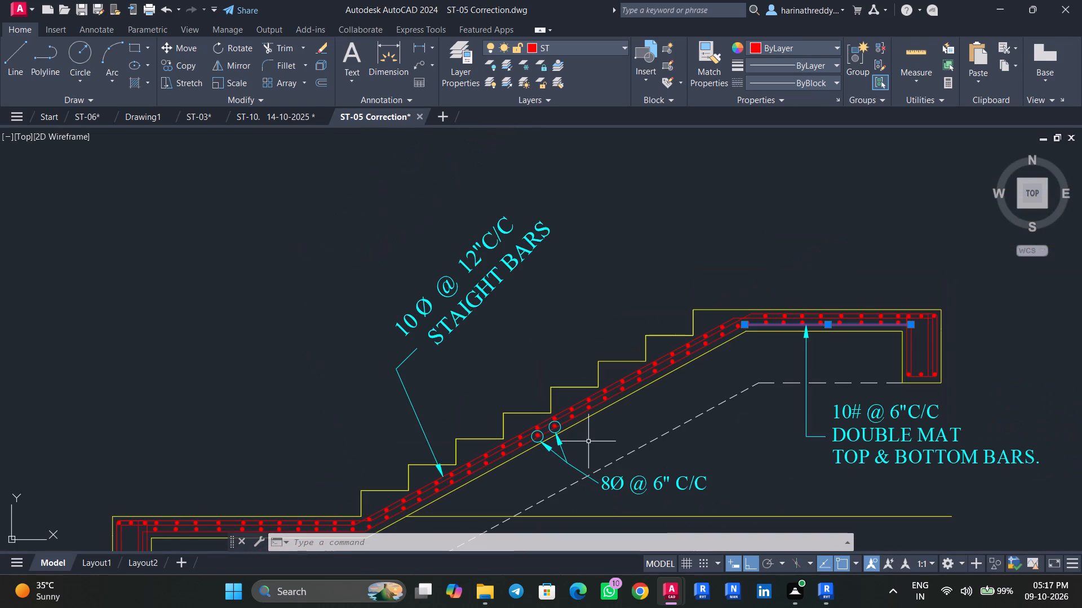
{"action": "key", "text": "alt+Tab"}
{"action": "left_click", "coordinate": [87, 167]}
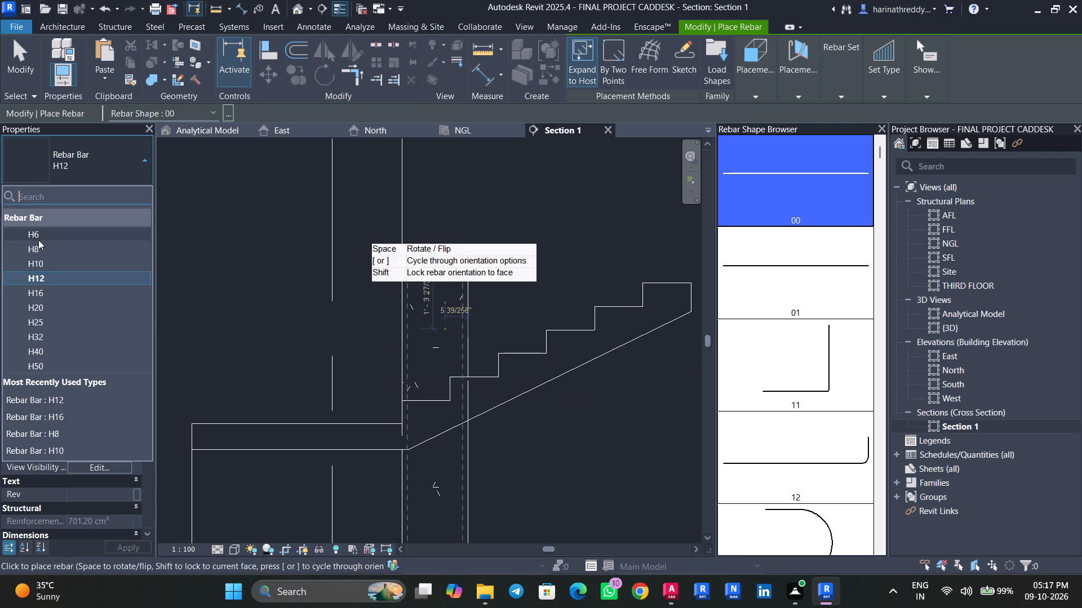
{"action": "left_click", "coordinate": [48, 263]}
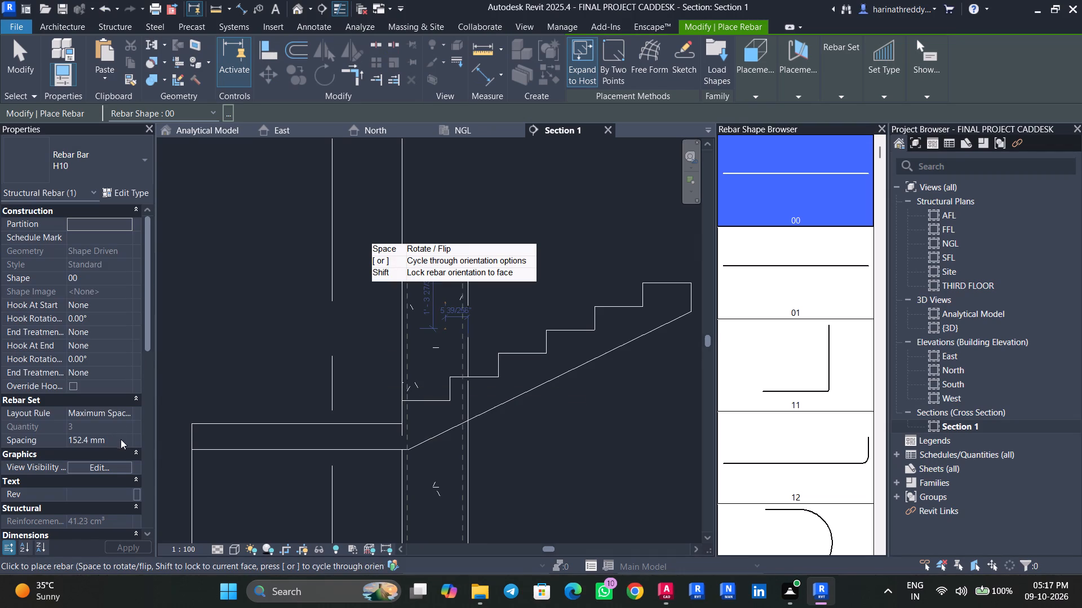
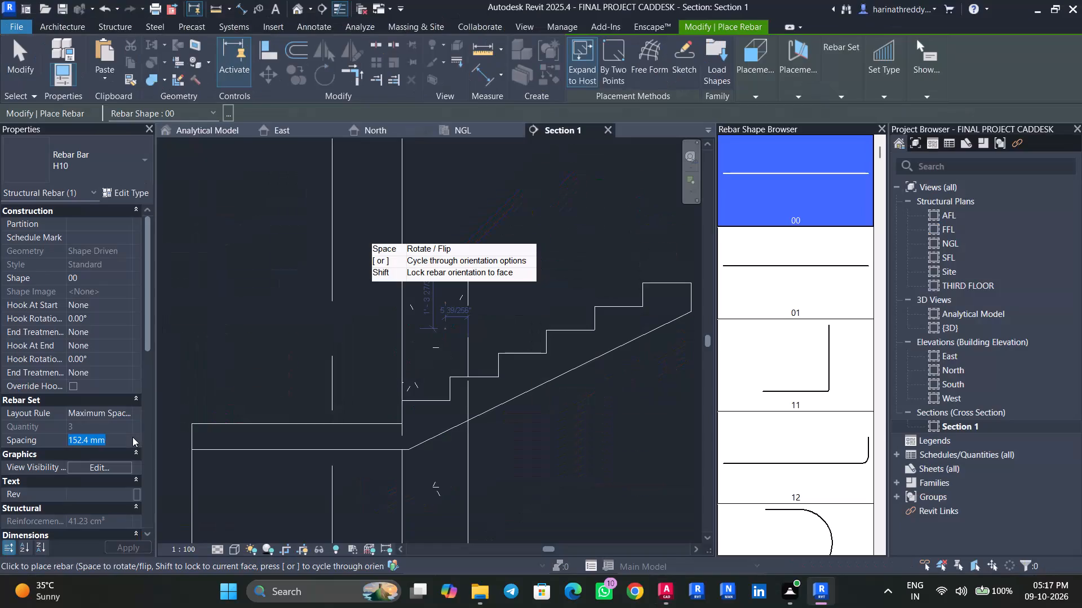
Set the maximum spacing of the straight H10 rebar set for the staircase to 12".
{"action": "type", "text": "12\""}
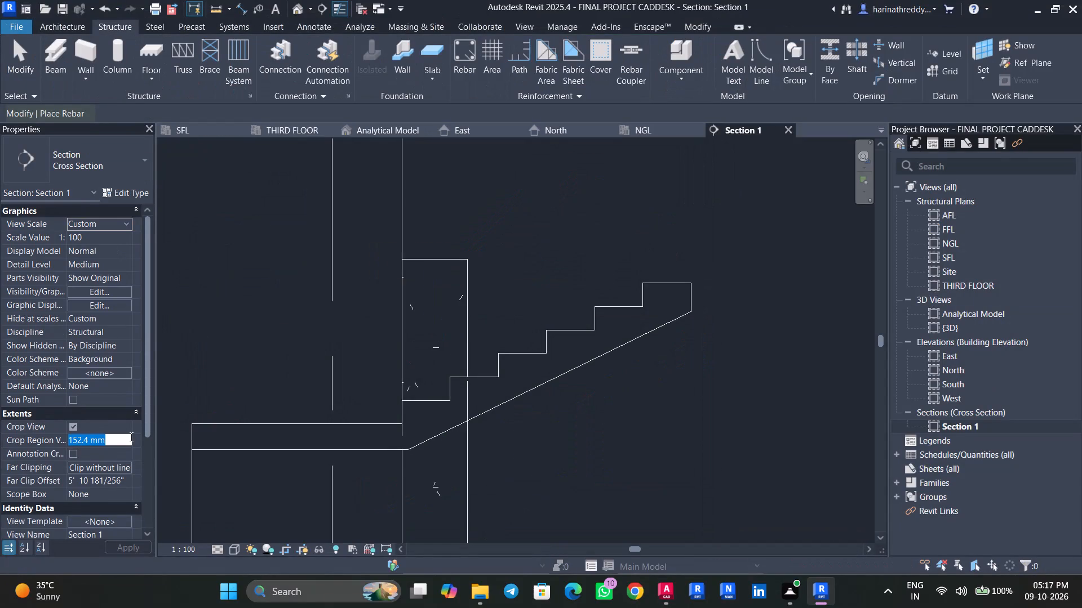
{"action": "key", "text": "BackSpace"}
{"action": "key", "text": "Escape"}
{"action": "left_click", "coordinate": [119, 446]}
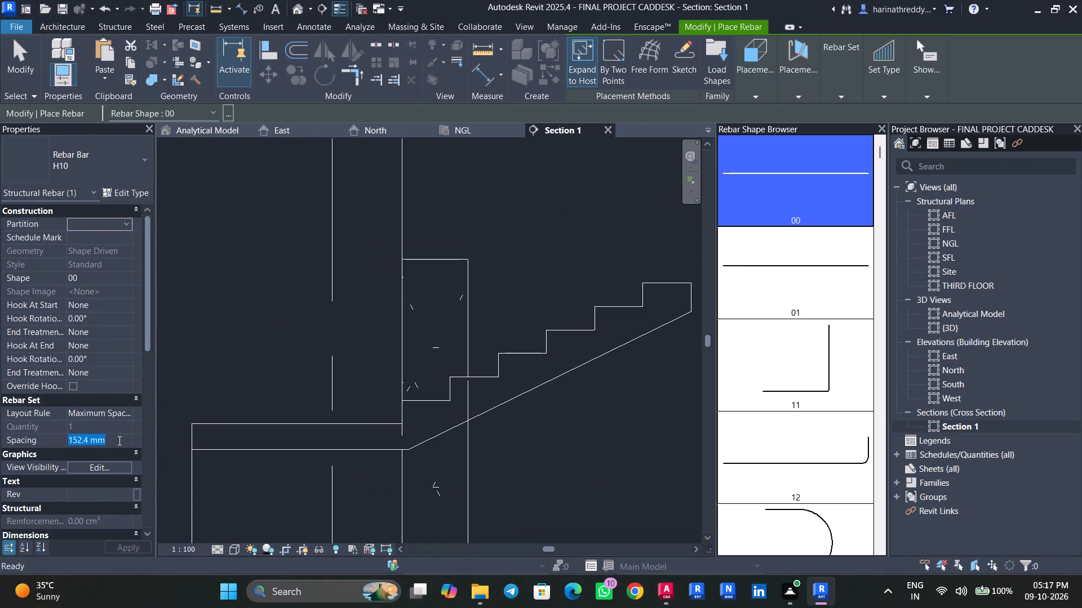
{"action": "type", "text": "12"}
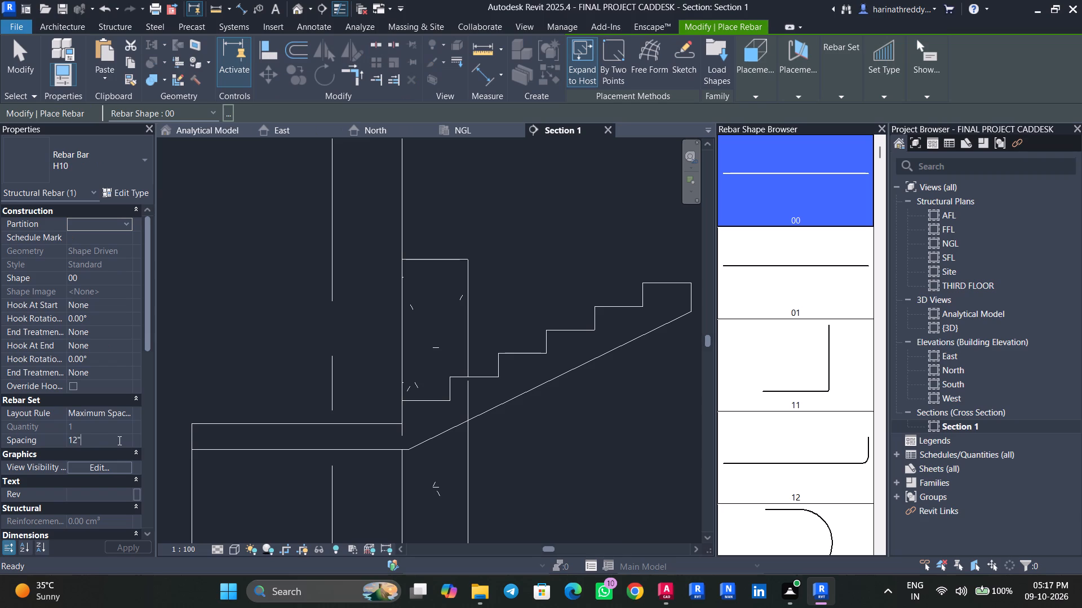
{"action": "key", "text": "shift+quotedbl"}
{"action": "key", "text": "Return"}
{"action": "key", "text": "Return"}
{"action": "key", "text": "Return"}
{"action": "key", "text": "Return"}
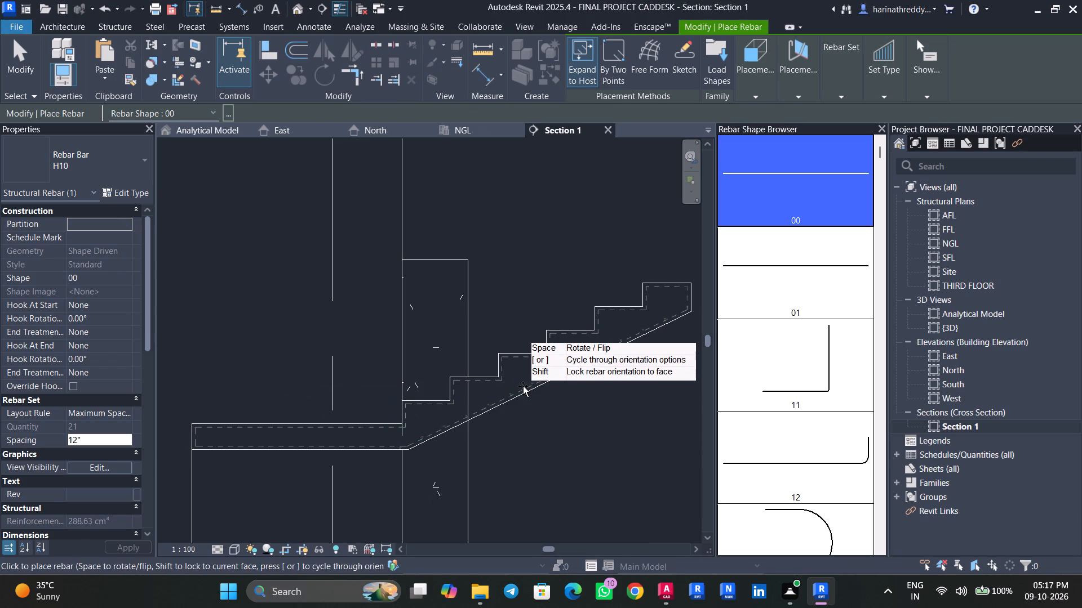
{"action": "middle_click_drag", "start_coordinate": [523, 386], "coordinate": [416, 404]}
{"action": "key", "text": "Escape"}
{"action": "key", "text": "Escape"}
{"action": "key", "text": "Escape"}
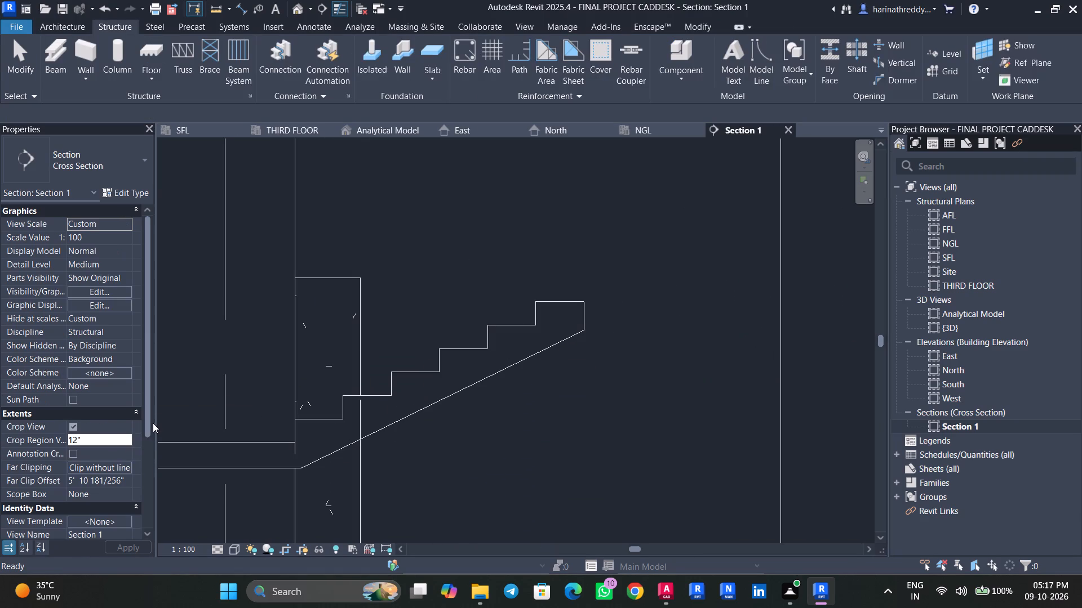
{"action": "key", "text": "Escape"}
{"action": "key", "text": "Escape"}
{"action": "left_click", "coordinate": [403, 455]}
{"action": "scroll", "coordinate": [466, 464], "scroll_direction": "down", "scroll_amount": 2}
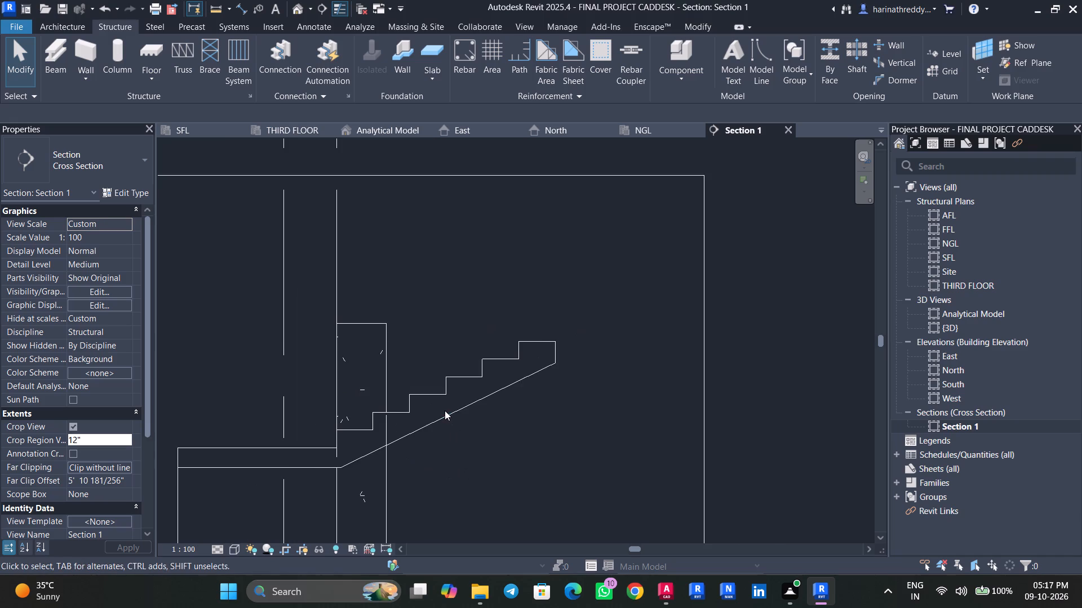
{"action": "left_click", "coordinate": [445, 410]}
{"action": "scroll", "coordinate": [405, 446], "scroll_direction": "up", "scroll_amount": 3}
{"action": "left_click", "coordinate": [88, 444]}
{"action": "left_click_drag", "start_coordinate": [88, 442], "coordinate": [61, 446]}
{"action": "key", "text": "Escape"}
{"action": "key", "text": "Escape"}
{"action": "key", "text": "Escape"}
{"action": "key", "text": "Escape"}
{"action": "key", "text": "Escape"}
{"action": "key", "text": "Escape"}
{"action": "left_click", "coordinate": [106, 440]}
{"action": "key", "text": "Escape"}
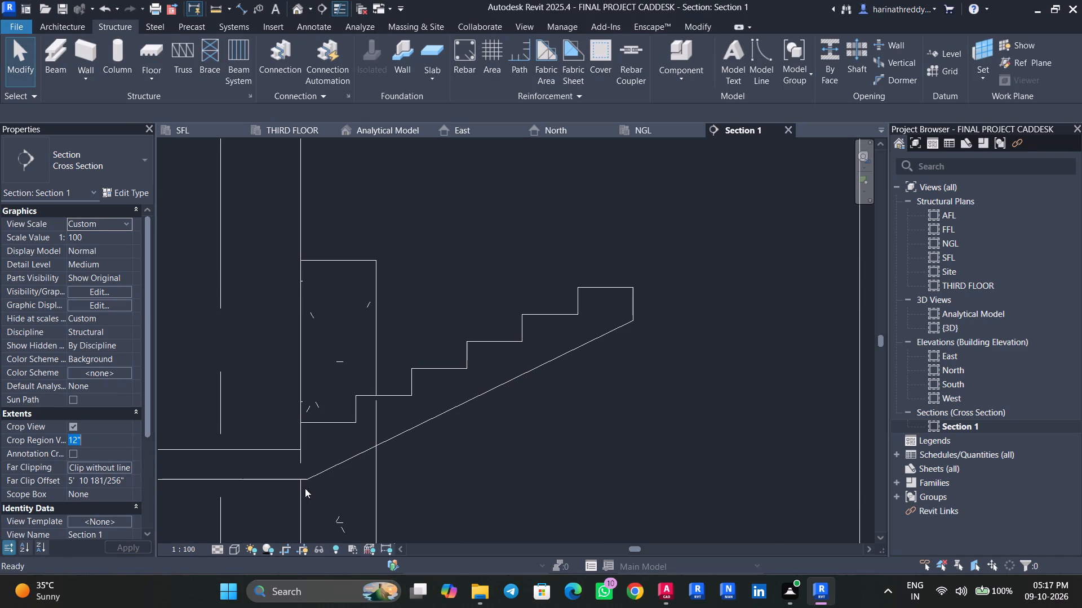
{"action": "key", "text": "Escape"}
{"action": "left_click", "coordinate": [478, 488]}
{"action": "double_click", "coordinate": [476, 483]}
Switch to the THIRD FLOOR structural plan view and save the project.
{"action": "left_click", "coordinate": [305, 125]}
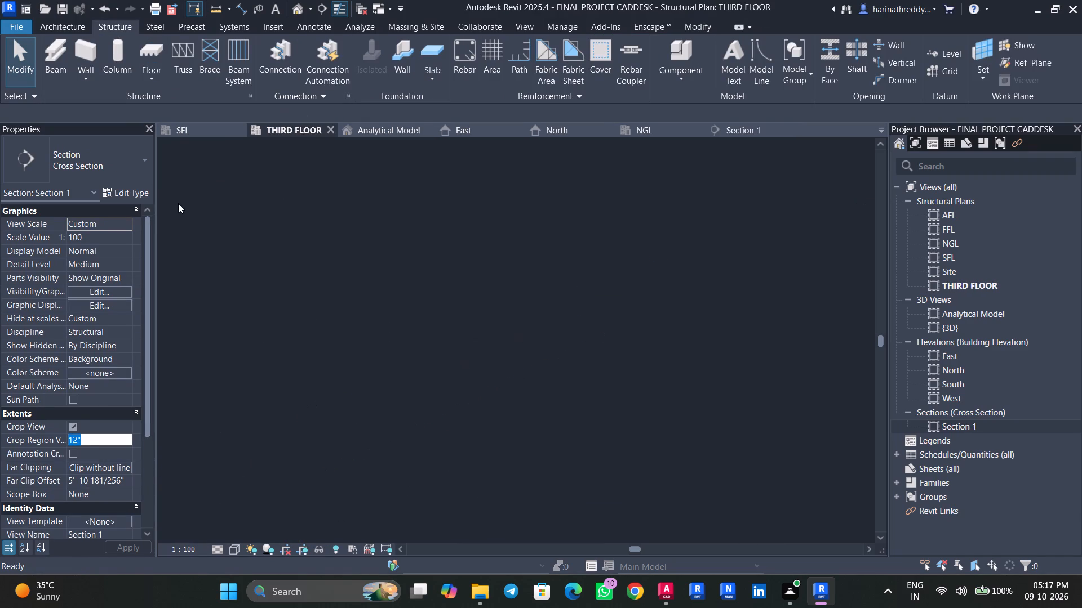
{"action": "key", "text": "ctrl+s"}
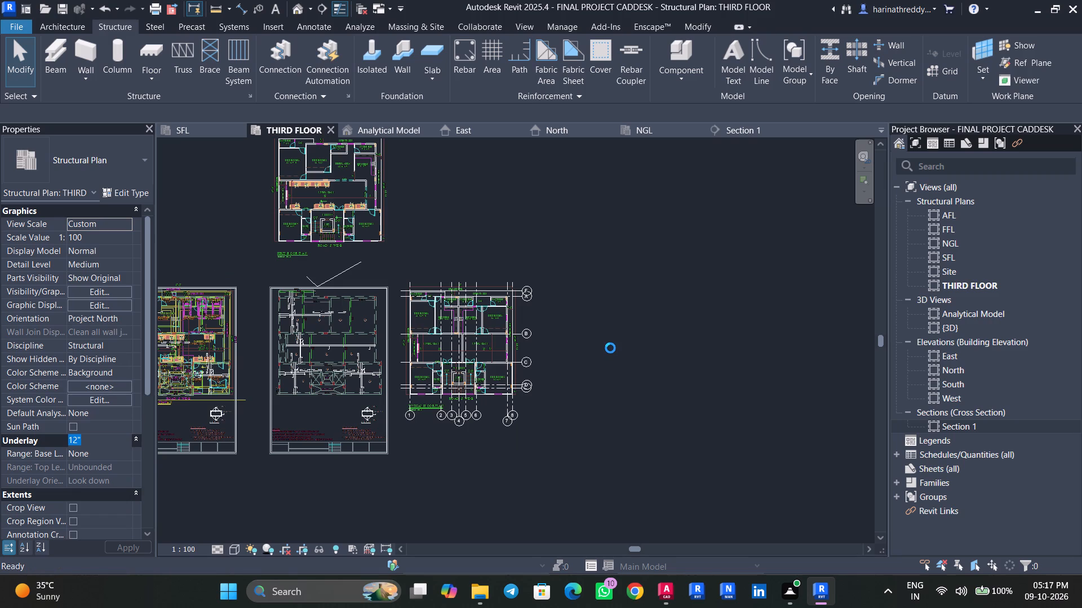
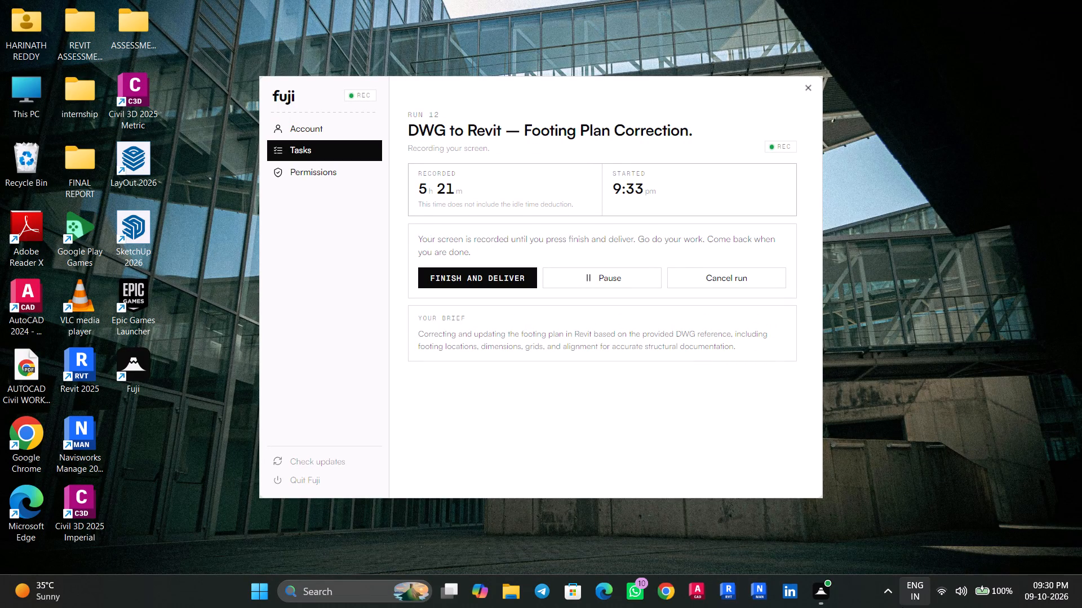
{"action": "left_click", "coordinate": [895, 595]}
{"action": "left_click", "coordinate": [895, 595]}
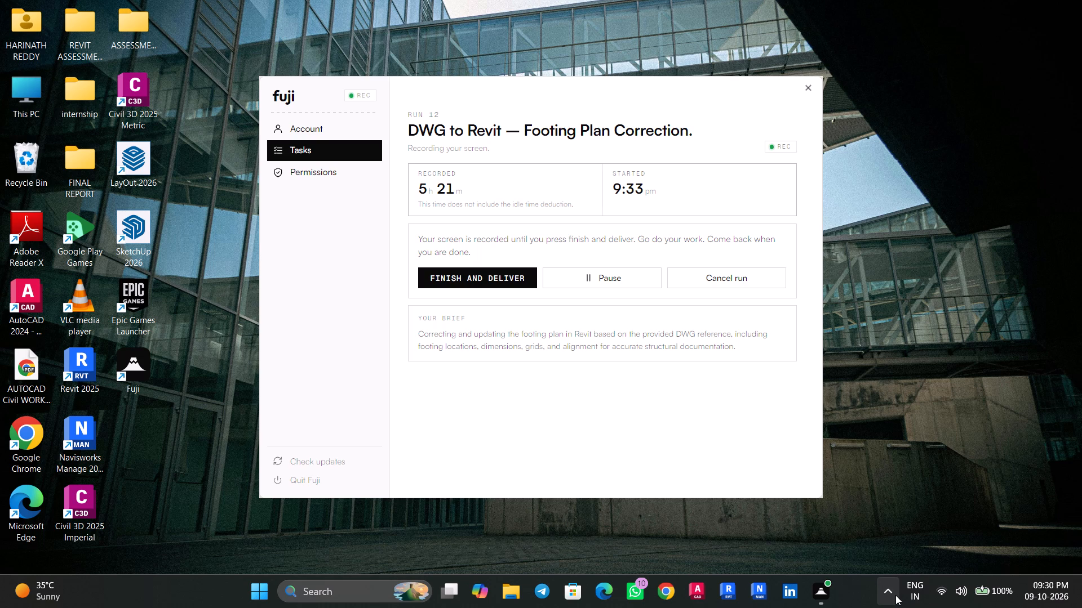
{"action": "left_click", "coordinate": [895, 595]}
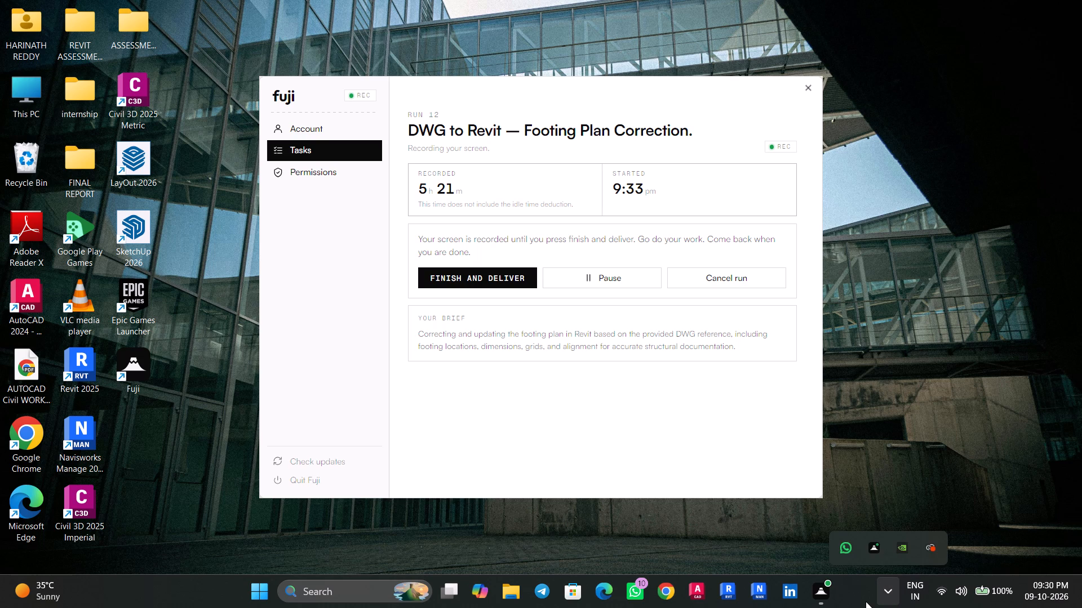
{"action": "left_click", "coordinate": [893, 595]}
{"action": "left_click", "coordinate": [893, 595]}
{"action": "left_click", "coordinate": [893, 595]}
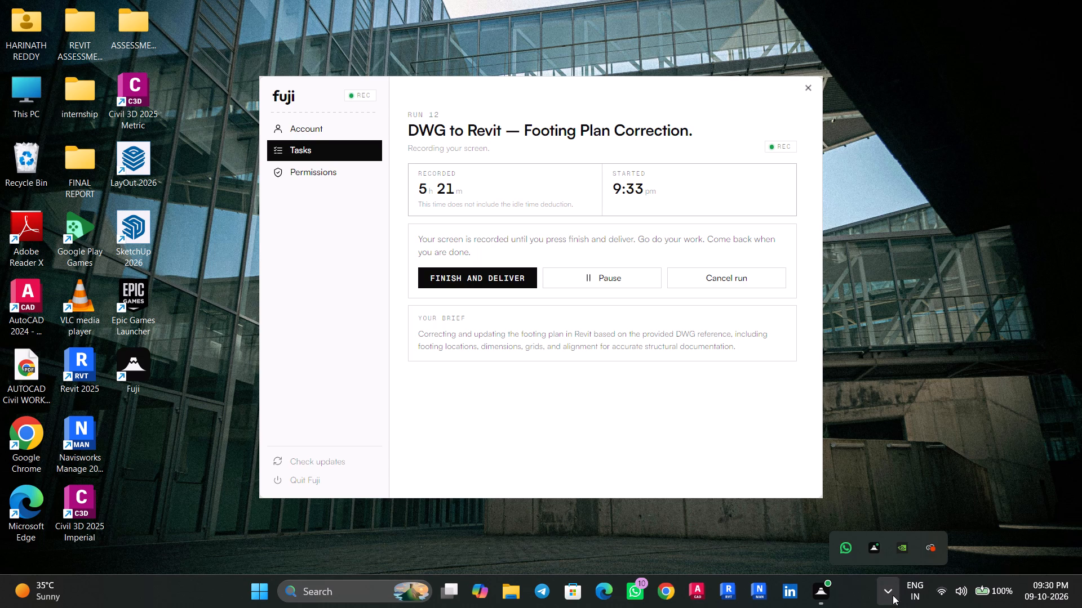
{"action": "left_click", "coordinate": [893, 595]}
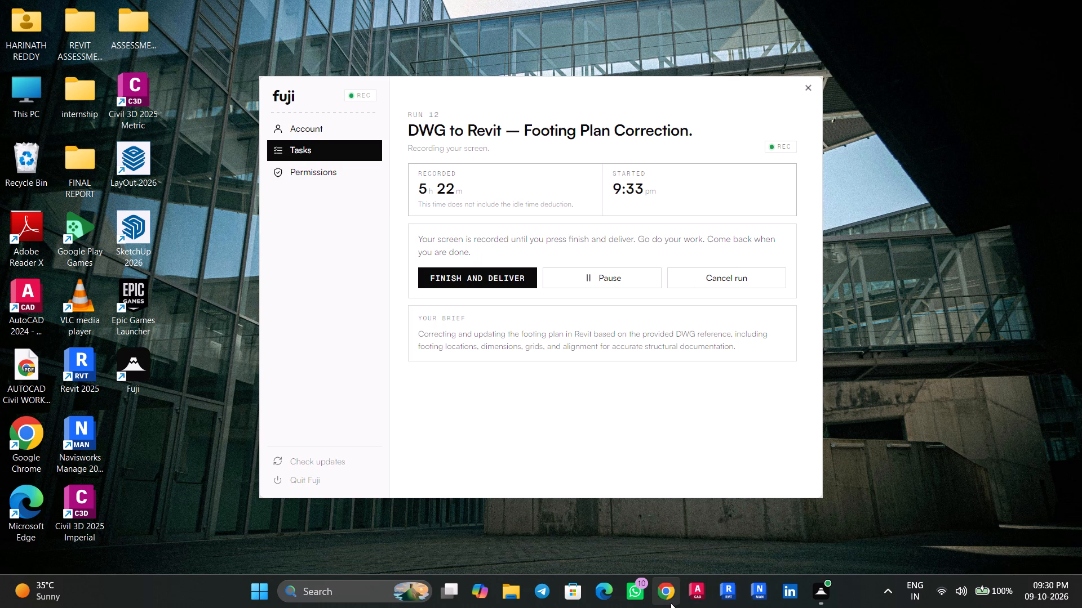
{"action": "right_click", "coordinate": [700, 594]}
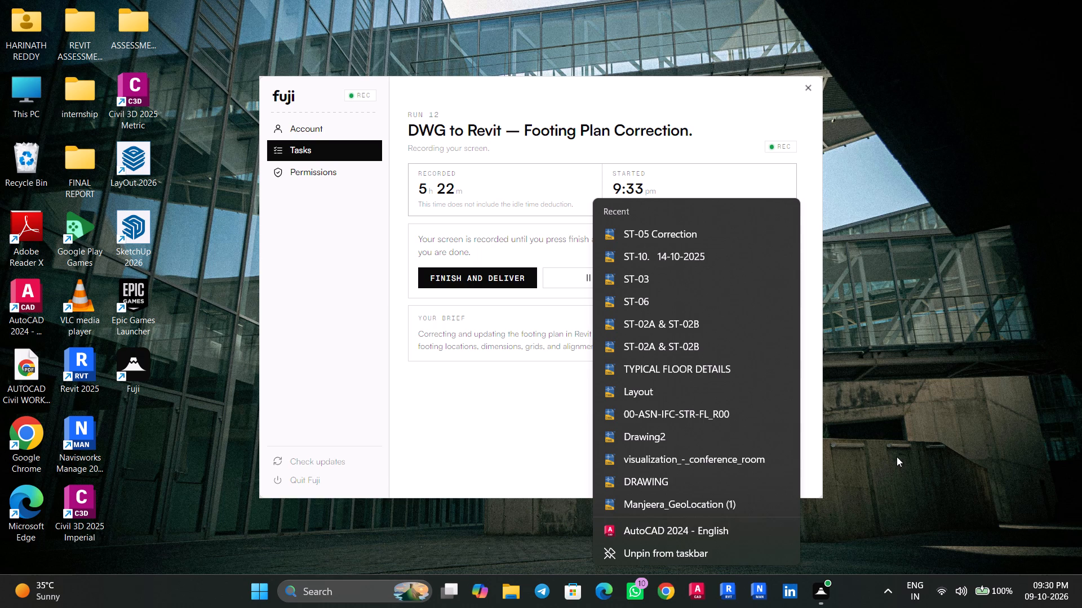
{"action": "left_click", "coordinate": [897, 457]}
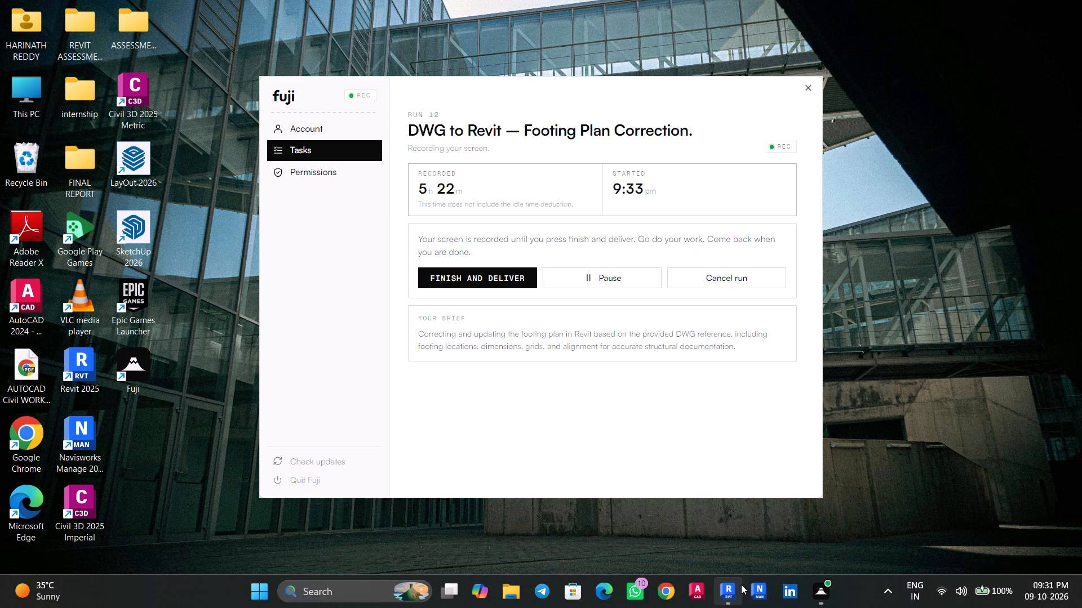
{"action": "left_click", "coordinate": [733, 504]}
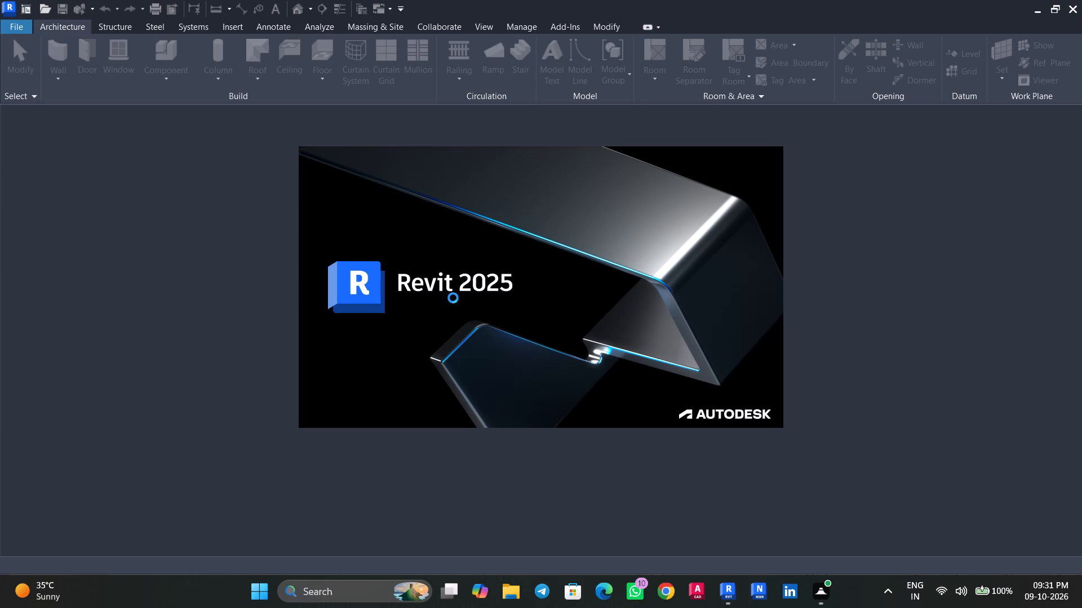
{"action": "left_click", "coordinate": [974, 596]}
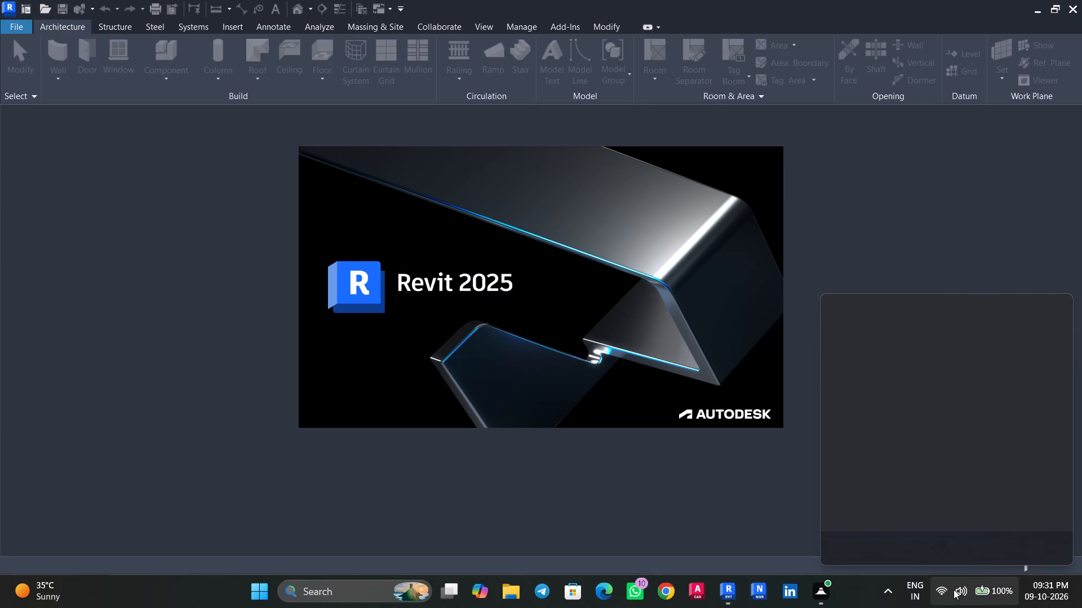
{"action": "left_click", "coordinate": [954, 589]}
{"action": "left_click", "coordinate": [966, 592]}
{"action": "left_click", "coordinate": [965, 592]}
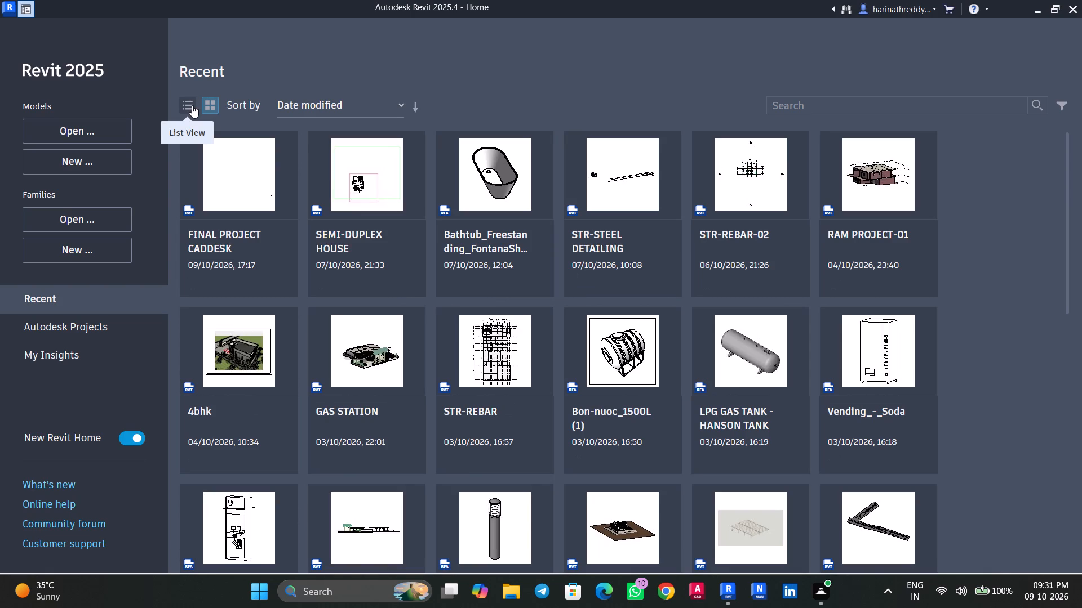
Open the recent project FINAL PROJECT CADDESK in Revit.
{"action": "left_click", "coordinate": [221, 242]}
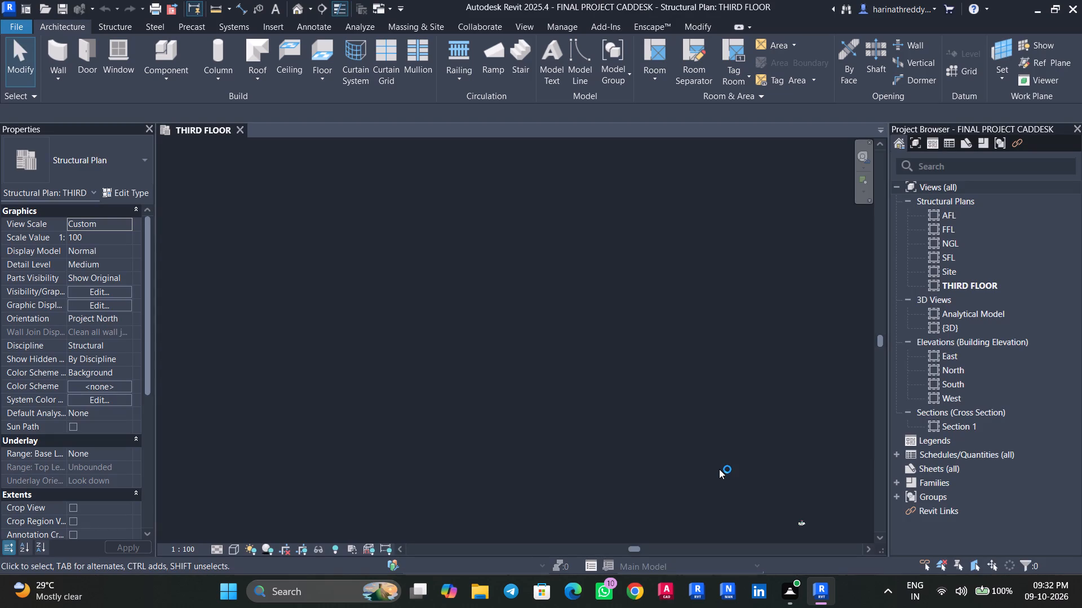
Examine the imported floor plans and slab reinforcement drawings in the THIRD FLOOR structural plan.
{"action": "scroll", "coordinate": [815, 522], "scroll_direction": "up", "scroll_amount": 6}
{"action": "scroll", "coordinate": [797, 521], "scroll_direction": "down", "scroll_amount": 1}
{"action": "scroll", "coordinate": [797, 521], "scroll_direction": "up", "scroll_amount": 4}
{"action": "scroll", "coordinate": [808, 524], "scroll_direction": "down", "scroll_amount": 1}
{"action": "scroll", "coordinate": [808, 524], "scroll_direction": "up", "scroll_amount": 4}
{"action": "middle_click_drag", "start_coordinate": [801, 518], "coordinate": [722, 391]}
{"action": "scroll", "coordinate": [642, 417], "scroll_direction": "up", "scroll_amount": 9}
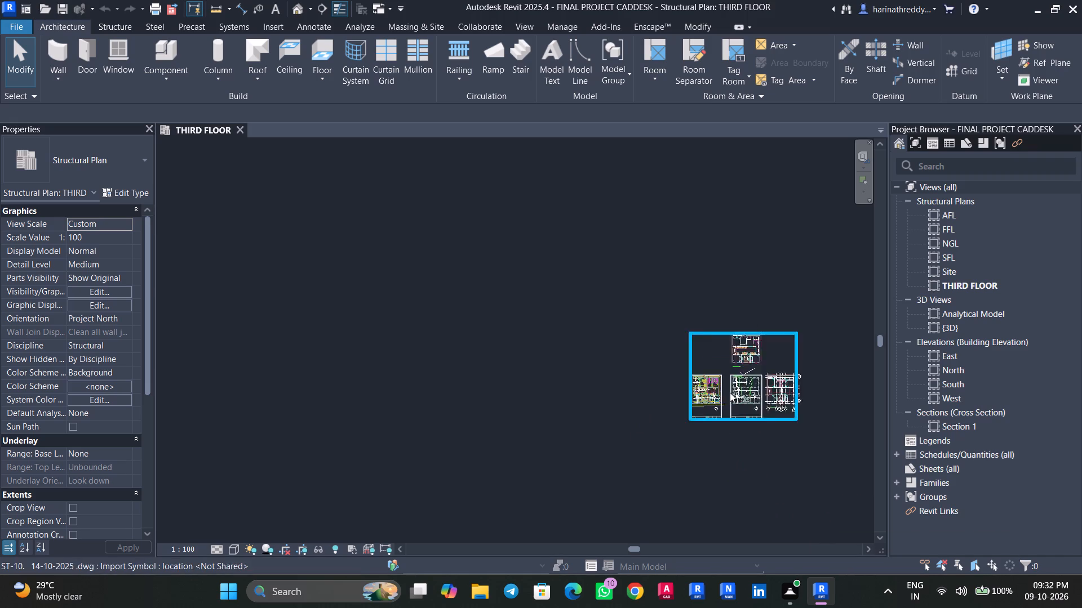
{"action": "scroll", "coordinate": [730, 392], "scroll_direction": "up", "scroll_amount": 5}
{"action": "scroll", "coordinate": [799, 392], "scroll_direction": "down", "scroll_amount": 1}
{"action": "scroll", "coordinate": [782, 387], "scroll_direction": "up", "scroll_amount": 16}
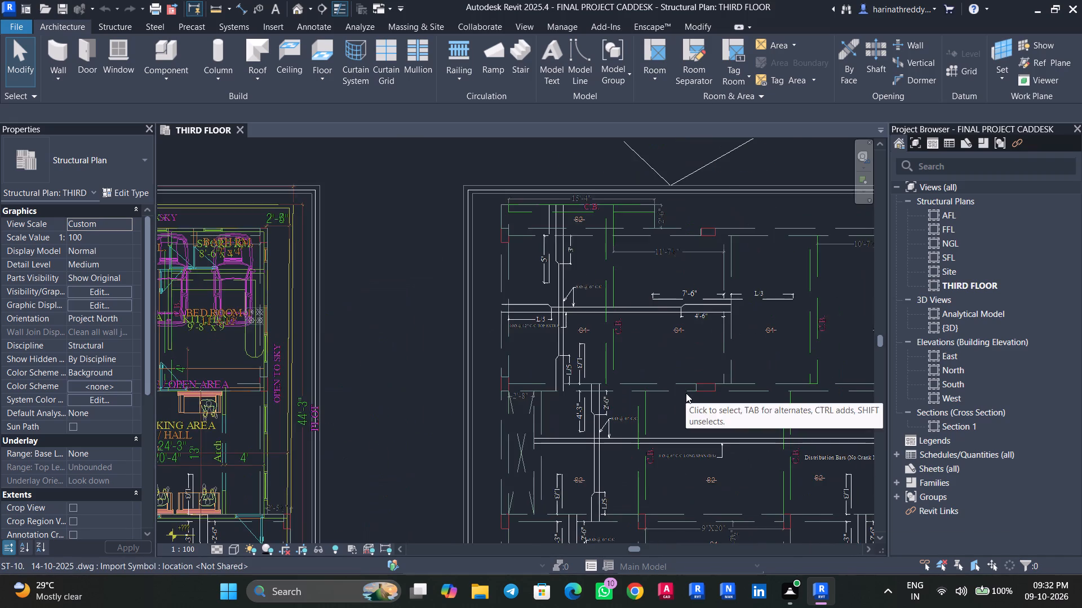
{"action": "scroll", "coordinate": [686, 393], "scroll_direction": "down", "scroll_amount": 3}
{"action": "scroll", "coordinate": [686, 393], "scroll_direction": "up", "scroll_amount": 2}
{"action": "scroll", "coordinate": [686, 393], "scroll_direction": "down", "scroll_amount": 4}
{"action": "scroll", "coordinate": [686, 393], "scroll_direction": "up", "scroll_amount": 2}
{"action": "scroll", "coordinate": [686, 393], "scroll_direction": "down", "scroll_amount": 1}
{"action": "middle_click_drag", "start_coordinate": [669, 385], "coordinate": [575, 495]}
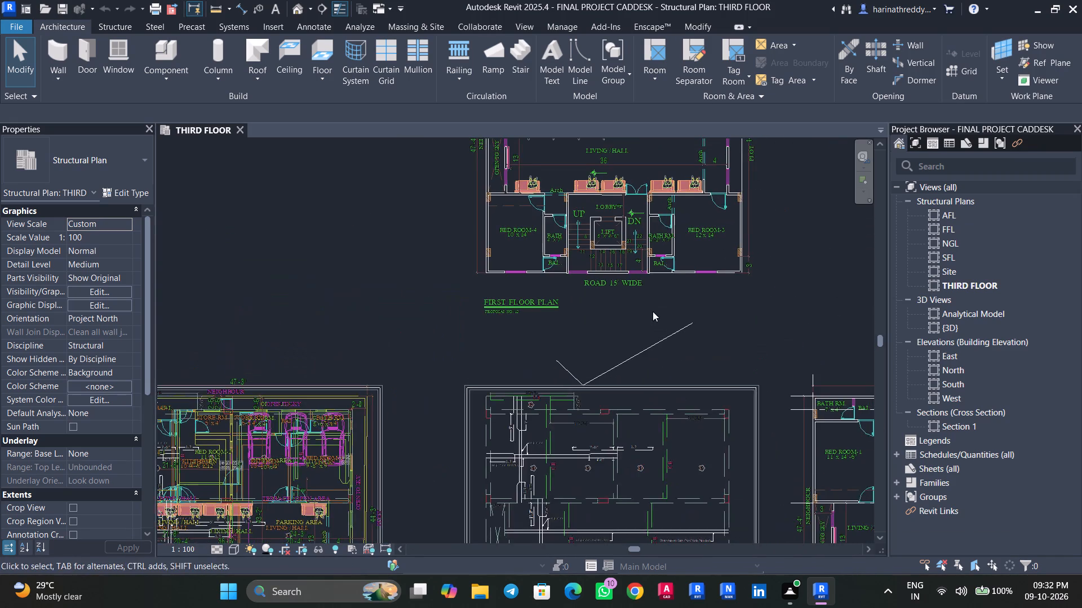
{"action": "scroll", "coordinate": [653, 311], "scroll_direction": "up", "scroll_amount": 1}
{"action": "middle_click_drag", "start_coordinate": [653, 311], "coordinate": [538, 476]}
{"action": "middle_click_drag", "start_coordinate": [655, 387], "coordinate": [468, 439]}
{"action": "scroll", "coordinate": [466, 435], "scroll_direction": "down", "scroll_amount": 1}
{"action": "scroll", "coordinate": [466, 435], "scroll_direction": "up", "scroll_amount": 1}
{"action": "scroll", "coordinate": [466, 435], "scroll_direction": "down", "scroll_amount": 6}
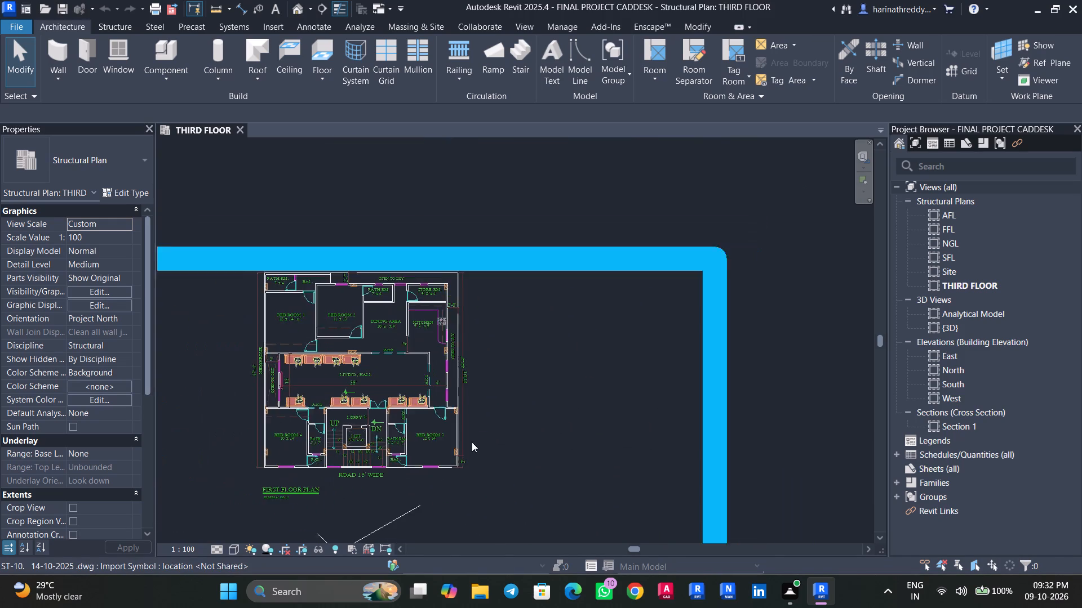
{"action": "middle_click_drag", "start_coordinate": [495, 477], "coordinate": [576, 261]}
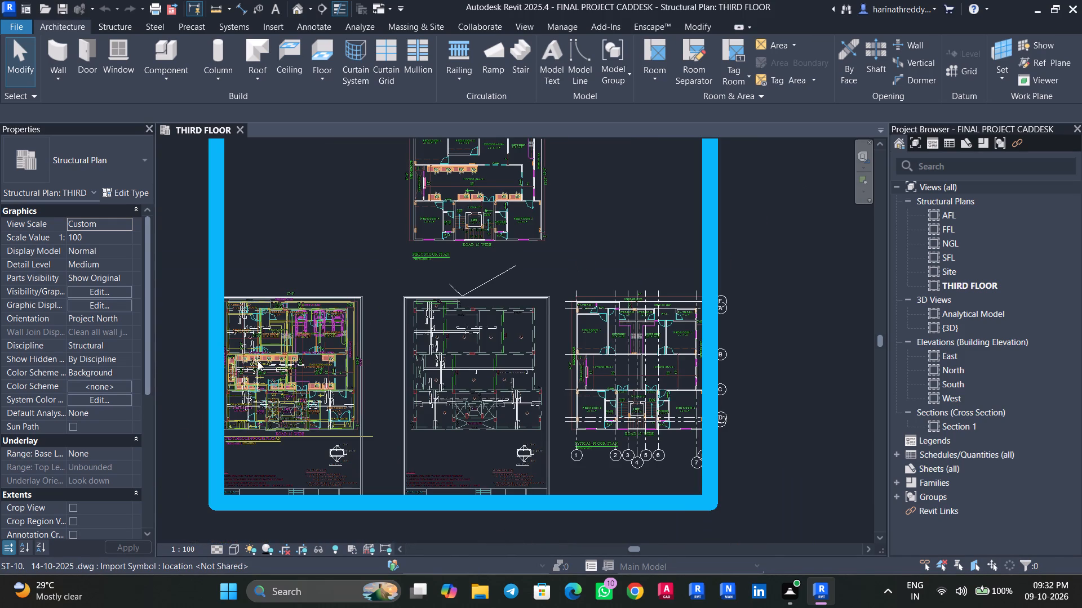
{"action": "scroll", "coordinate": [258, 361], "scroll_direction": "up", "scroll_amount": 11}
{"action": "middle_click_drag", "start_coordinate": [335, 281], "coordinate": [465, 352]}
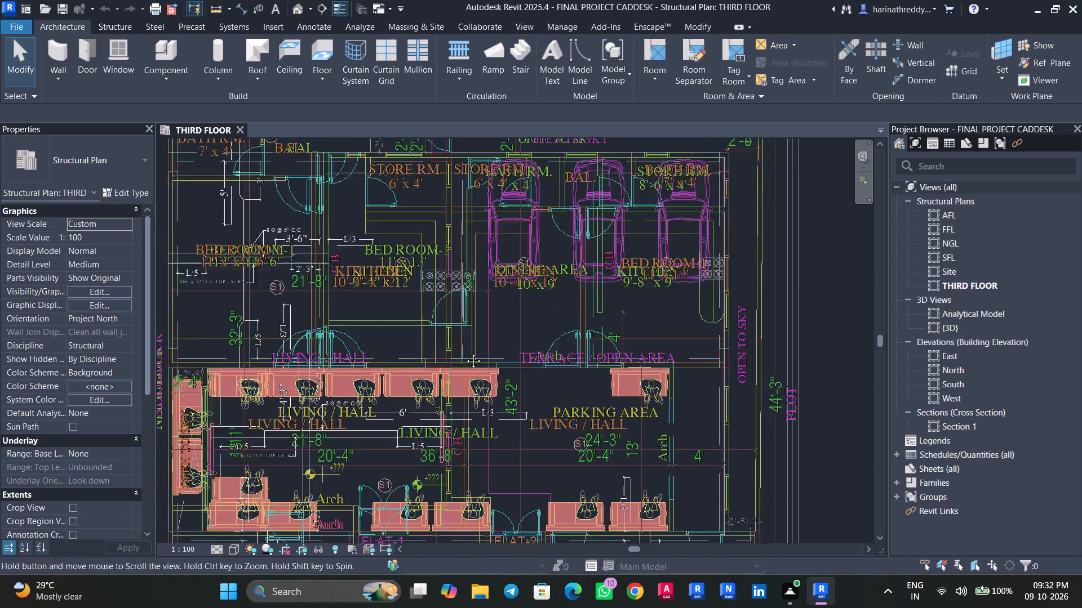
{"action": "middle_click_drag", "start_coordinate": [465, 352], "coordinate": [466, 352]}
{"action": "scroll", "coordinate": [465, 352], "scroll_direction": "up", "scroll_amount": 1}
Open the NGL structural plan and examine the imported drawings and the modelled layout around the lobby staircase.
{"action": "double_click", "coordinate": [953, 247]}
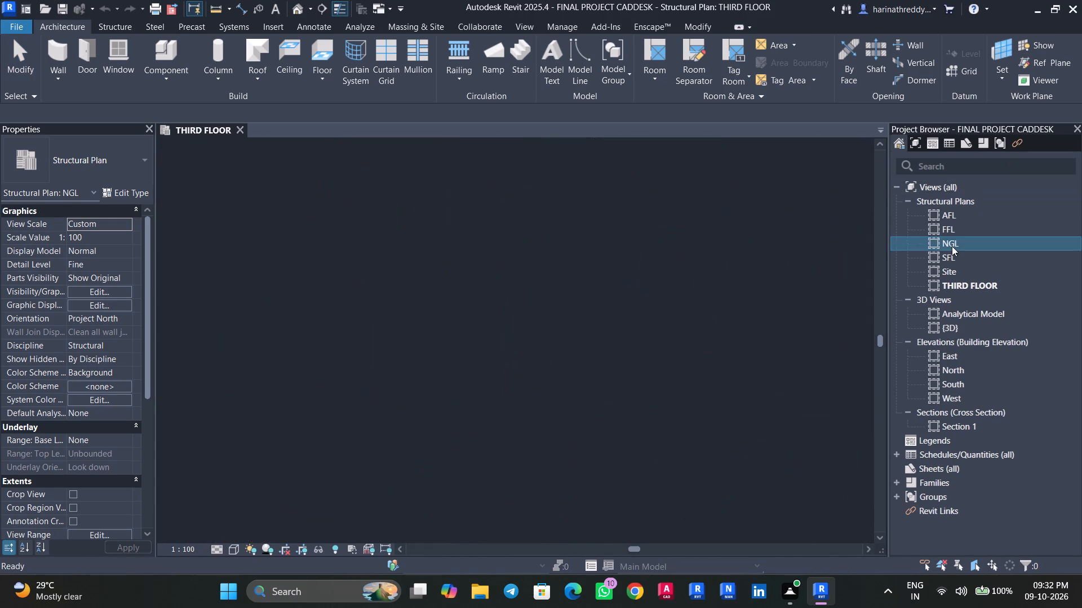
{"action": "scroll", "coordinate": [406, 272], "scroll_direction": "down", "scroll_amount": 1}
{"action": "scroll", "coordinate": [406, 272], "scroll_direction": "up", "scroll_amount": 1}
{"action": "scroll", "coordinate": [406, 272], "scroll_direction": "down", "scroll_amount": 1}
{"action": "scroll", "coordinate": [406, 272], "scroll_direction": "up", "scroll_amount": 1}
{"action": "scroll", "coordinate": [406, 272], "scroll_direction": "down", "scroll_amount": 5}
{"action": "scroll", "coordinate": [405, 272], "scroll_direction": "up", "scroll_amount": 1}
{"action": "scroll", "coordinate": [405, 272], "scroll_direction": "down", "scroll_amount": 1}
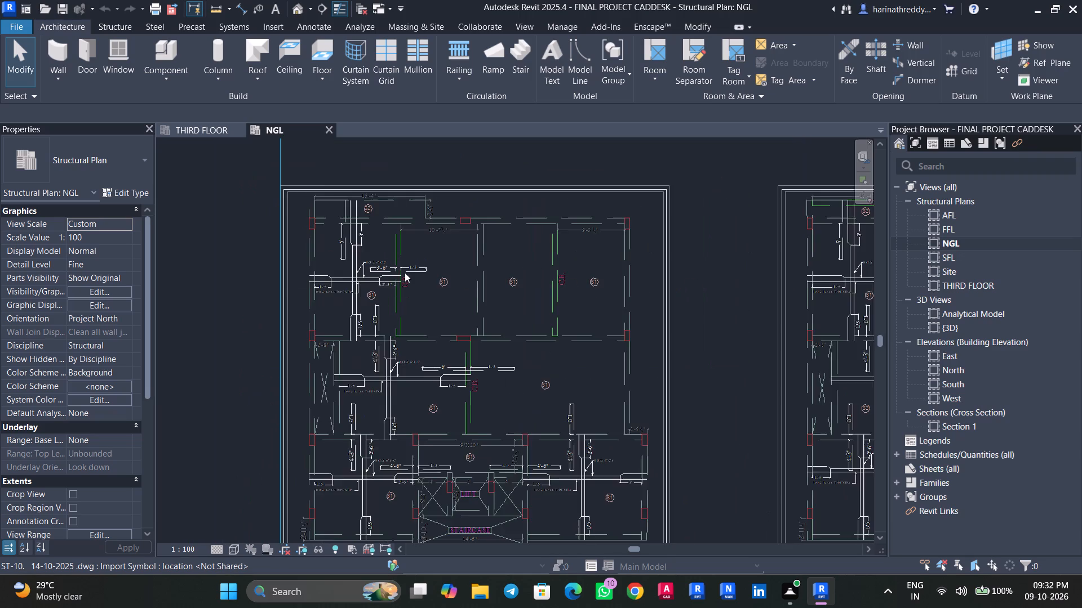
{"action": "scroll", "coordinate": [405, 272], "scroll_direction": "down", "scroll_amount": 5}
{"action": "middle_click_drag", "start_coordinate": [618, 188], "coordinate": [533, 263]}
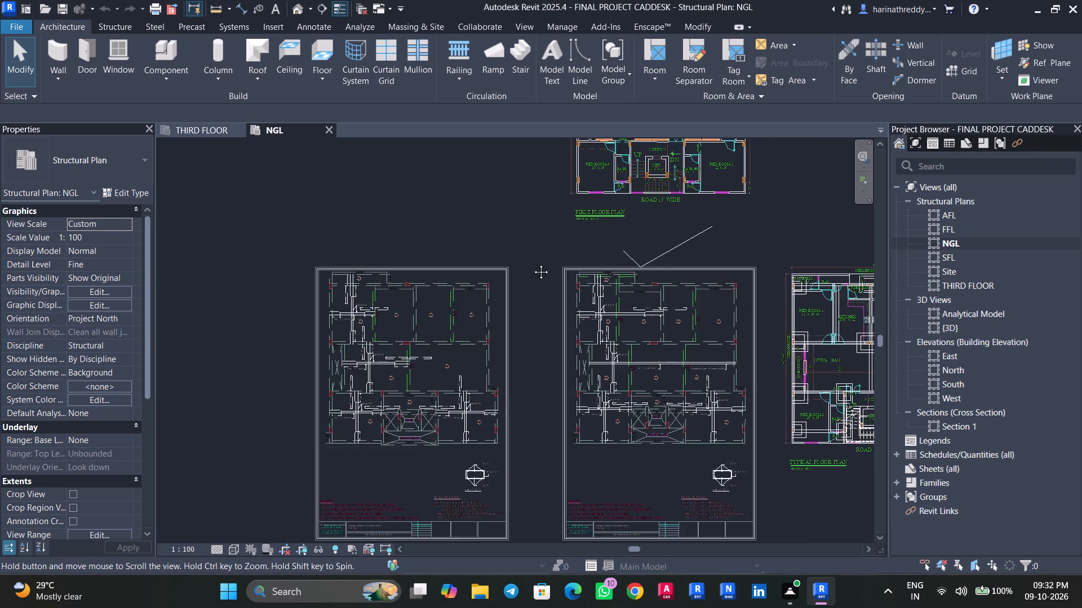
{"action": "middle_click_drag", "start_coordinate": [533, 263], "coordinate": [396, 238]}
{"action": "scroll", "coordinate": [631, 314], "scroll_direction": "up", "scroll_amount": 2}
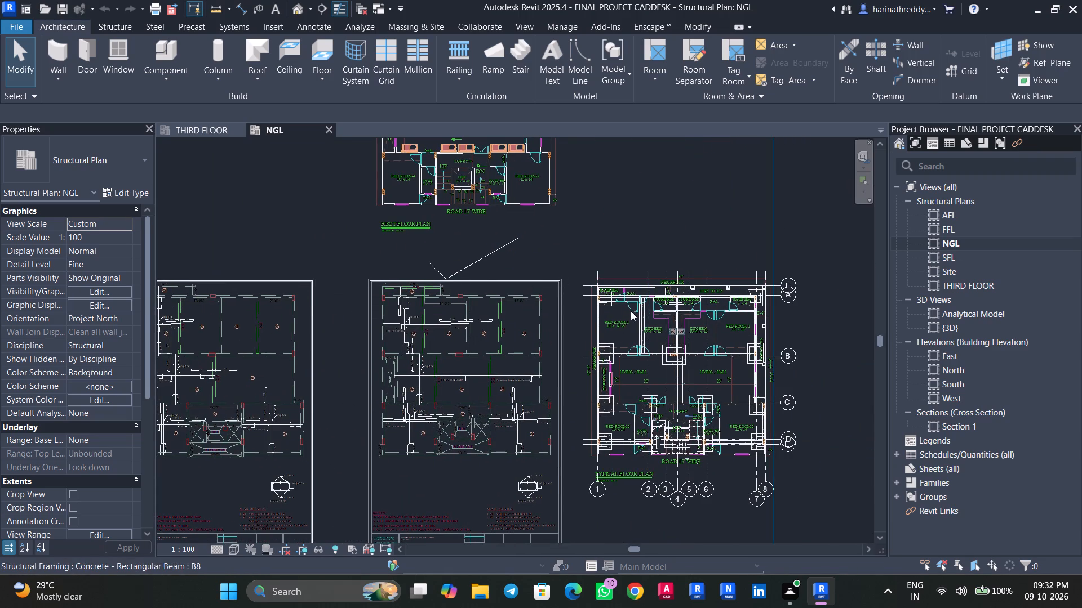
{"action": "scroll", "coordinate": [631, 311], "scroll_direction": "up", "scroll_amount": 8}
{"action": "middle_click_drag", "start_coordinate": [673, 363], "coordinate": [507, 97]}
{"action": "middle_click_drag", "start_coordinate": [539, 333], "coordinate": [474, 106]}
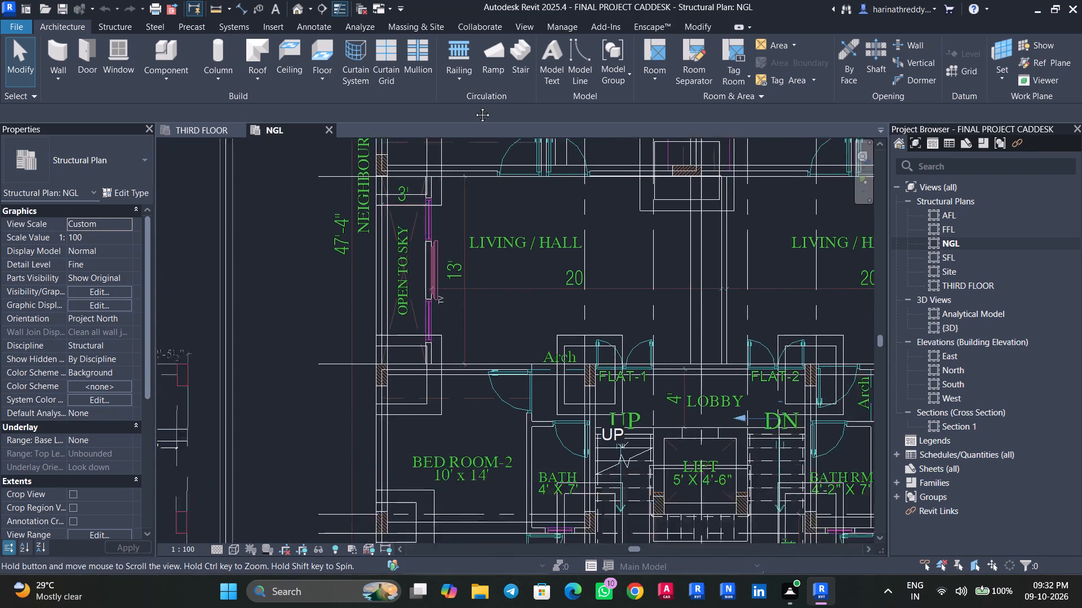
{"action": "middle_click_drag", "start_coordinate": [474, 106], "coordinate": [457, 69]}
Open the Section 1 view and examine the cast-in-place staircase.
{"action": "double_click", "coordinate": [960, 422]}
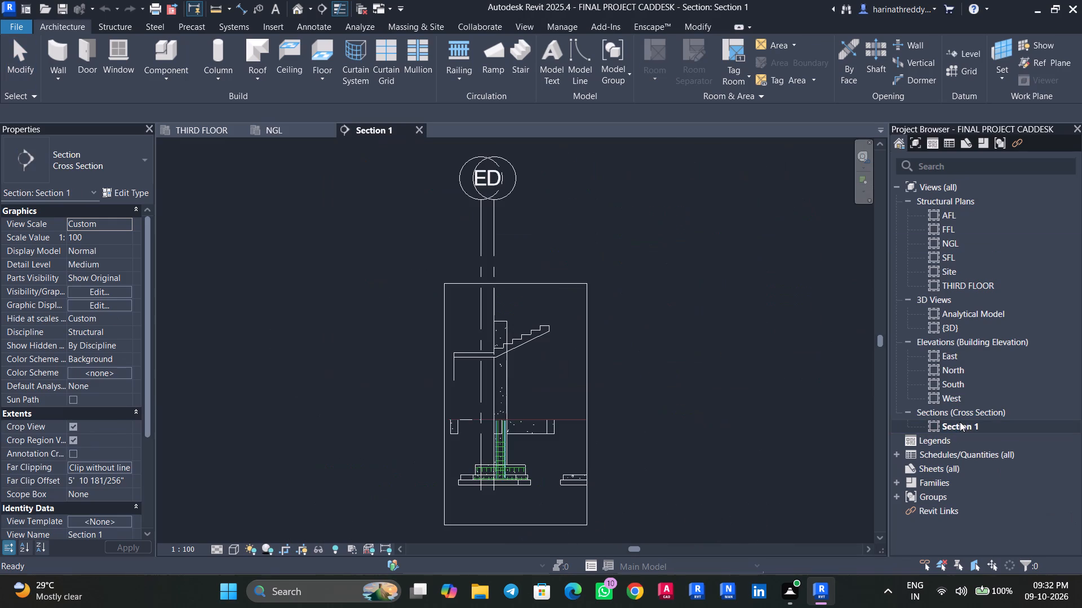
{"action": "scroll", "coordinate": [506, 345], "scroll_direction": "up", "scroll_amount": 9}
{"action": "left_click", "coordinate": [538, 359]}
{"action": "scroll", "coordinate": [538, 359], "scroll_direction": "down", "scroll_amount": 4}
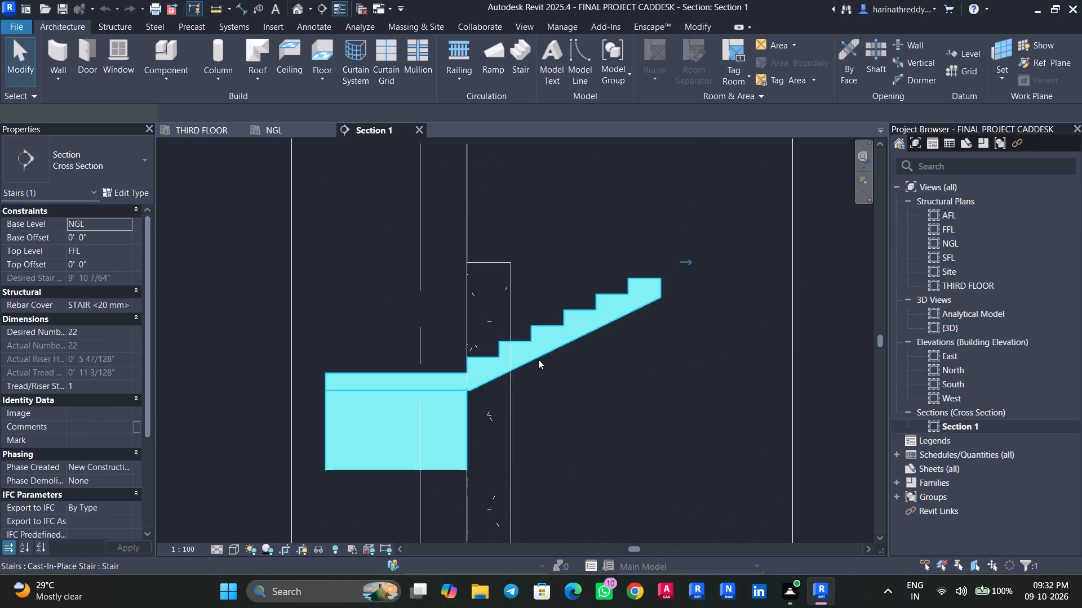
{"action": "left_click", "coordinate": [598, 379]}
{"action": "scroll", "coordinate": [404, 403], "scroll_direction": "up", "scroll_amount": 2}
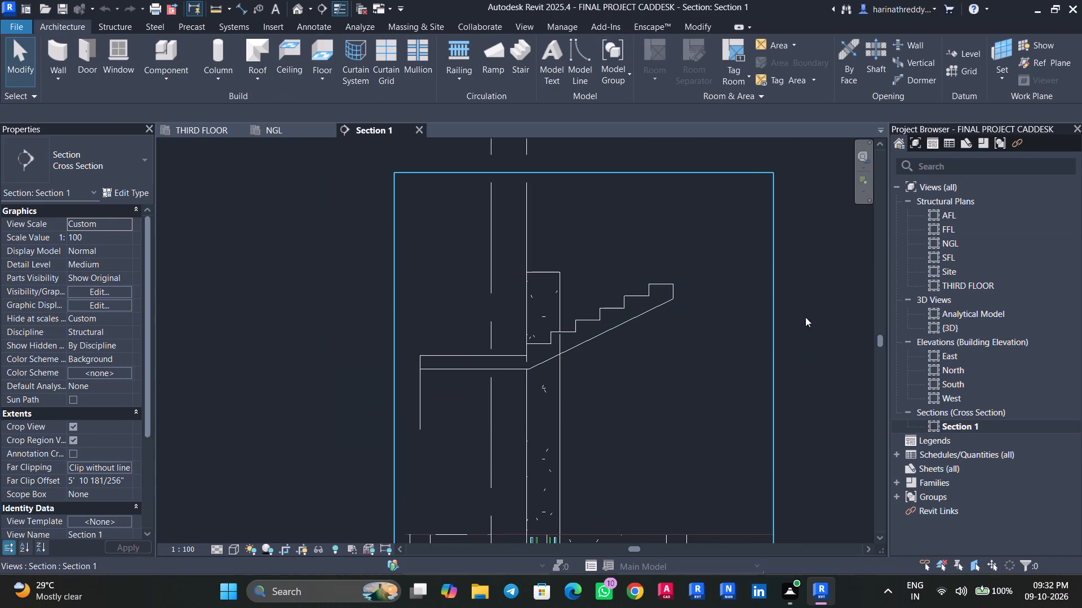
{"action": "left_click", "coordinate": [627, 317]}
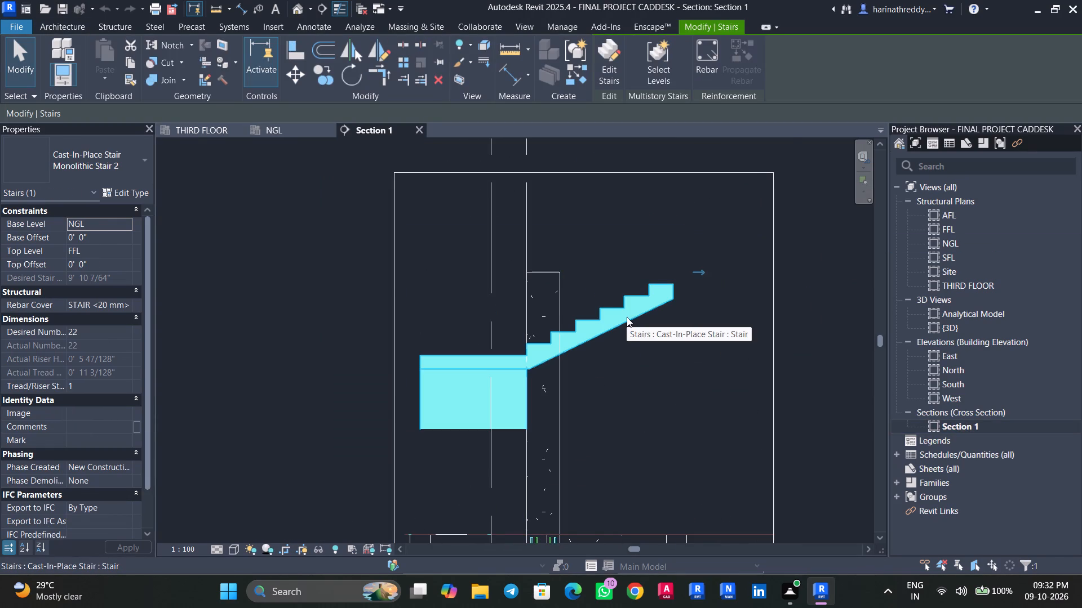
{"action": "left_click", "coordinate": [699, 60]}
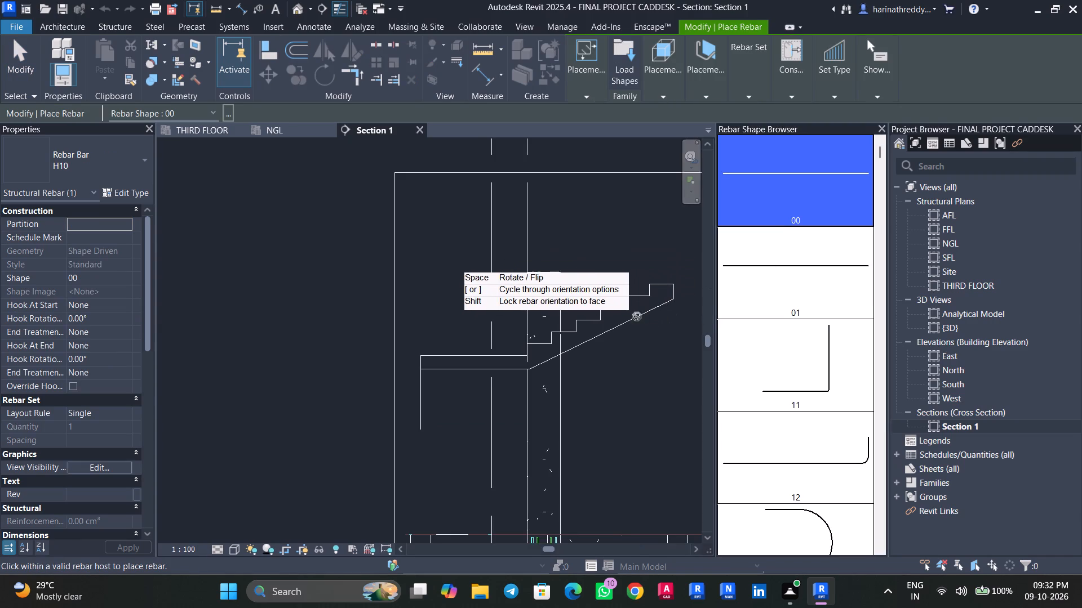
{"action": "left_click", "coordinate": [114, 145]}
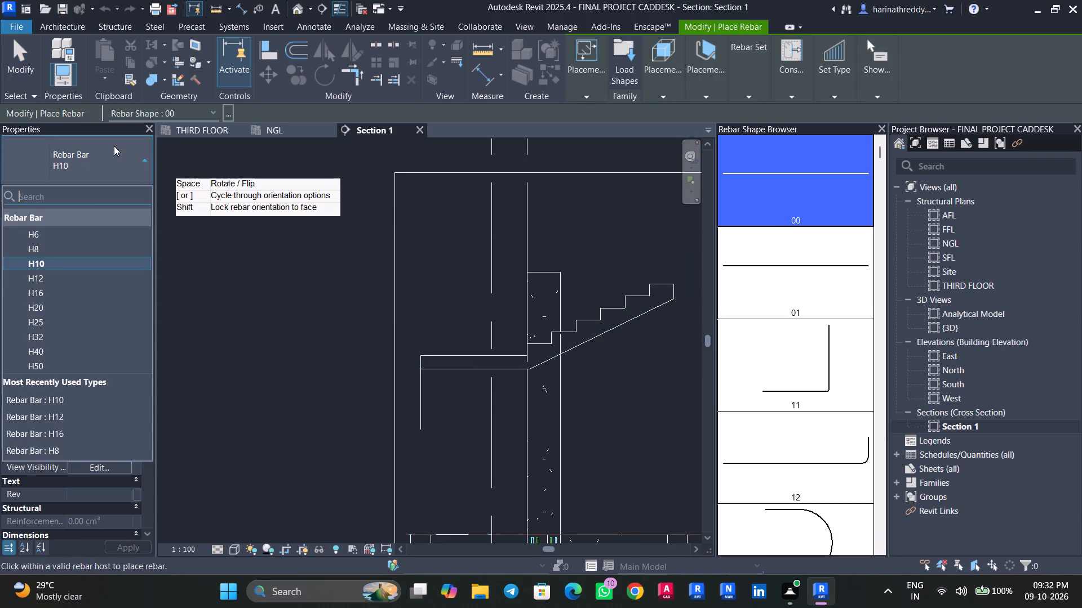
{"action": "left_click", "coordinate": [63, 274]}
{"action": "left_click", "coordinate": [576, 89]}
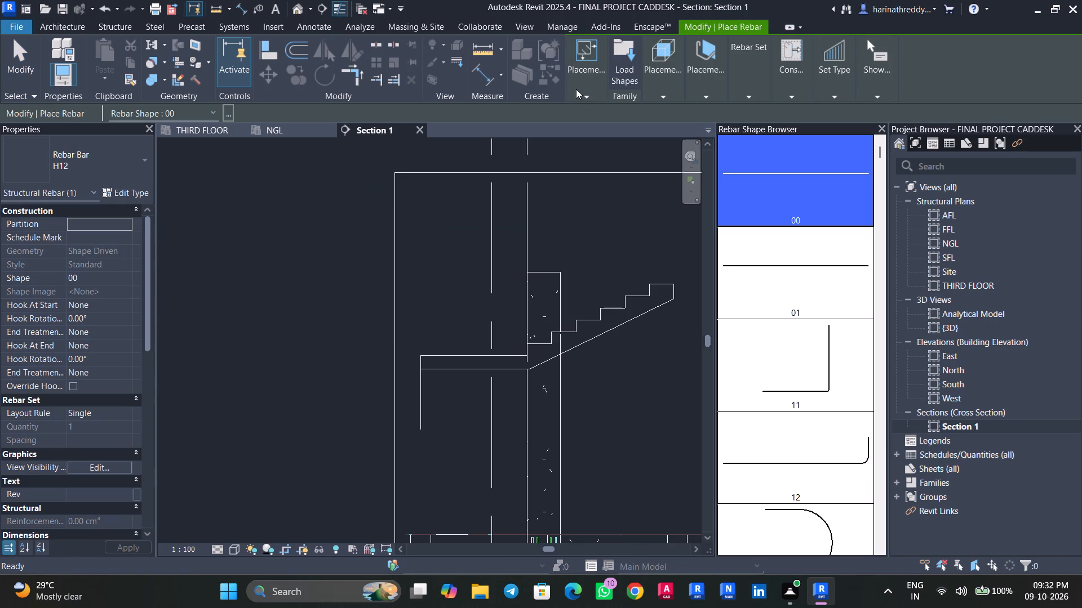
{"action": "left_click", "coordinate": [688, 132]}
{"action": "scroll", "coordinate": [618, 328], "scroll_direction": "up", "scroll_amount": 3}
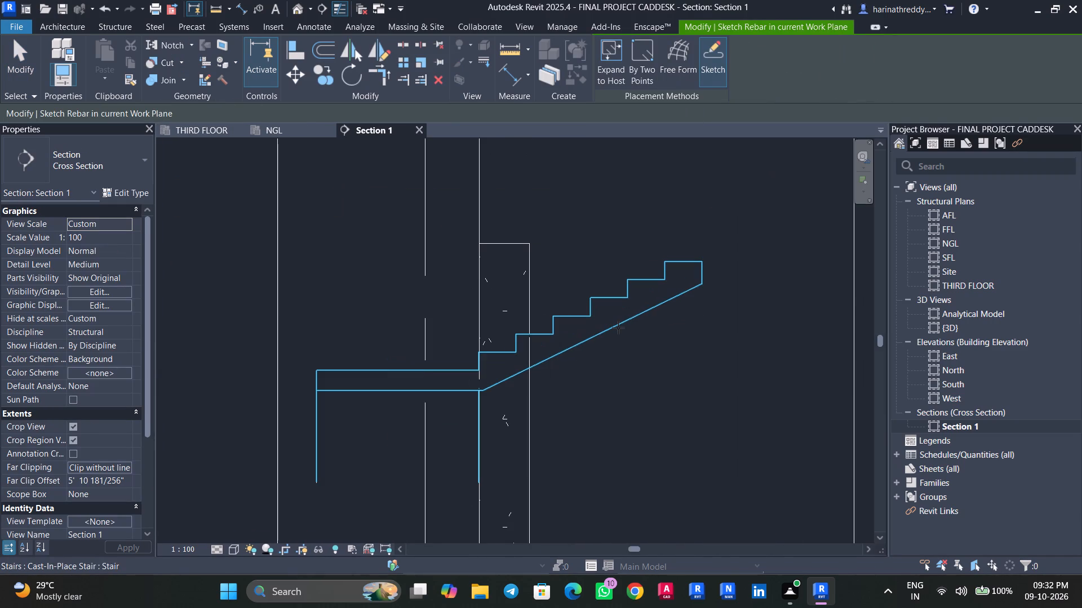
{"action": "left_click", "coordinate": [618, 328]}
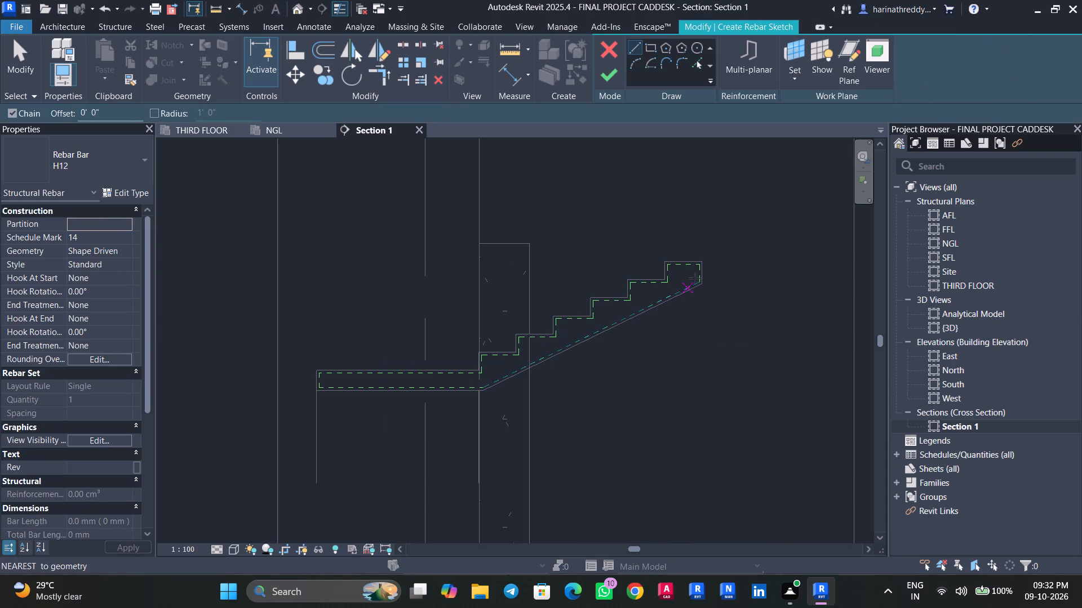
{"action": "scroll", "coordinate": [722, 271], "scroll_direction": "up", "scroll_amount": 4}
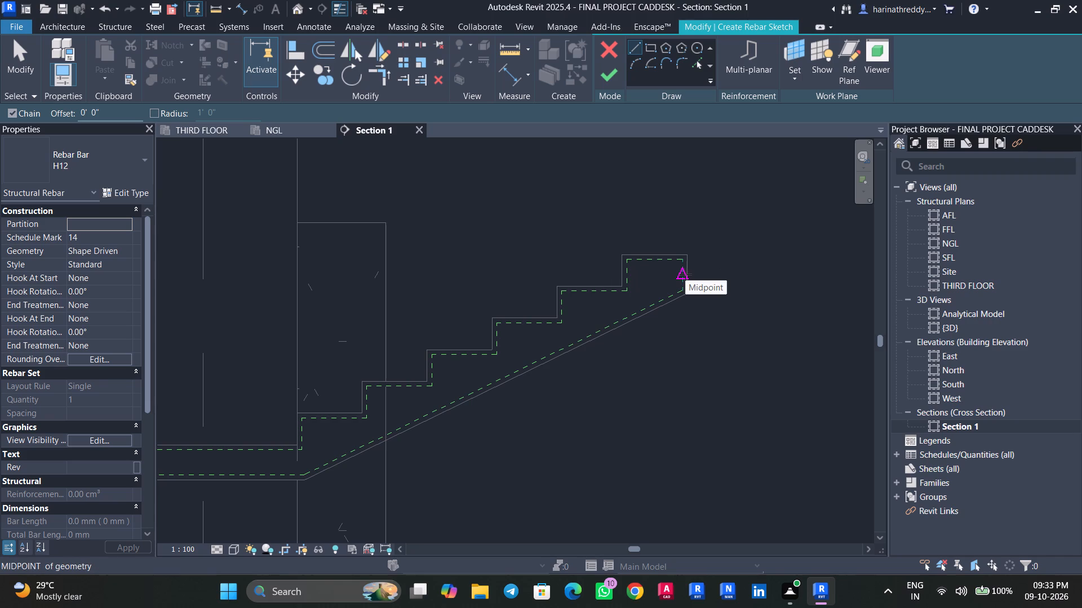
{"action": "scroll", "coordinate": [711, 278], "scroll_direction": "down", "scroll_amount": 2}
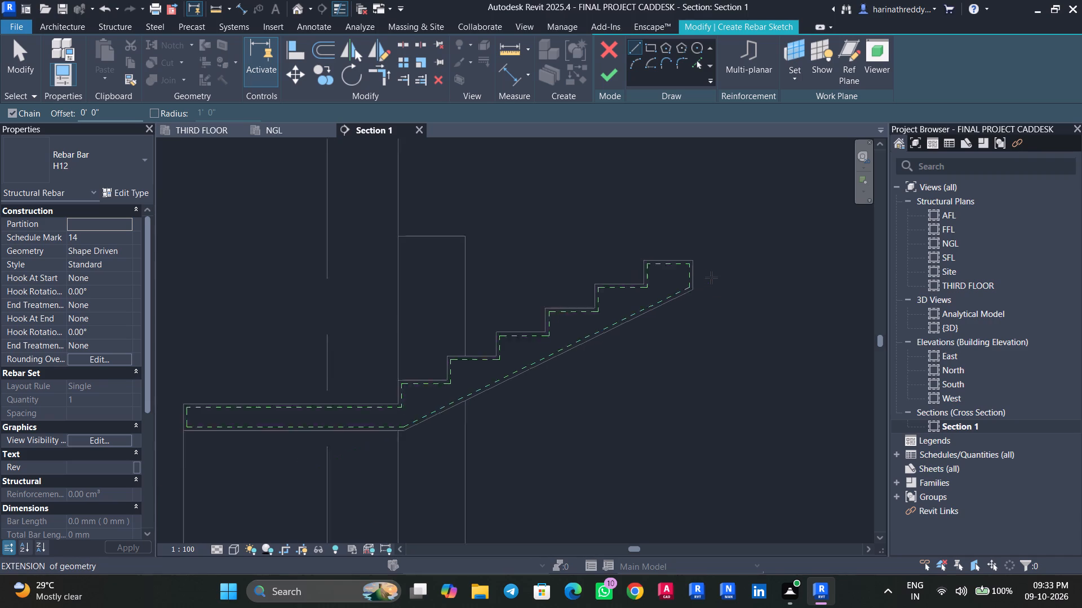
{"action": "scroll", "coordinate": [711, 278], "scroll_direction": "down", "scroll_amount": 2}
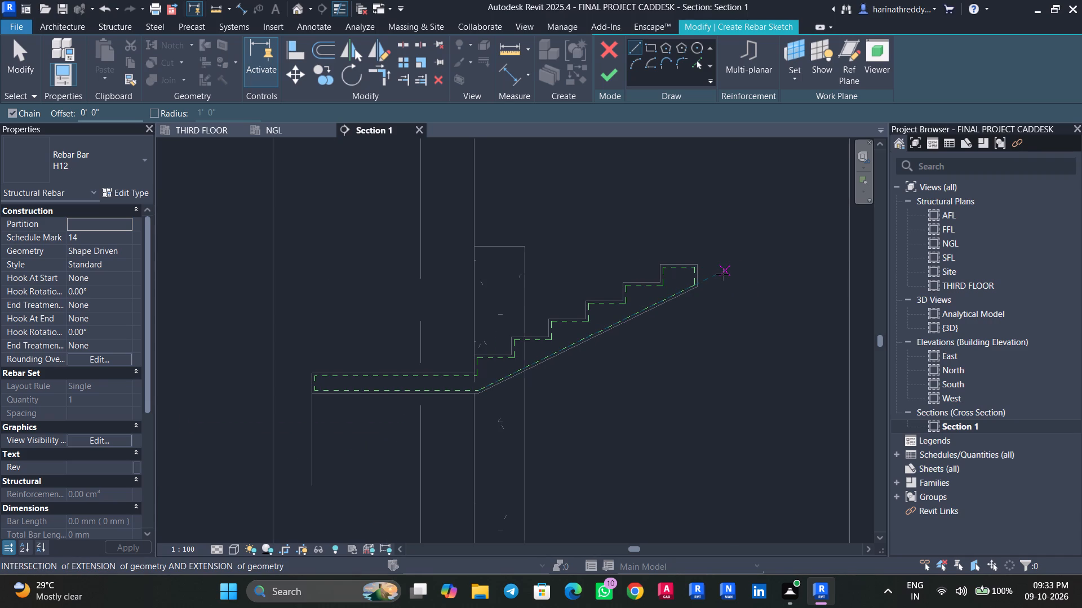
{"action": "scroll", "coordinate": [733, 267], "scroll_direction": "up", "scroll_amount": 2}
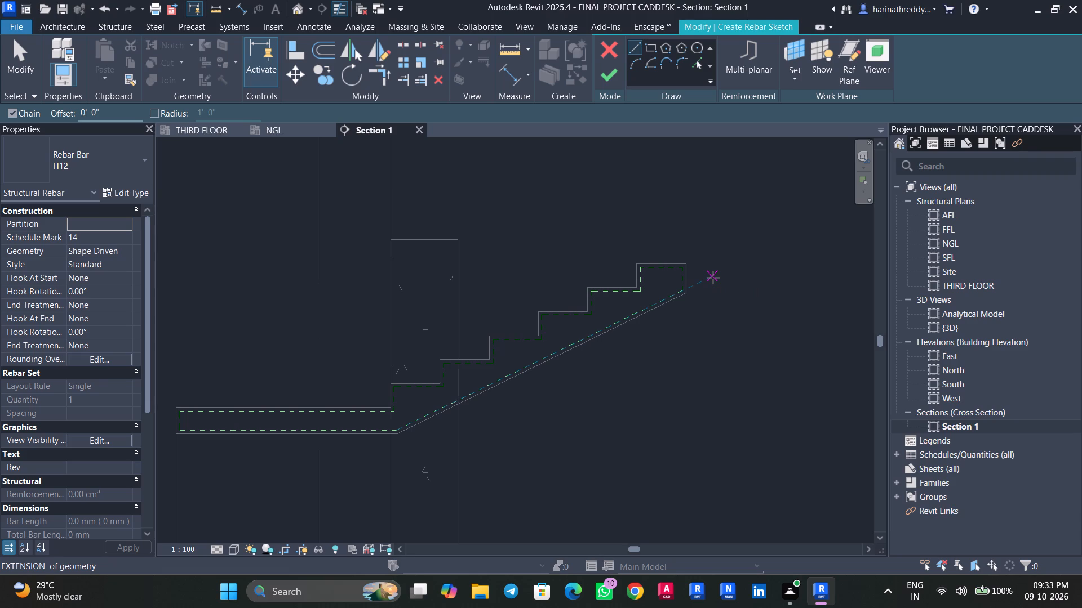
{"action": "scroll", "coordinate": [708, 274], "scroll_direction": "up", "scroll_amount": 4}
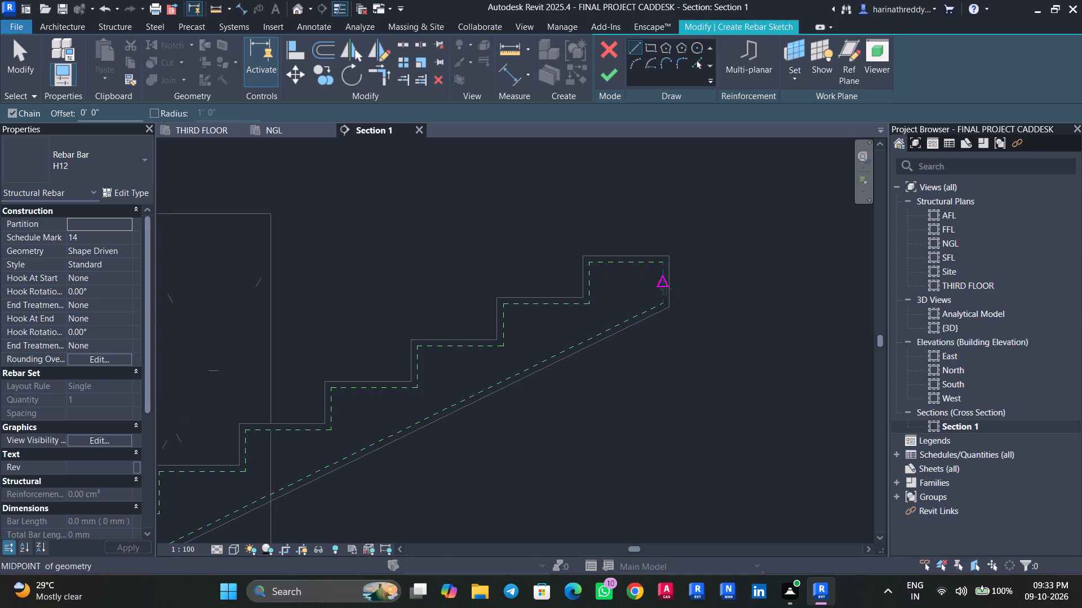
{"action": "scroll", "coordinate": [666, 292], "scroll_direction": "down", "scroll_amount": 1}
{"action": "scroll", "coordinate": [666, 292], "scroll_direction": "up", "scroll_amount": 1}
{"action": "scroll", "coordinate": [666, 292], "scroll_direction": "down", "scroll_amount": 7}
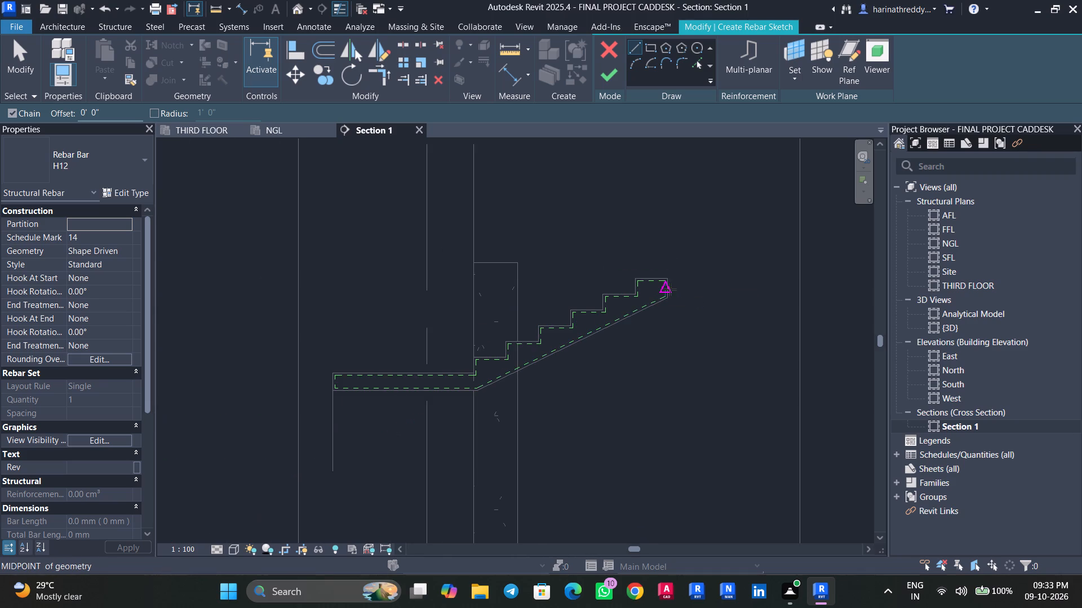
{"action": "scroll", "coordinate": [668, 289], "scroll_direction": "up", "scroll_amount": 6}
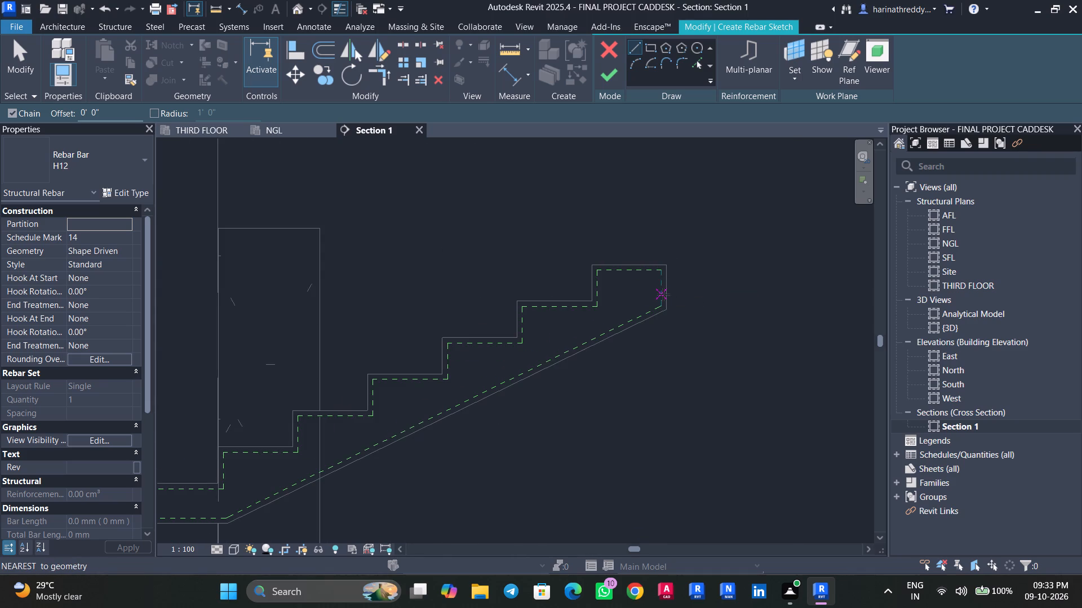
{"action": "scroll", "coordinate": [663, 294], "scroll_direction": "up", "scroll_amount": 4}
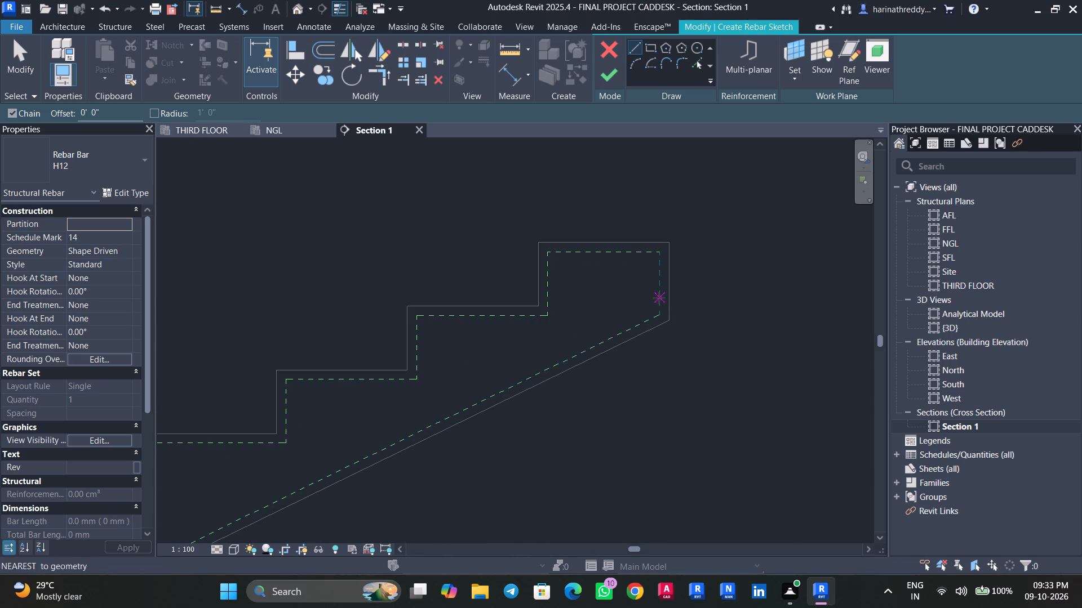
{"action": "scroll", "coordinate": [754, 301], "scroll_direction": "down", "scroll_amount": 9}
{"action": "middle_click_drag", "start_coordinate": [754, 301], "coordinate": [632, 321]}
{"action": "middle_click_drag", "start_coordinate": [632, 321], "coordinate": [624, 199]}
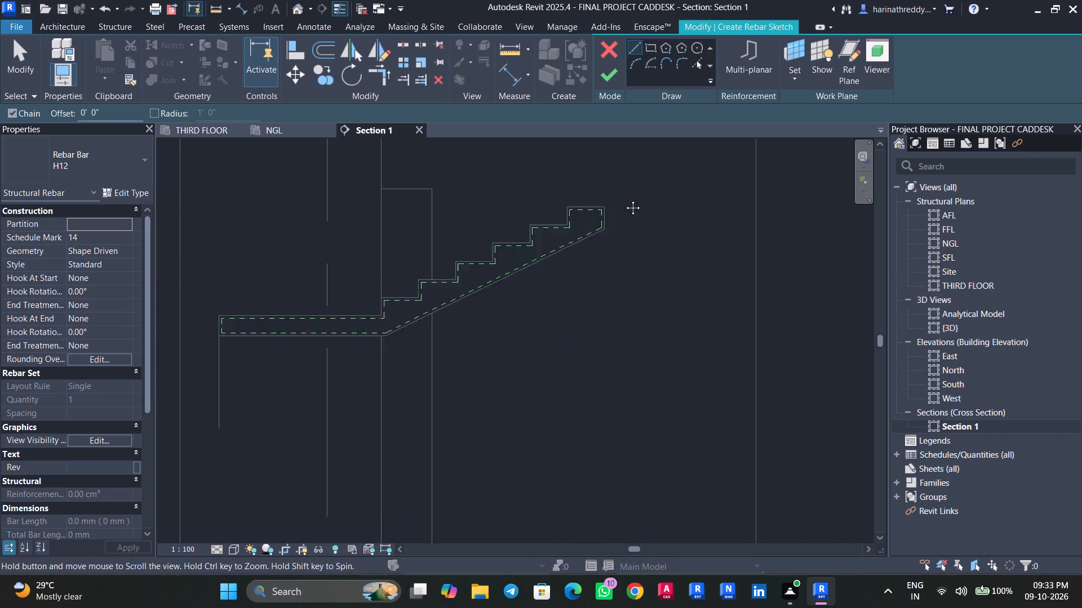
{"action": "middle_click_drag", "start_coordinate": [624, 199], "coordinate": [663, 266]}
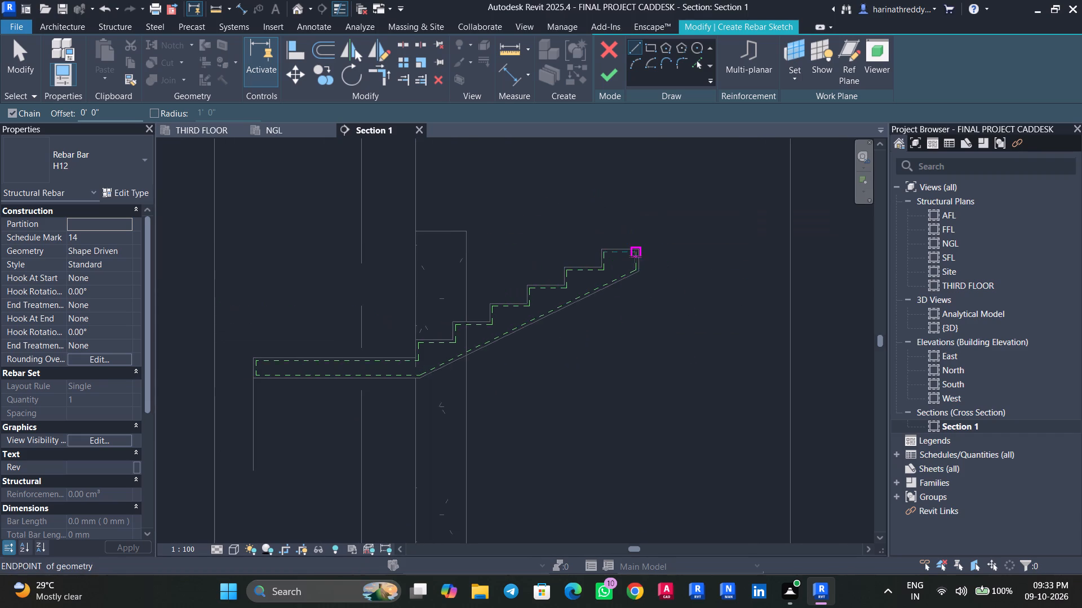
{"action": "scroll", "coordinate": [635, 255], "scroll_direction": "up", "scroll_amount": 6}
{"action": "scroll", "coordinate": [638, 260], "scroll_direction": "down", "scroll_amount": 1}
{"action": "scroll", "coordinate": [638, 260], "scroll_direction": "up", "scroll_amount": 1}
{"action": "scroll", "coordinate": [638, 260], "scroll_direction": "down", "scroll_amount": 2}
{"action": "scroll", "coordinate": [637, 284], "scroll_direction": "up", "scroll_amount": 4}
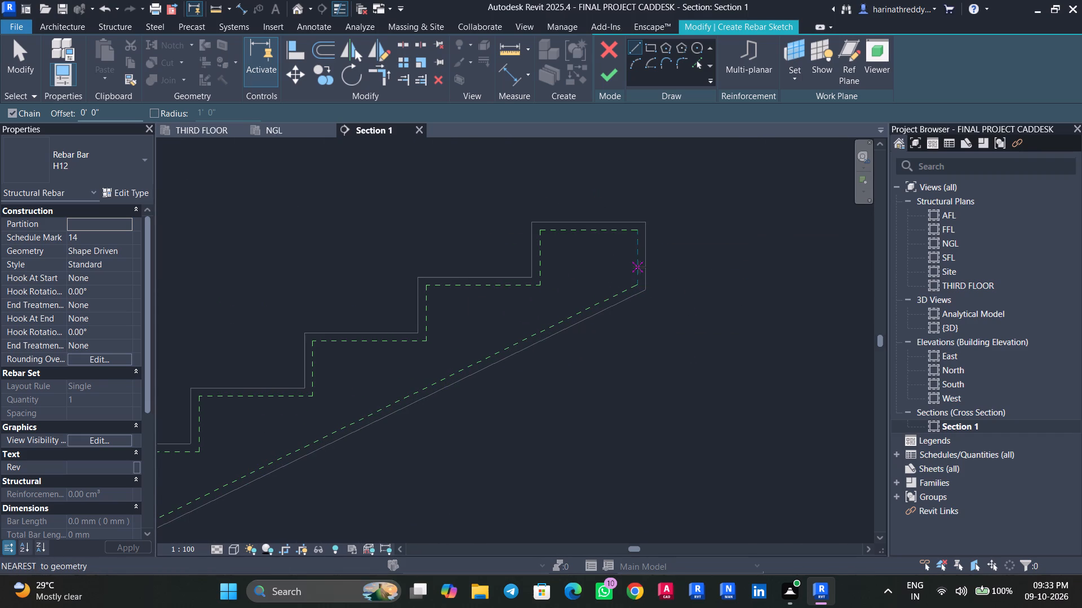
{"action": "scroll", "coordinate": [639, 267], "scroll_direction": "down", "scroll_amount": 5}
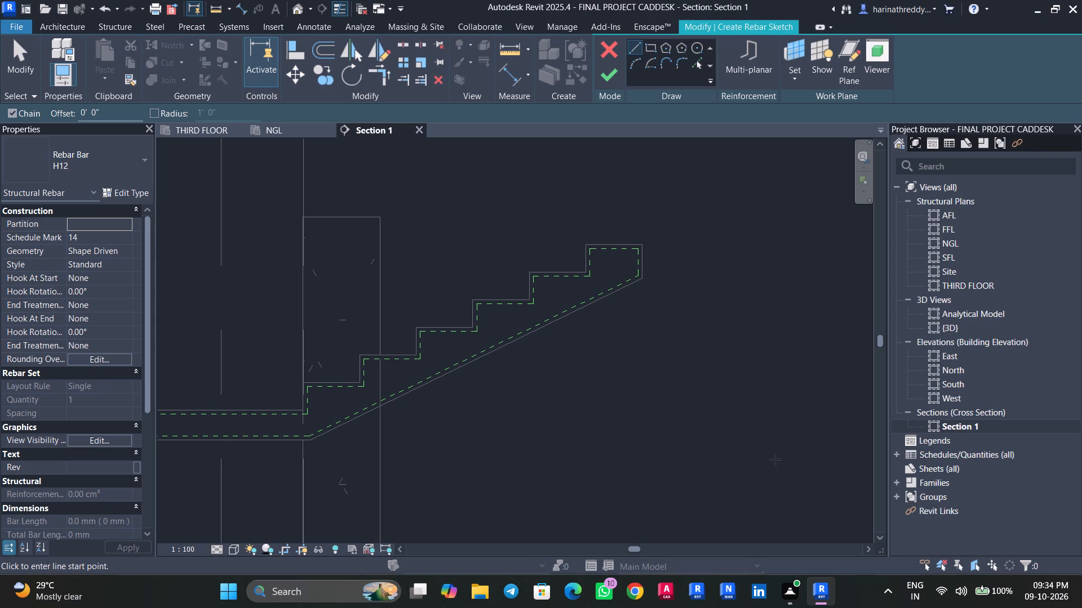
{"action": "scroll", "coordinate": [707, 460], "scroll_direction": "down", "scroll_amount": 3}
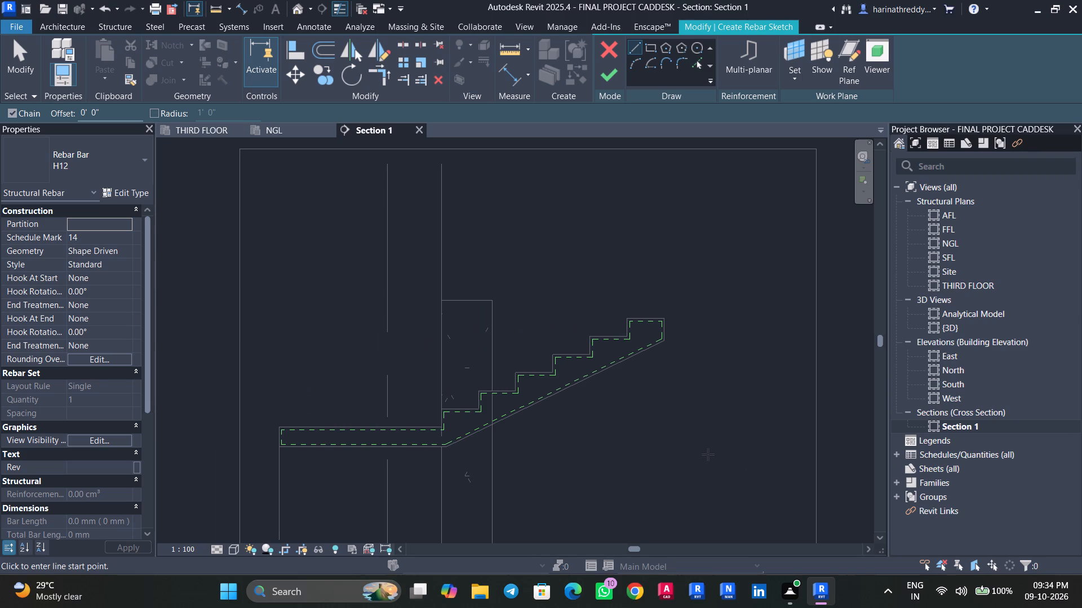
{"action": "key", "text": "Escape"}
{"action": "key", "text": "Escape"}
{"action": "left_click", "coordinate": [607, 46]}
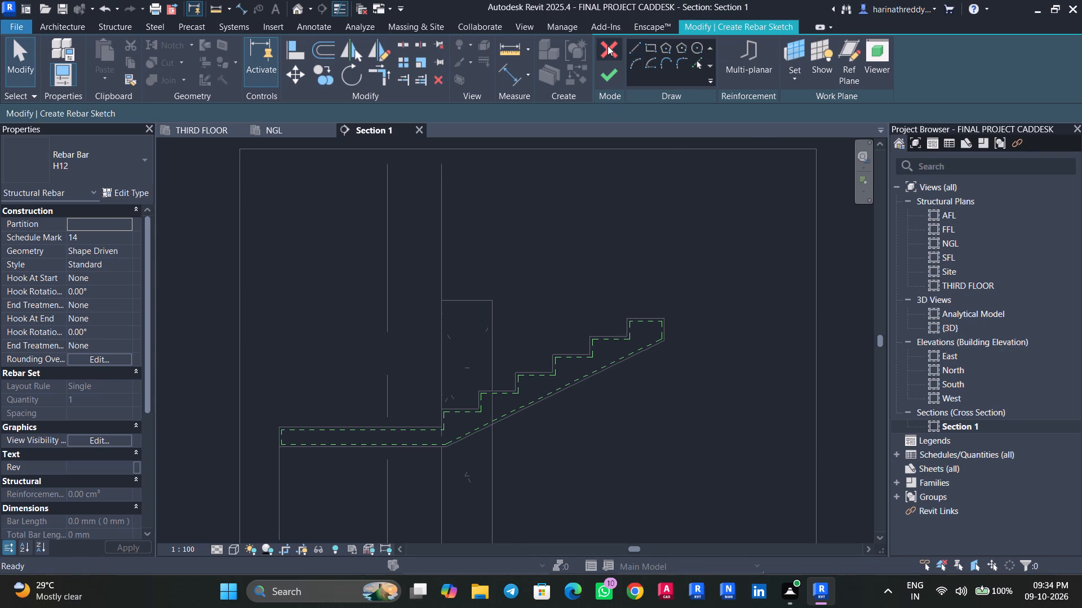
Open the {3D} view and examine the modelled staircase among the reinforced columns, beams and footings.
{"action": "scroll", "coordinate": [409, 421], "scroll_direction": "up", "scroll_amount": 1}
{"action": "scroll", "coordinate": [407, 422], "scroll_direction": "down", "scroll_amount": 5}
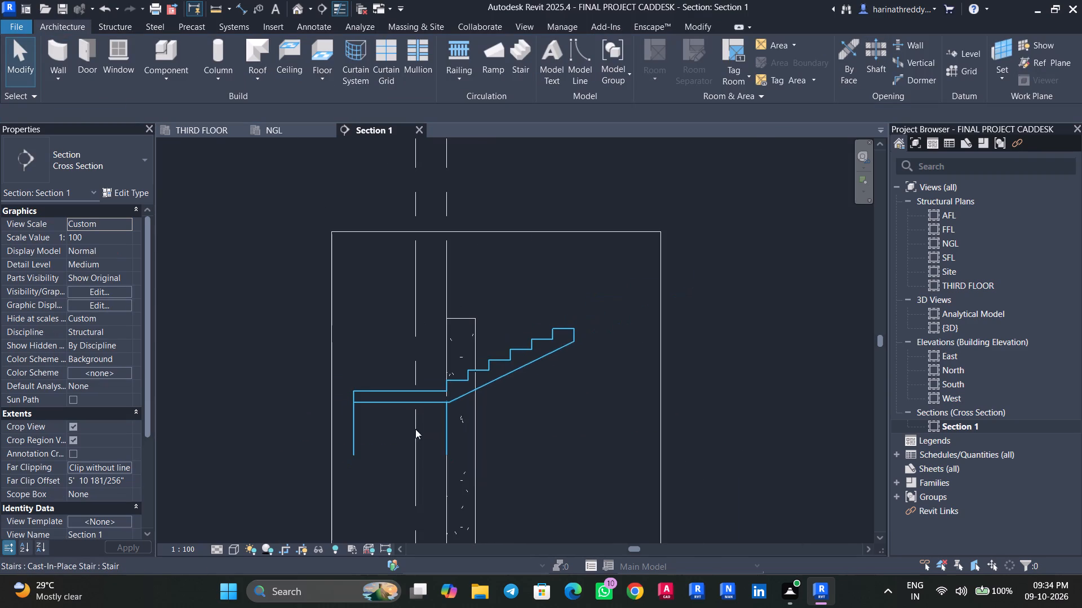
{"action": "left_click", "coordinate": [301, 6]}
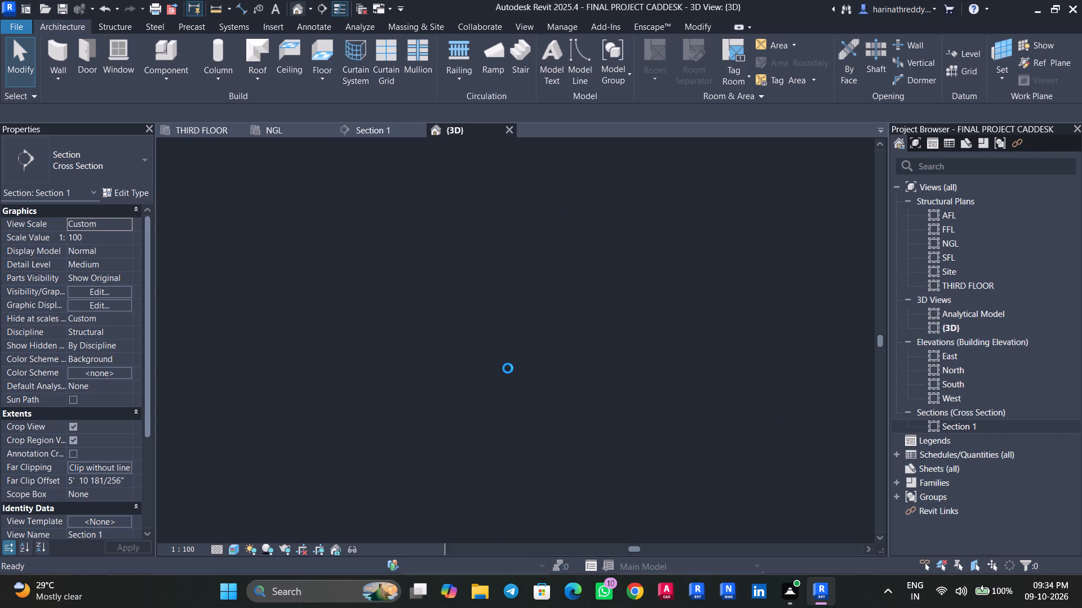
{"action": "scroll", "coordinate": [840, 412], "scroll_direction": "up", "scroll_amount": 7}
{"action": "middle_click_drag", "start_coordinate": [822, 382], "coordinate": [536, 437]}
{"action": "scroll", "coordinate": [585, 408], "scroll_direction": "up", "scroll_amount": 11}
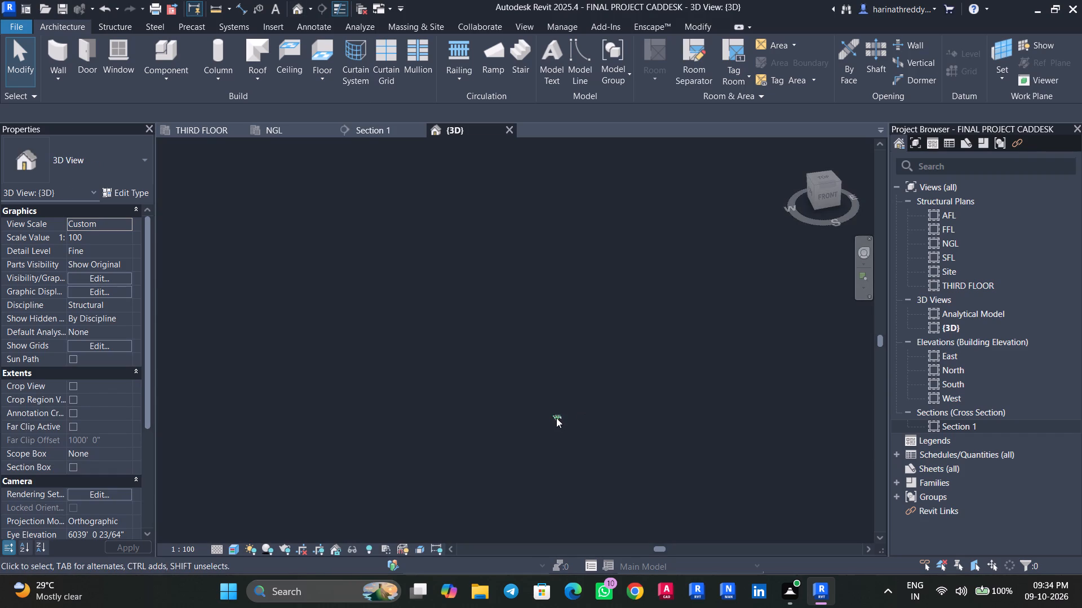
{"action": "scroll", "coordinate": [556, 418], "scroll_direction": "up", "scroll_amount": 12}
{"action": "scroll", "coordinate": [569, 413], "scroll_direction": "down", "scroll_amount": 1}
{"action": "scroll", "coordinate": [569, 413], "scroll_direction": "up", "scroll_amount": 1}
{"action": "scroll", "coordinate": [546, 429], "scroll_direction": "down", "scroll_amount": 1}
{"action": "scroll", "coordinate": [546, 429], "scroll_direction": "up", "scroll_amount": 4}
{"action": "scroll", "coordinate": [546, 429], "scroll_direction": "down", "scroll_amount": 1}
{"action": "scroll", "coordinate": [546, 429], "scroll_direction": "up", "scroll_amount": 8}
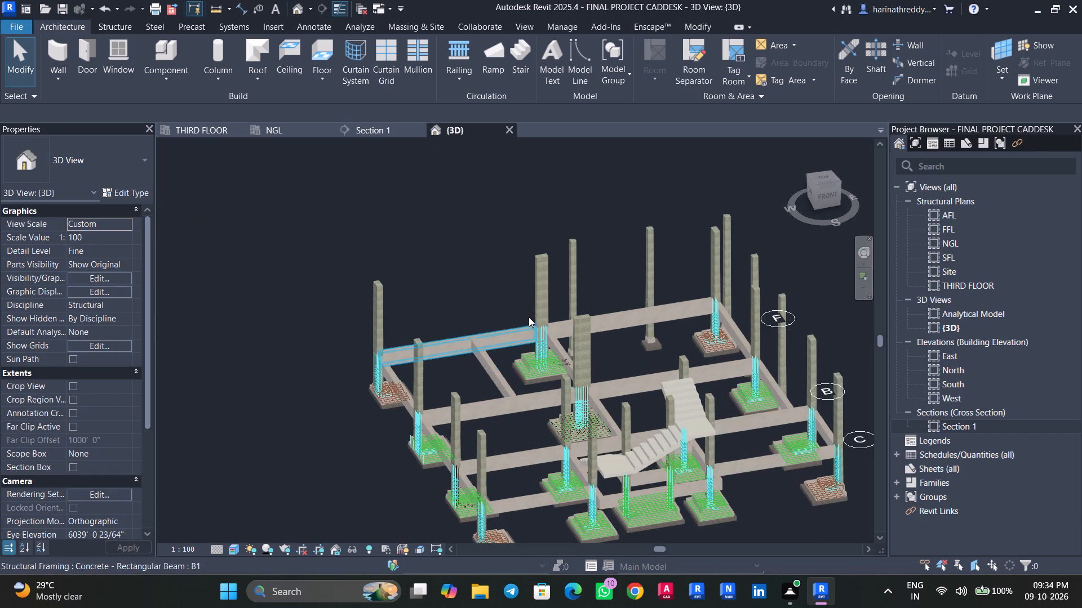
{"action": "scroll", "coordinate": [747, 420], "scroll_direction": "up", "scroll_amount": 3}
{"action": "middle_click_drag", "start_coordinate": [679, 390], "coordinate": [702, 285]}
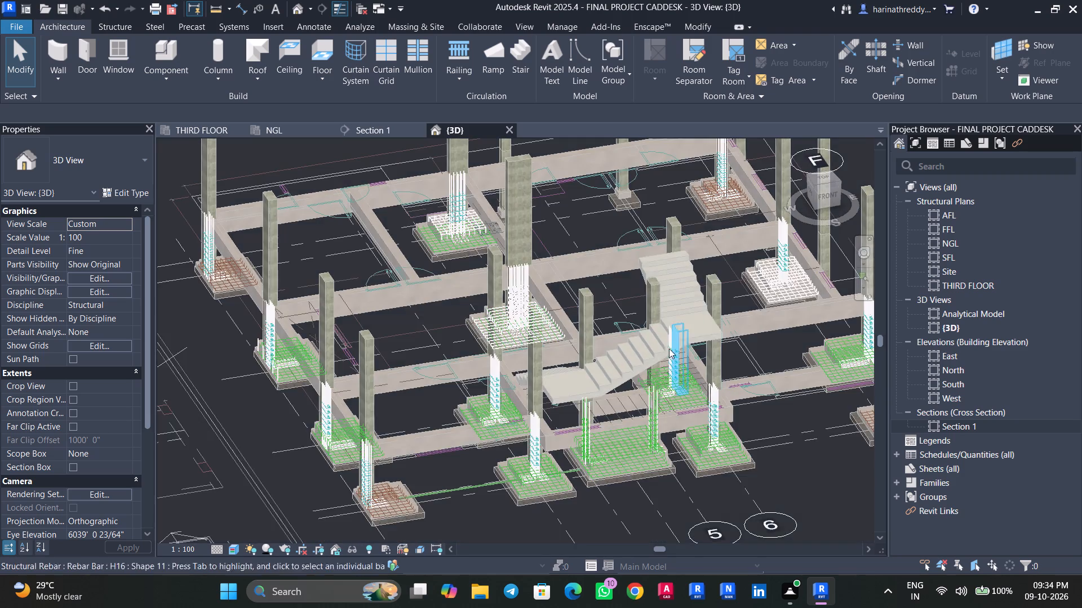
{"action": "middle_click_drag", "start_coordinate": [828, 501], "coordinate": [820, 486], "text": "shift"}
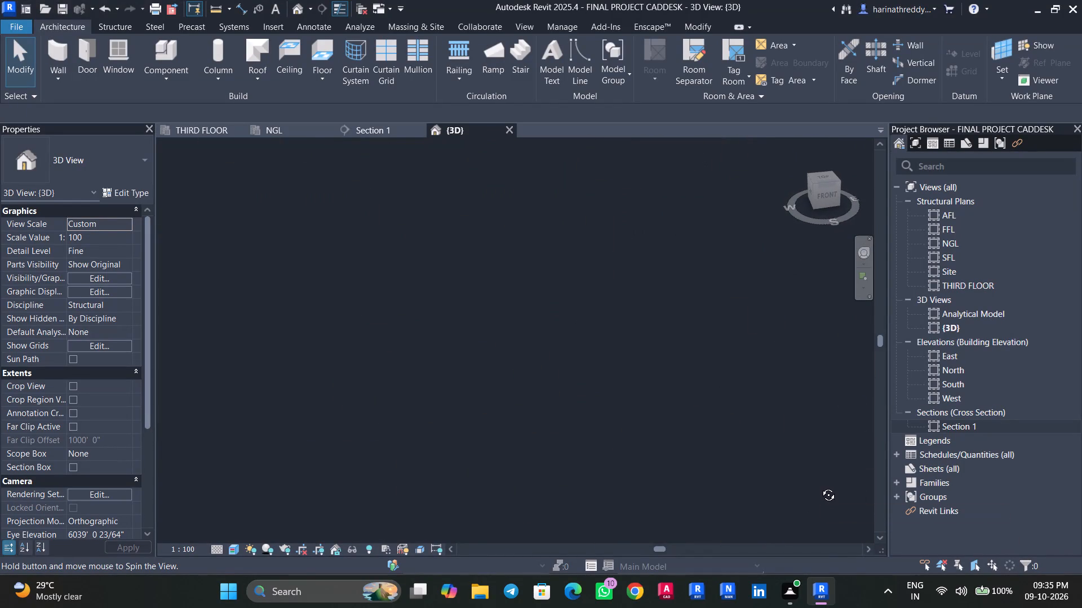
{"action": "middle_click_drag", "start_coordinate": [820, 486], "coordinate": [810, 471], "text": "shift"}
Save the project.
{"action": "key", "text": "ctrl+s"}
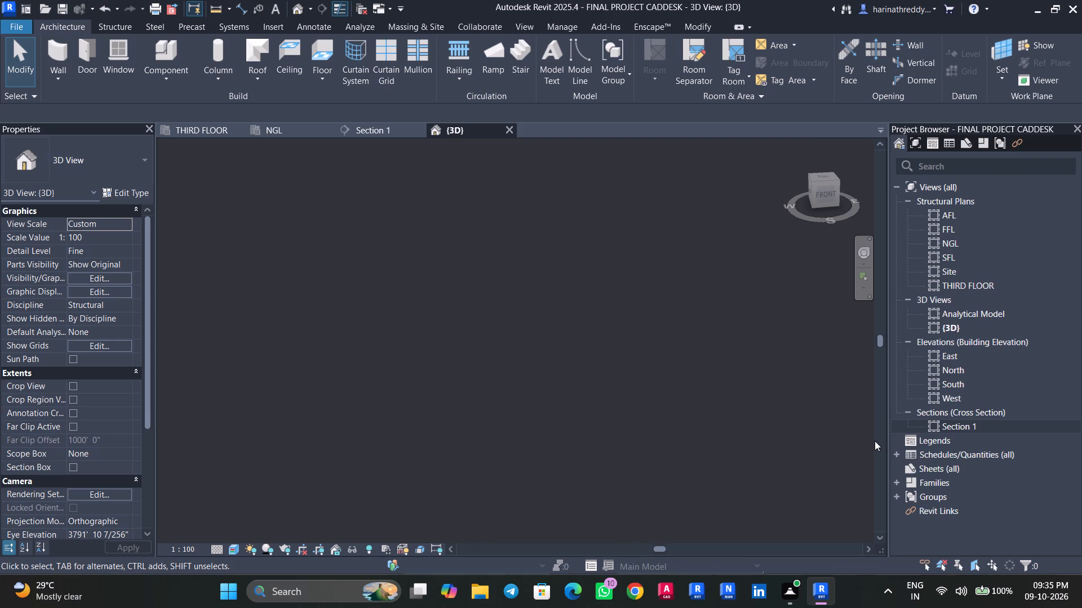
Open the AFL structural plan view.
{"action": "double_click", "coordinate": [946, 207]}
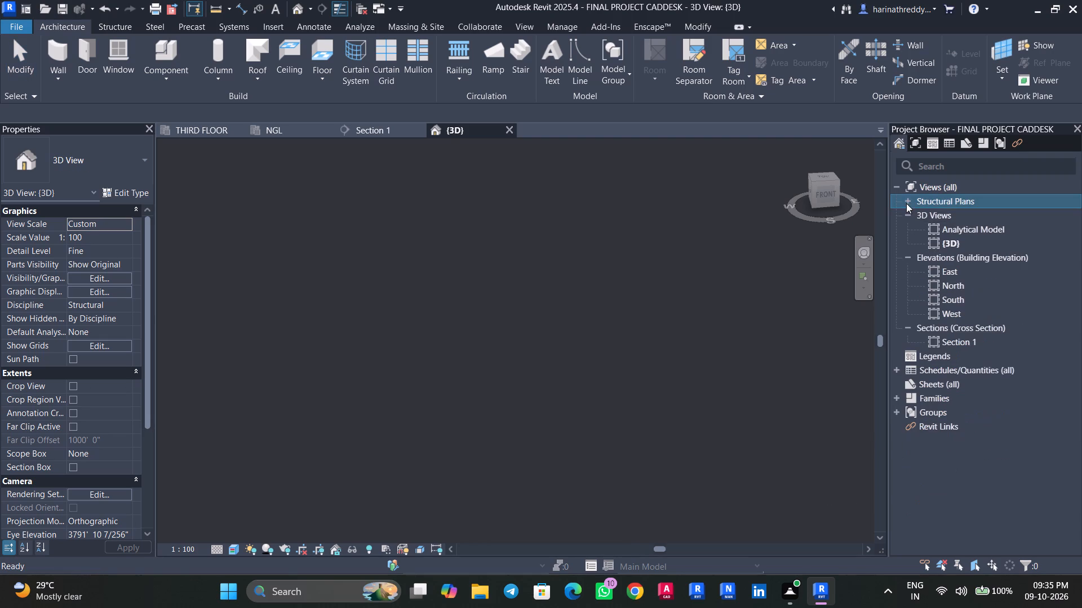
{"action": "left_click", "coordinate": [906, 203]}
{"action": "double_click", "coordinate": [952, 218]}
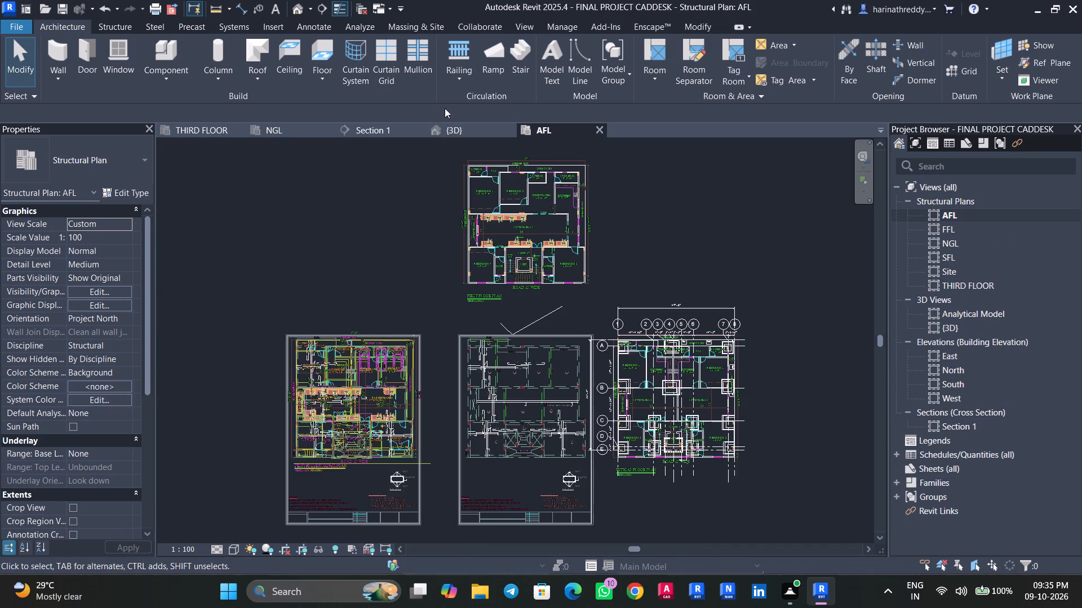
Unload the linked CAD drawing ST-10. 14-10-2025 .dwg from the project's managed links.
{"action": "left_click", "coordinate": [278, 28]}
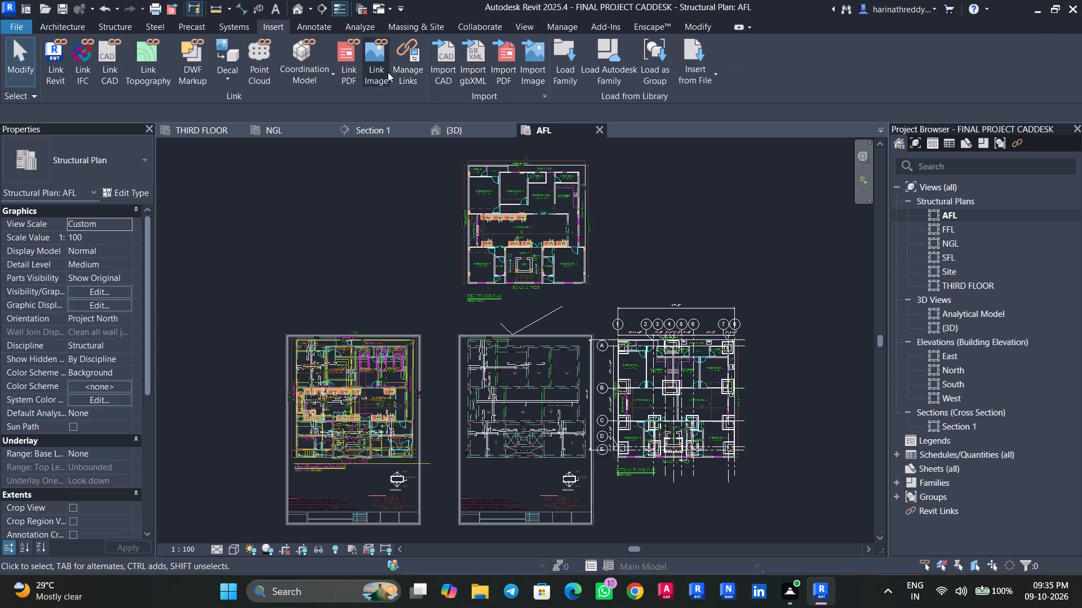
{"action": "left_click", "coordinate": [404, 74]}
{"action": "left_click", "coordinate": [74, 141]}
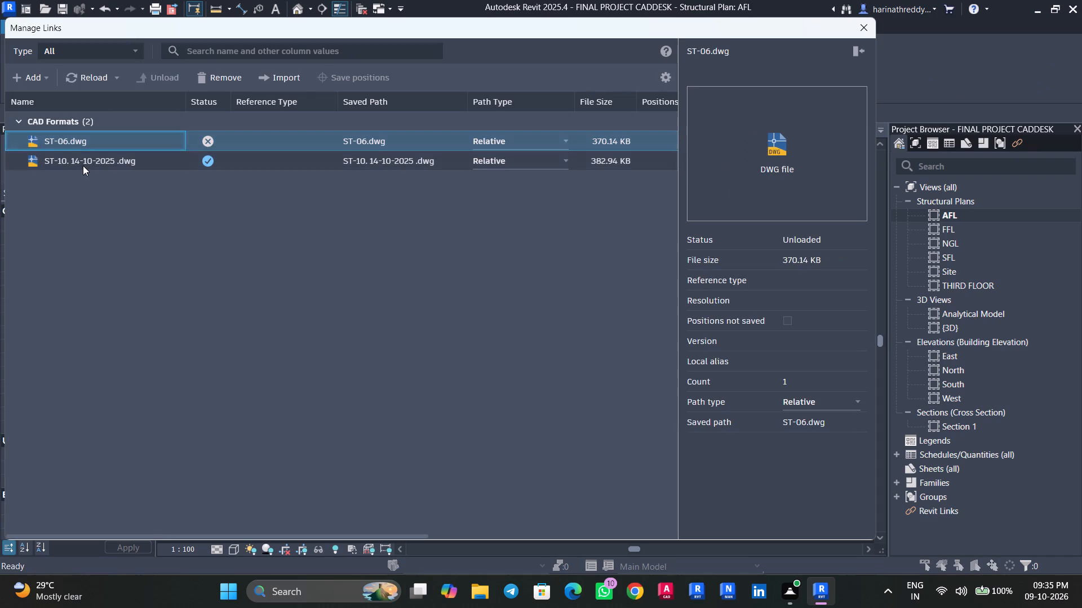
{"action": "left_click", "coordinate": [83, 166]}
{"action": "left_click", "coordinate": [159, 73]}
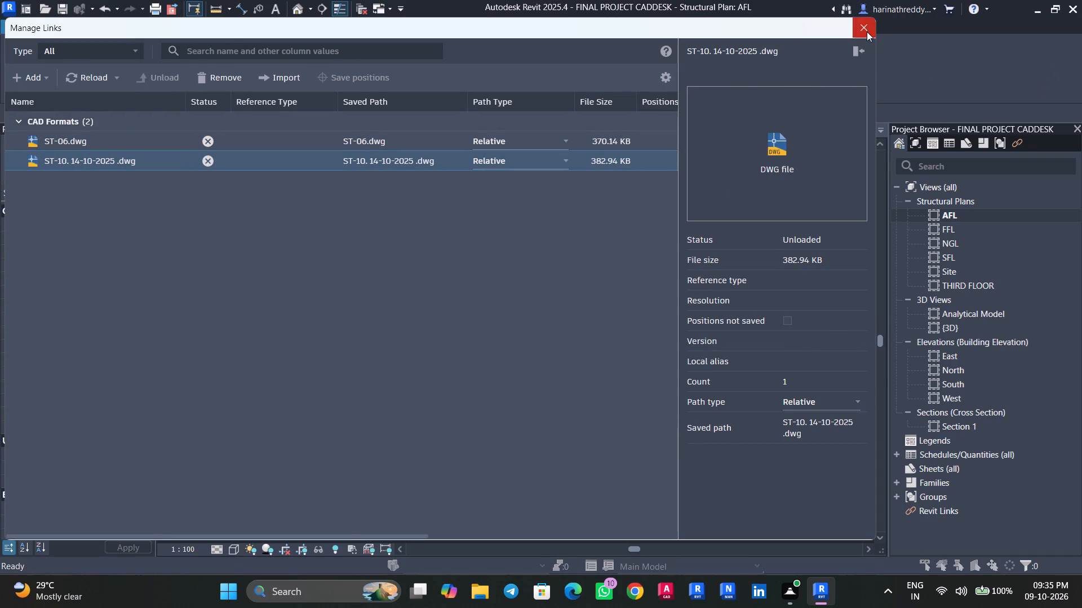
{"action": "left_click", "coordinate": [867, 32]}
Export the current AFL plan view to PDF as FINAL PROJECT CADDESK in the Documents folder, without saving the export settings.
{"action": "scroll", "coordinate": [714, 409], "scroll_direction": "up", "scroll_amount": 5}
{"action": "middle_click_drag", "start_coordinate": [797, 417], "coordinate": [703, 374]}
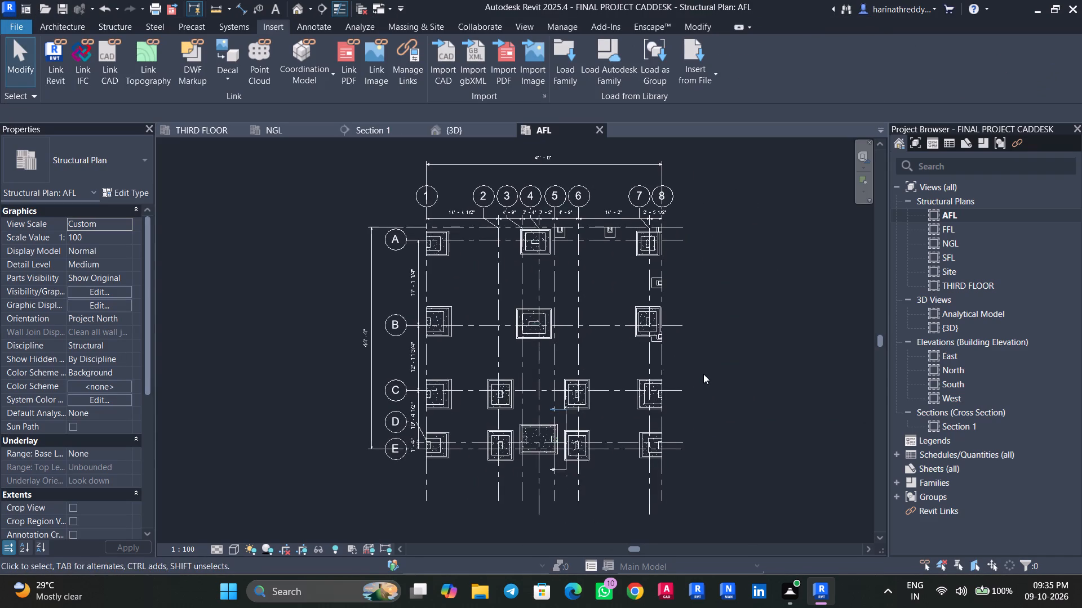
{"action": "middle_click_drag", "start_coordinate": [703, 374], "coordinate": [697, 394]}
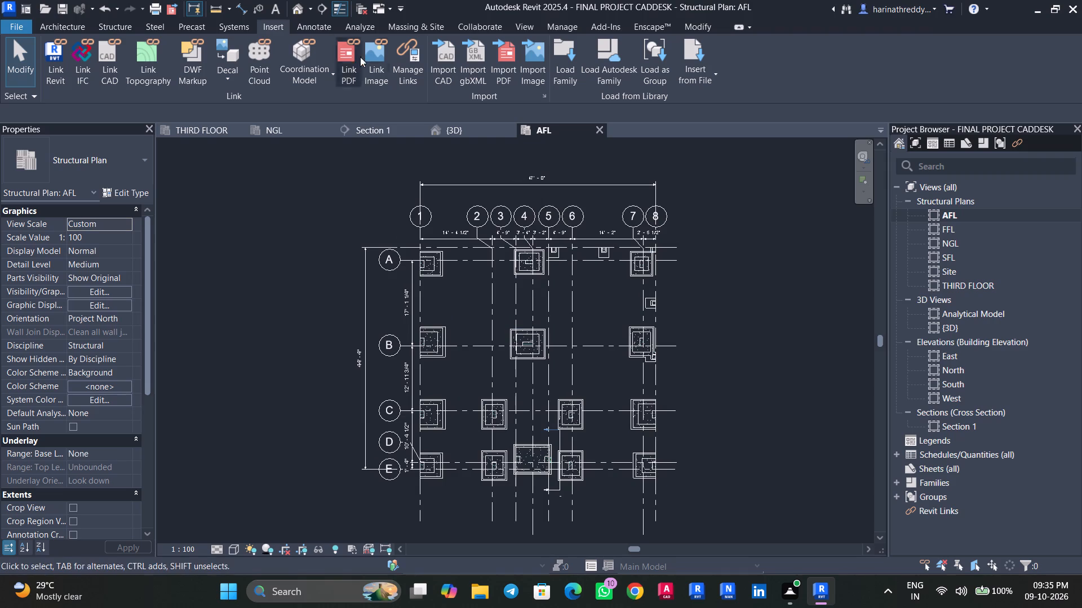
{"action": "left_click", "coordinate": [174, 5]}
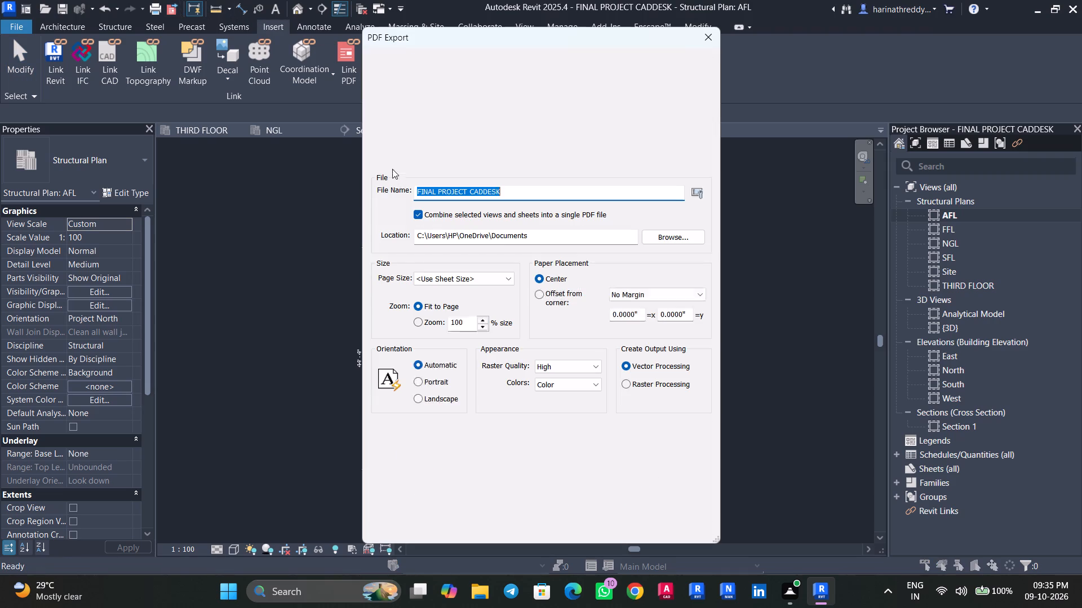
{"action": "left_click", "coordinate": [513, 191]}
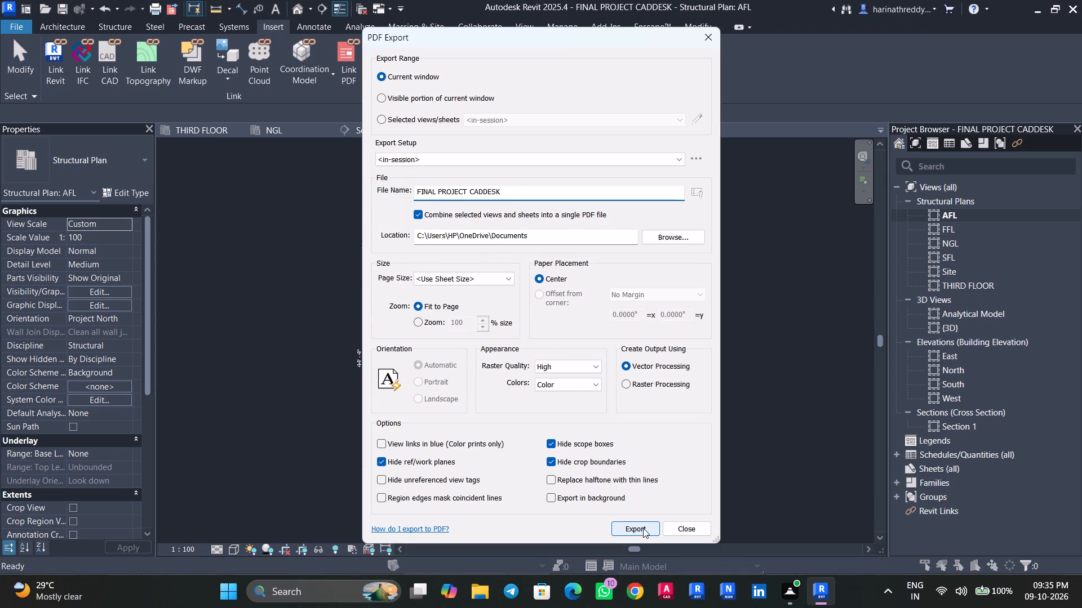
{"action": "left_click", "coordinate": [467, 284]}
{"action": "left_click", "coordinate": [471, 348]}
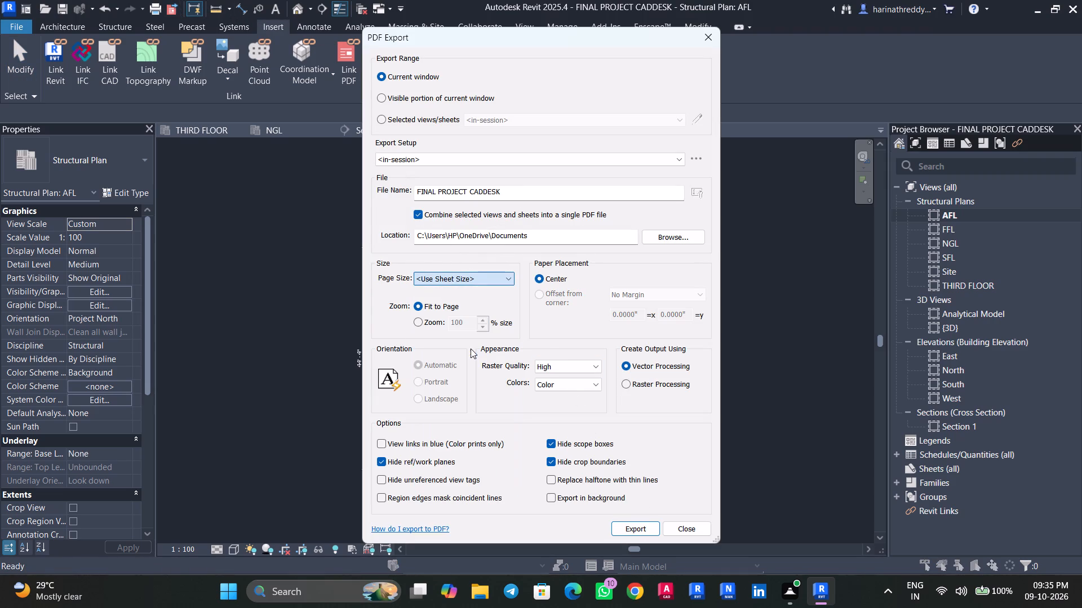
{"action": "left_click", "coordinate": [628, 530]}
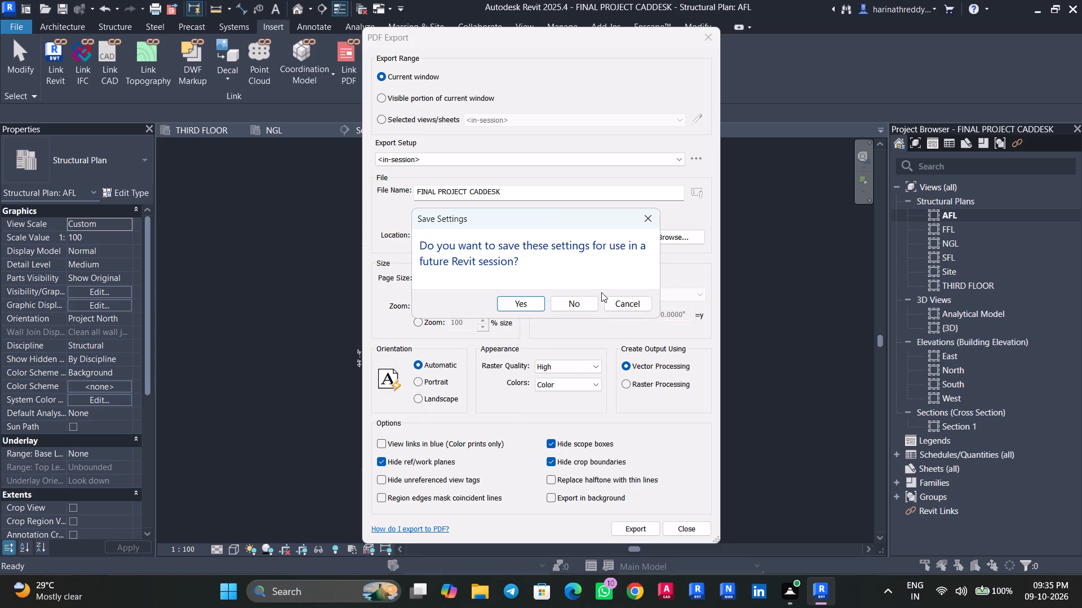
{"action": "left_click", "coordinate": [586, 298]}
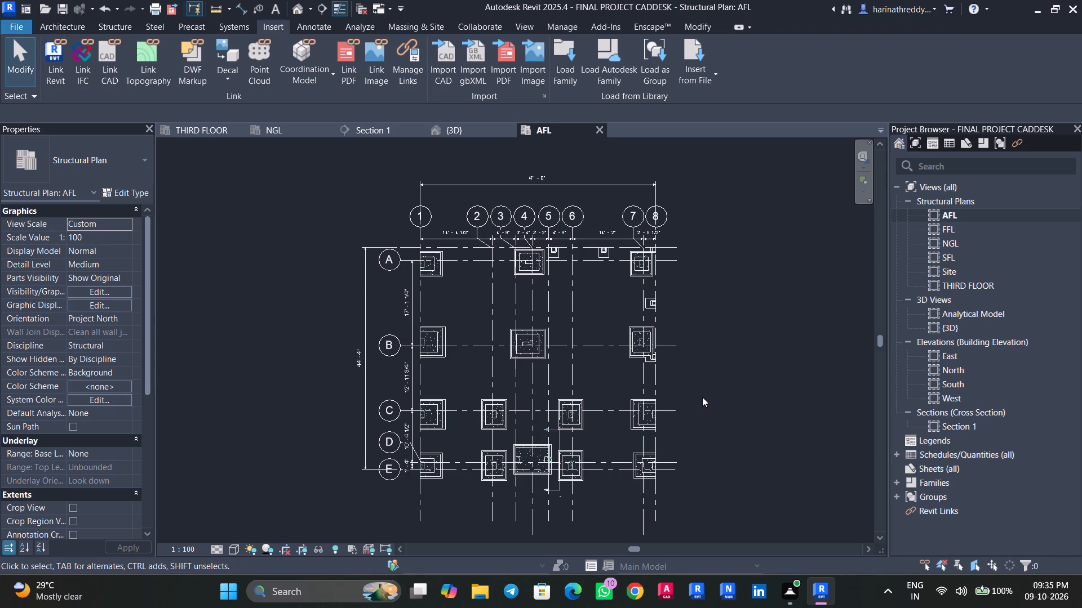
Save the project.
{"action": "key", "text": "ctrl+s"}
Switch to File Explorer and open the Documents folder to locate the exported FINAL PROJECT CADDESK PDF.
{"action": "left_click", "coordinate": [480, 595]}
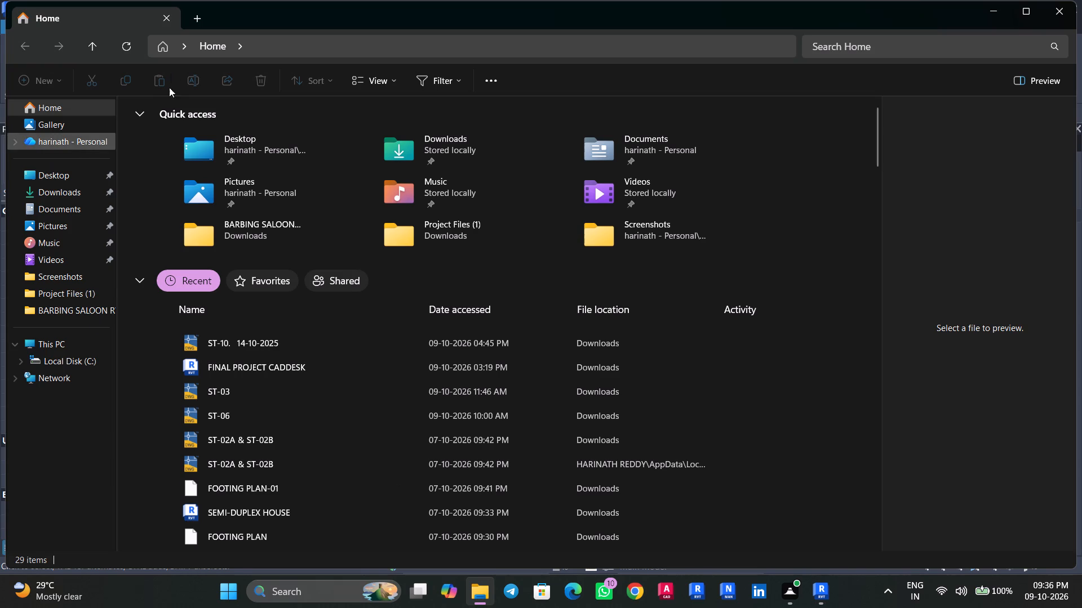
{"action": "left_click", "coordinate": [47, 189]}
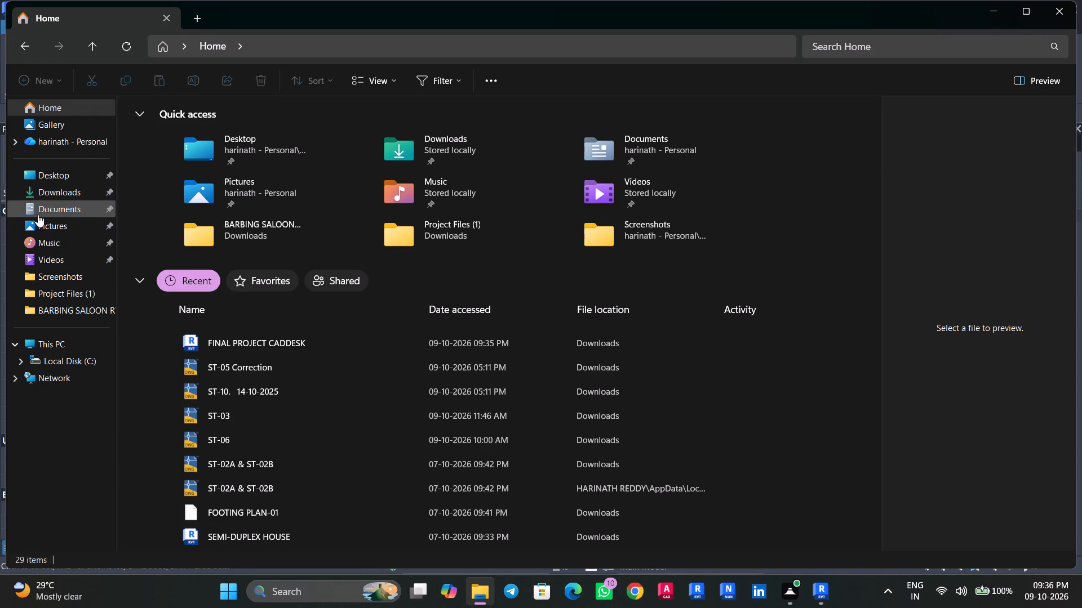
{"action": "left_click", "coordinate": [51, 202]}
{"action": "left_click", "coordinate": [53, 186]}
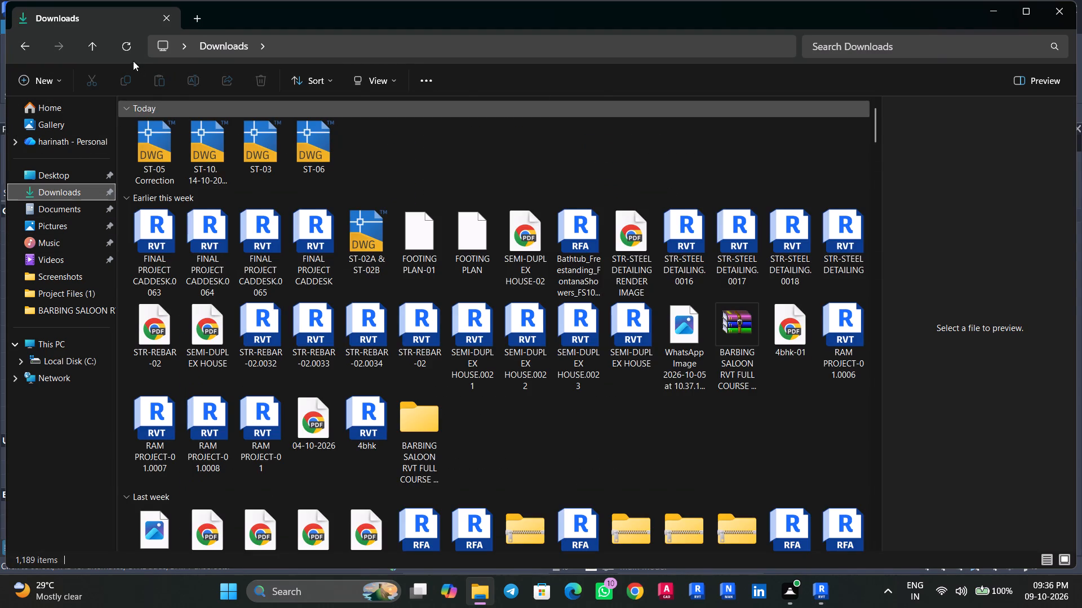
{"action": "triple_click", "coordinate": [119, 46]}
{"action": "left_click", "coordinate": [50, 209]}
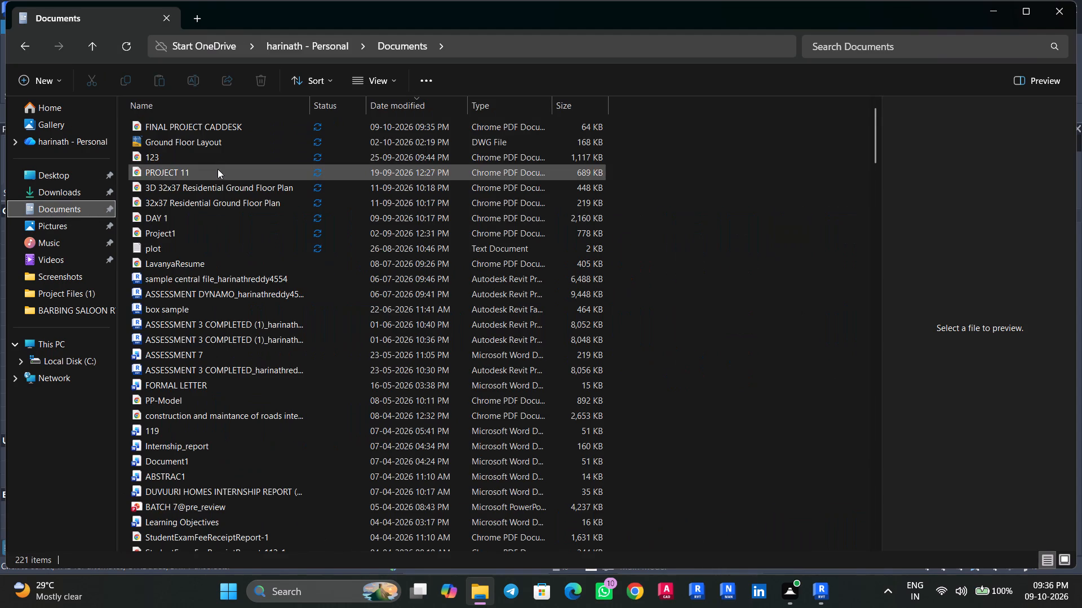